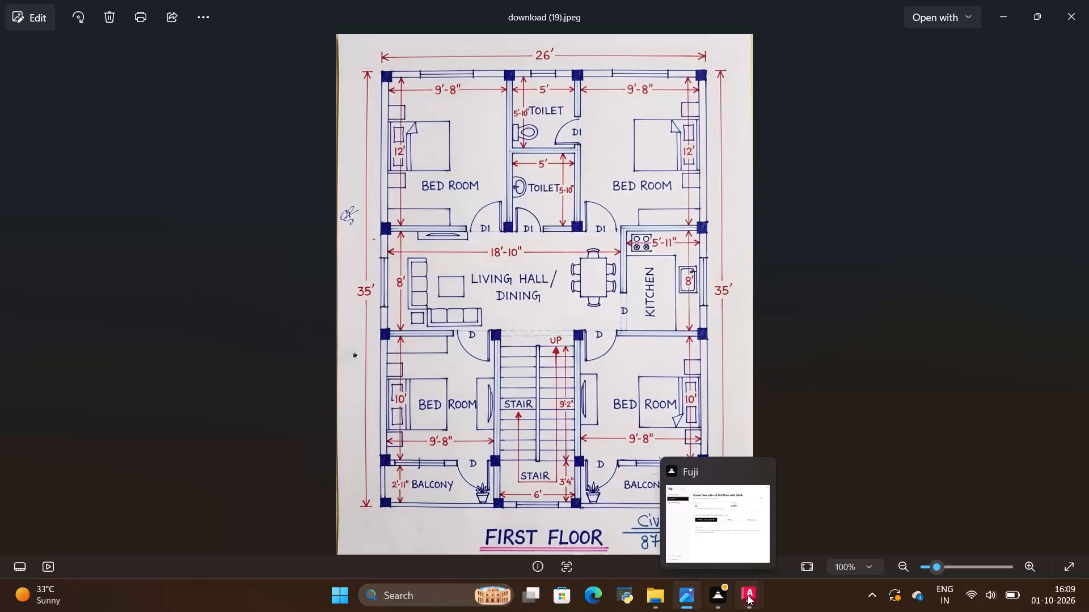
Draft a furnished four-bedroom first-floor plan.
Switch to the AutoCAD drawing "house plan first floor and ground floor 04" and close it, saving its changes.
{"action": "left_click", "coordinate": [749, 595]}
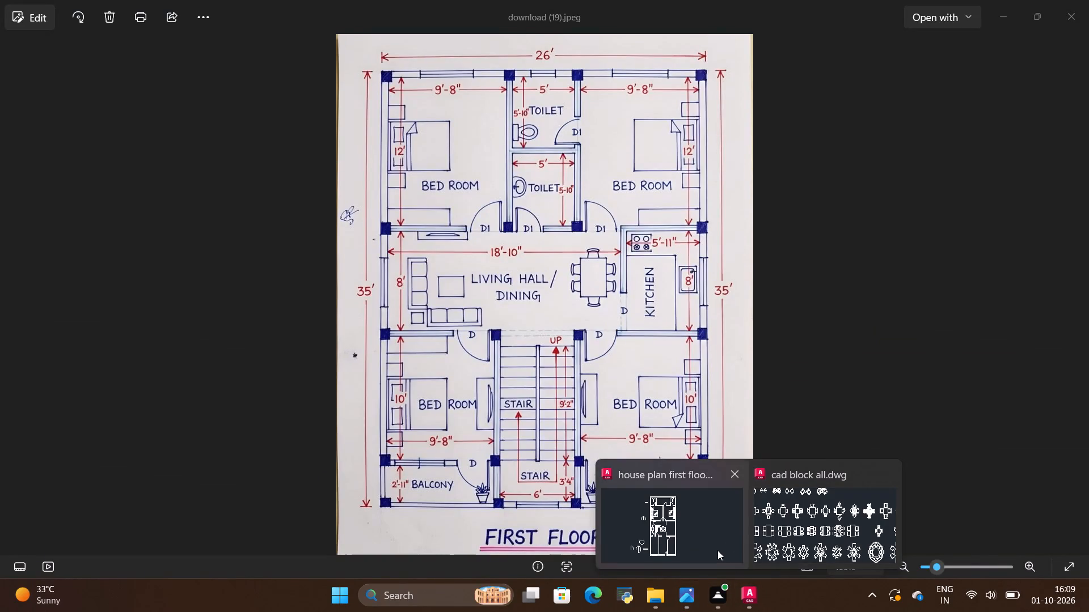
{"action": "left_click", "coordinate": [717, 550]}
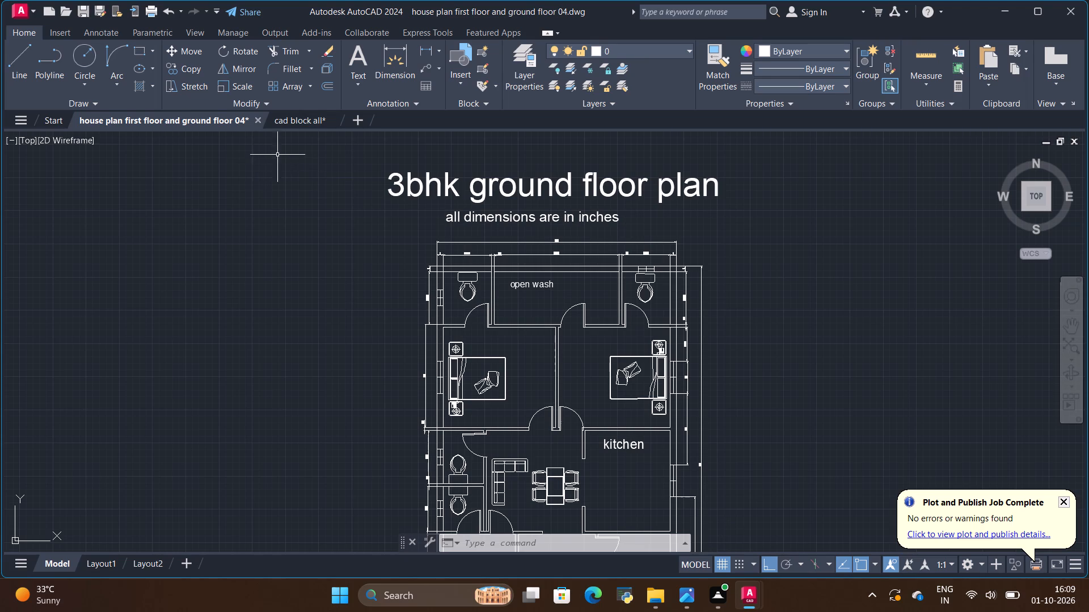
{"action": "left_click", "coordinate": [256, 119]}
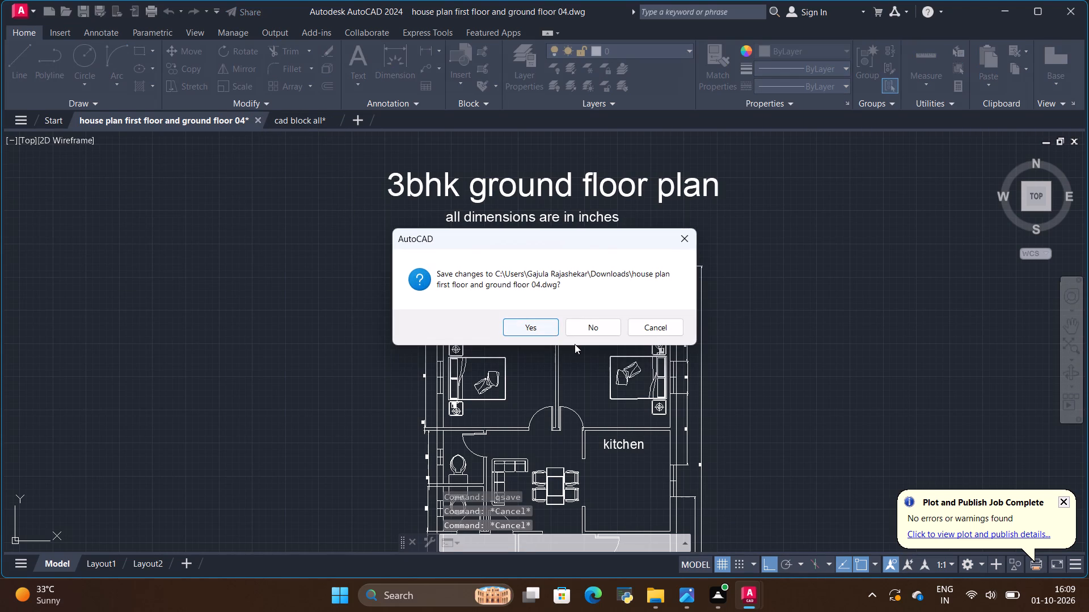
{"action": "left_click", "coordinate": [521, 326]}
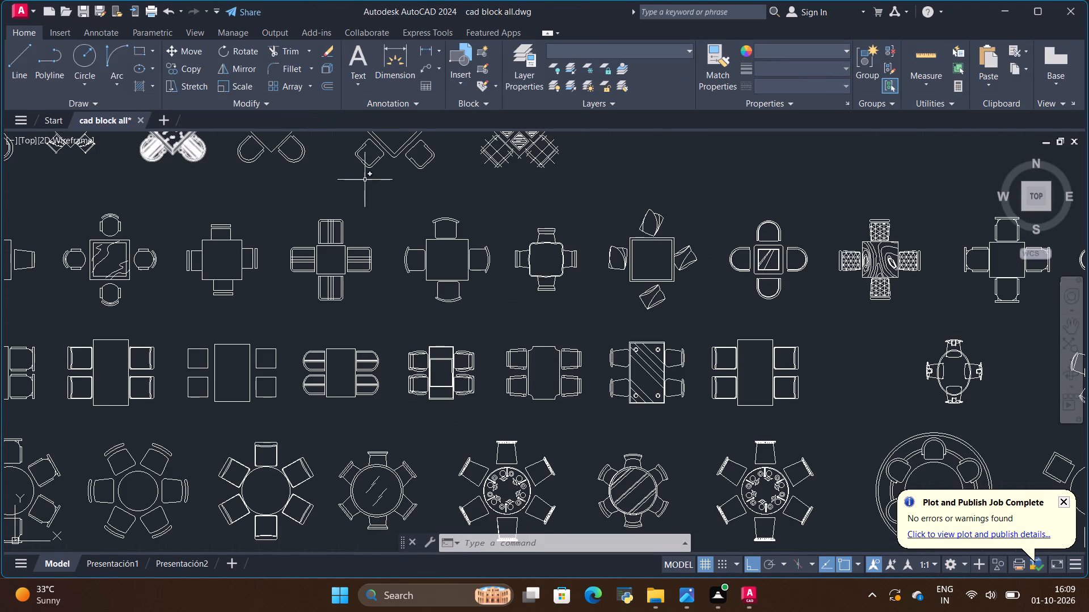
Create a new blank drawing alongside the open "cad block all" drawing.
{"action": "scroll", "coordinate": [394, 264], "scroll_direction": "down", "scroll_amount": 3}
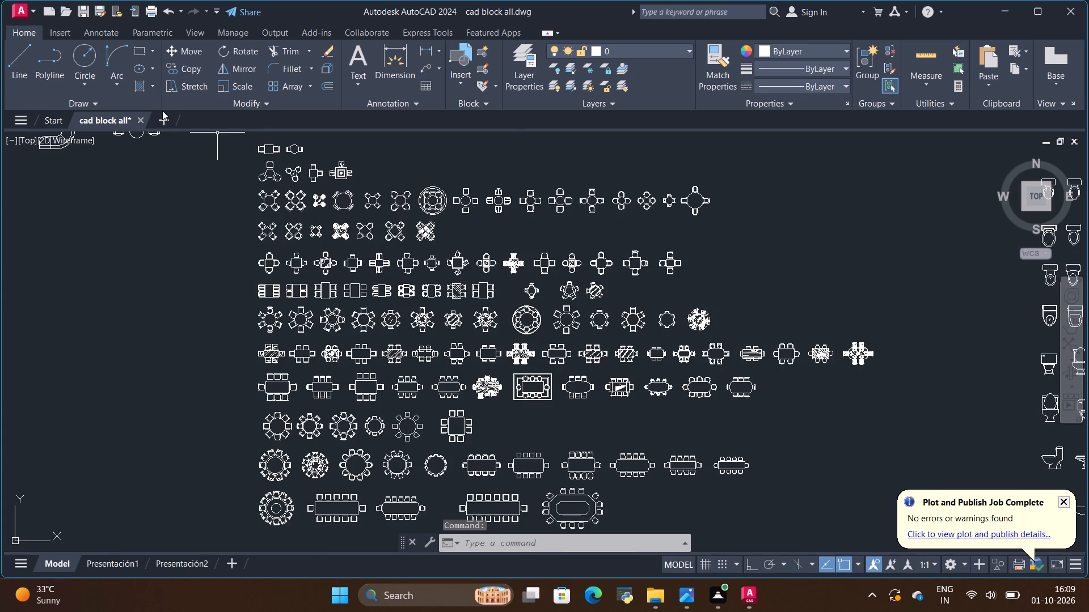
{"action": "left_click", "coordinate": [161, 118]}
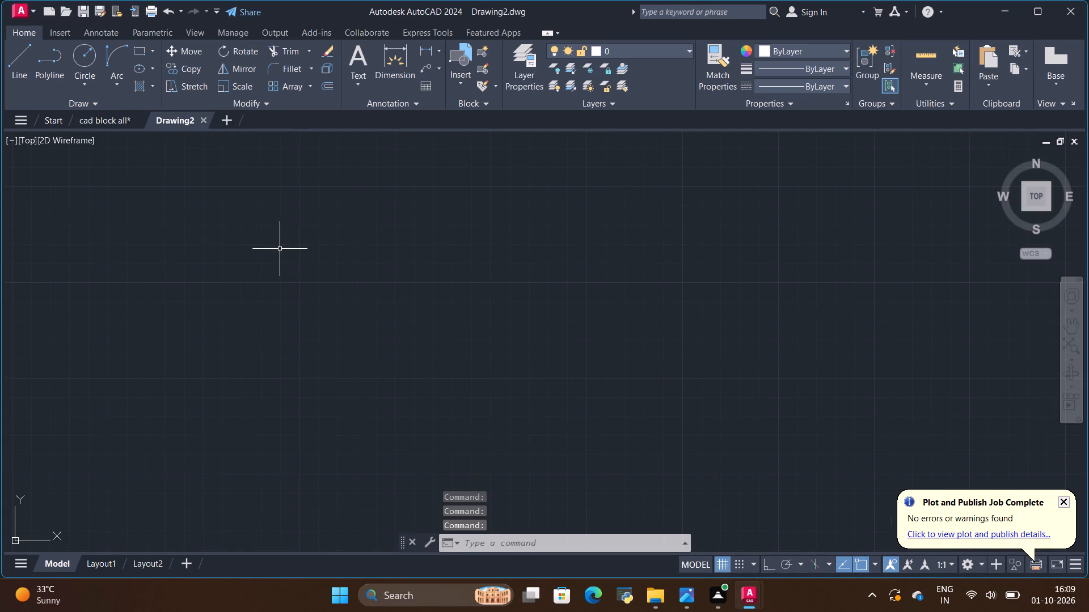
Save the new drawing in the Downloads folder as "autocad house plan 04".
{"action": "scroll", "coordinate": [279, 249], "scroll_direction": "down", "scroll_amount": 1}
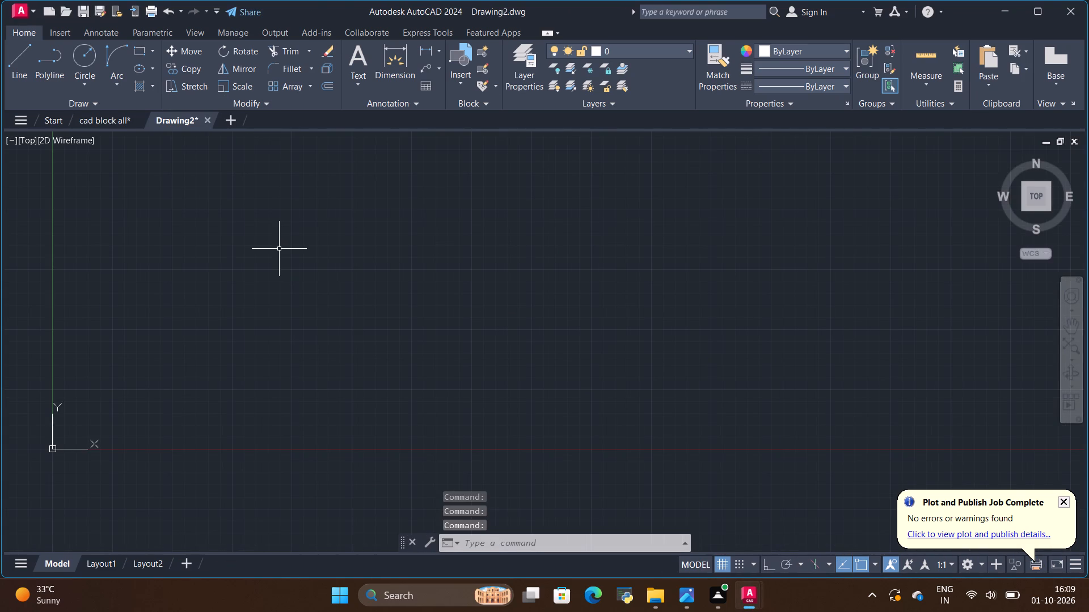
{"action": "key", "text": "ctrl+s"}
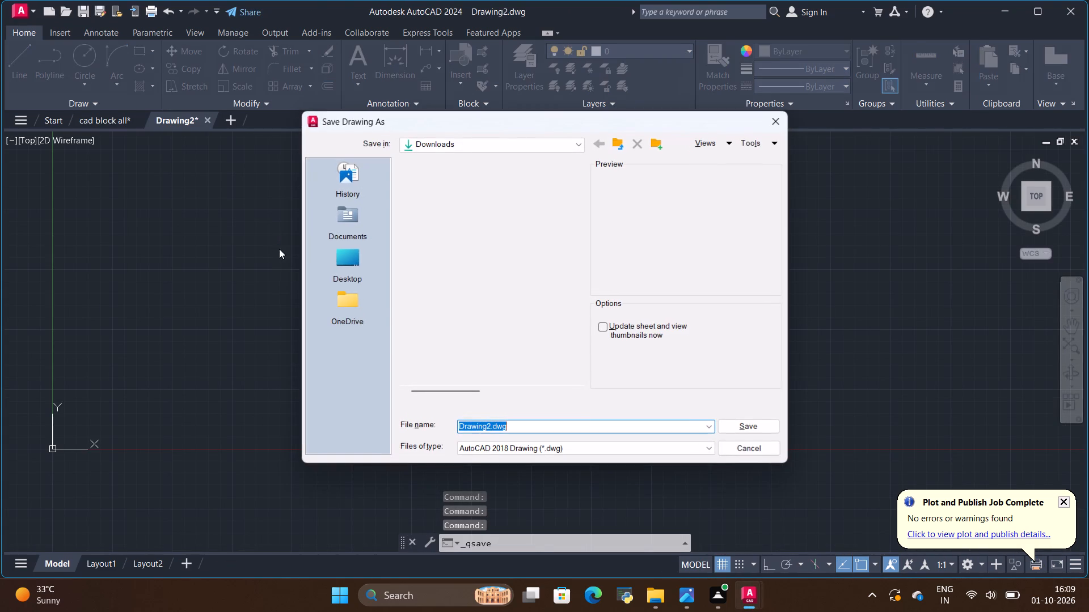
{"action": "key", "text": "BackSpace"}
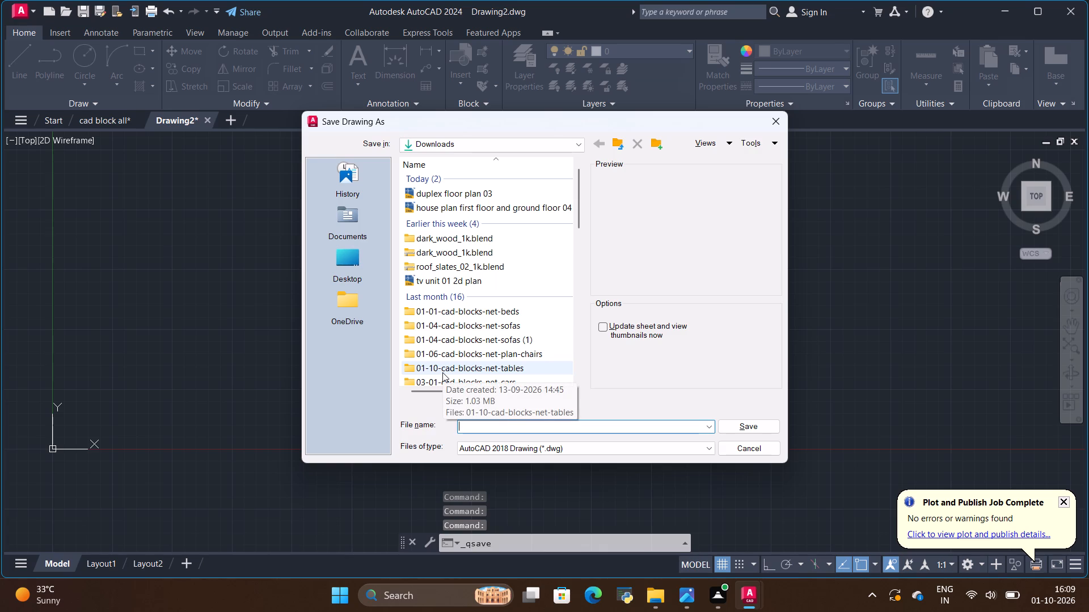
{"action": "type", "text": "autocad floor"}
{"action": "key", "text": "space"}
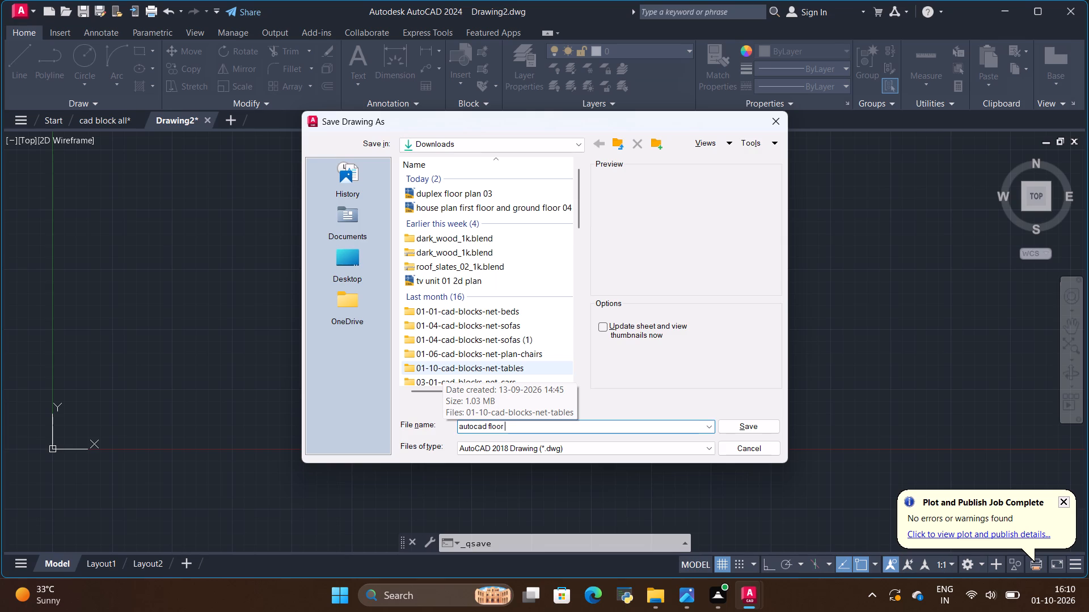
{"action": "key", "text": "BackSpace"}
{"action": "key", "text": "BackSpace"}
{"action": "key", "text": "BackSpace"}
{"action": "key", "text": "BackSpace"}
{"action": "key", "text": "BackSpace"}
{"action": "key", "text": "BackSpace"}
{"action": "key", "text": "space"}
{"action": "type", "text": "house"}
{"action": "key", "text": "space"}
{"action": "type", "text": "plan"}
{"action": "key", "text": "space"}
{"action": "type", "text": "04"}
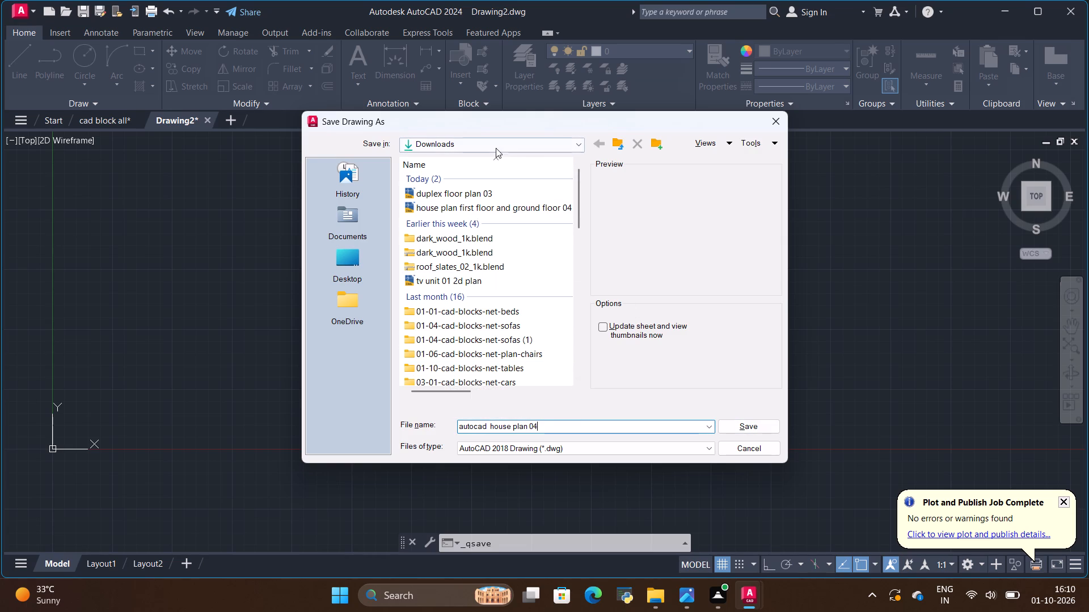
{"action": "left_click", "coordinate": [727, 423]}
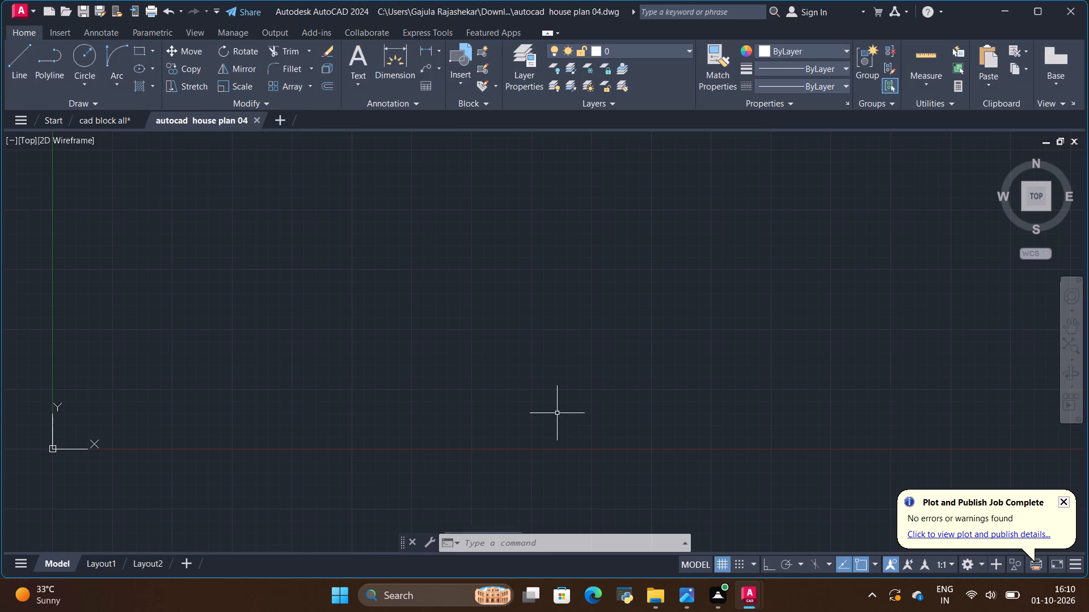
Switch to the Photos app to view the hand-drawn first floor plan image as reference.
{"action": "scroll", "coordinate": [555, 409], "scroll_direction": "down", "scroll_amount": 2}
{"action": "scroll", "coordinate": [490, 372], "scroll_direction": "up", "scroll_amount": 2}
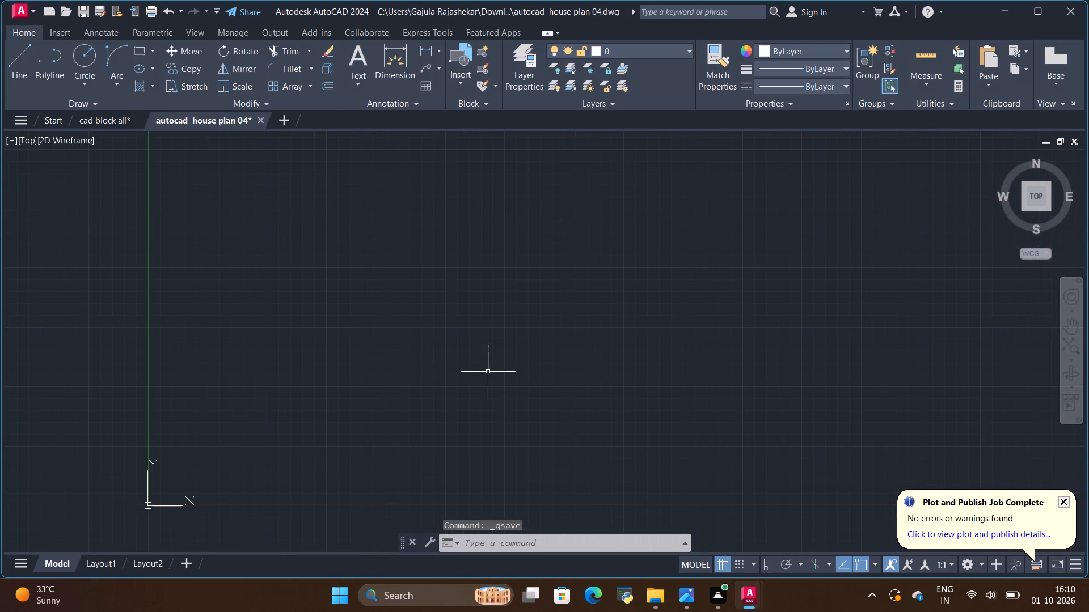
{"action": "left_click", "coordinate": [682, 601]}
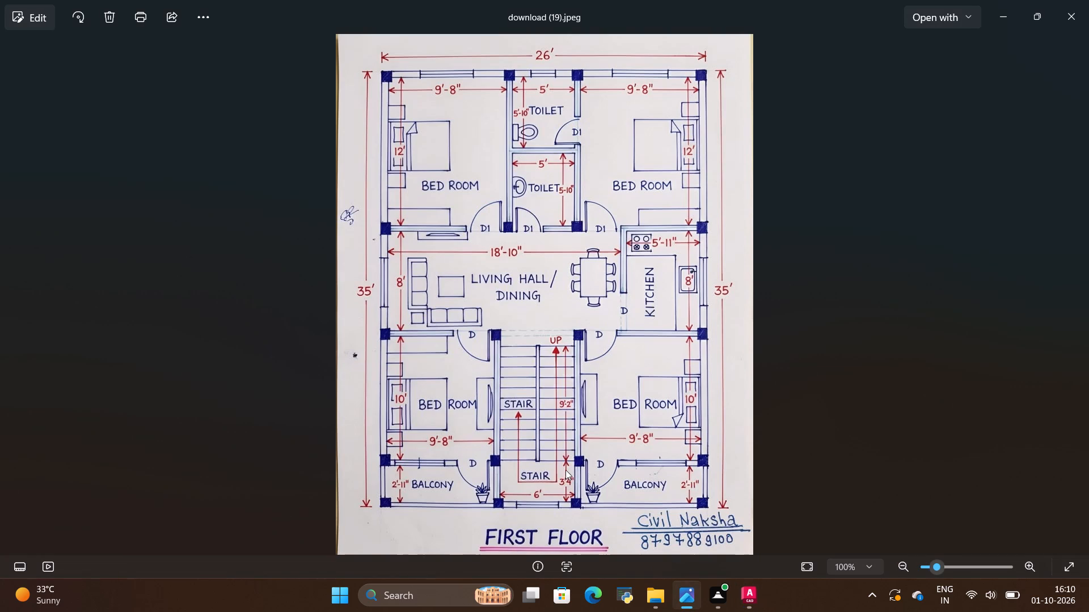
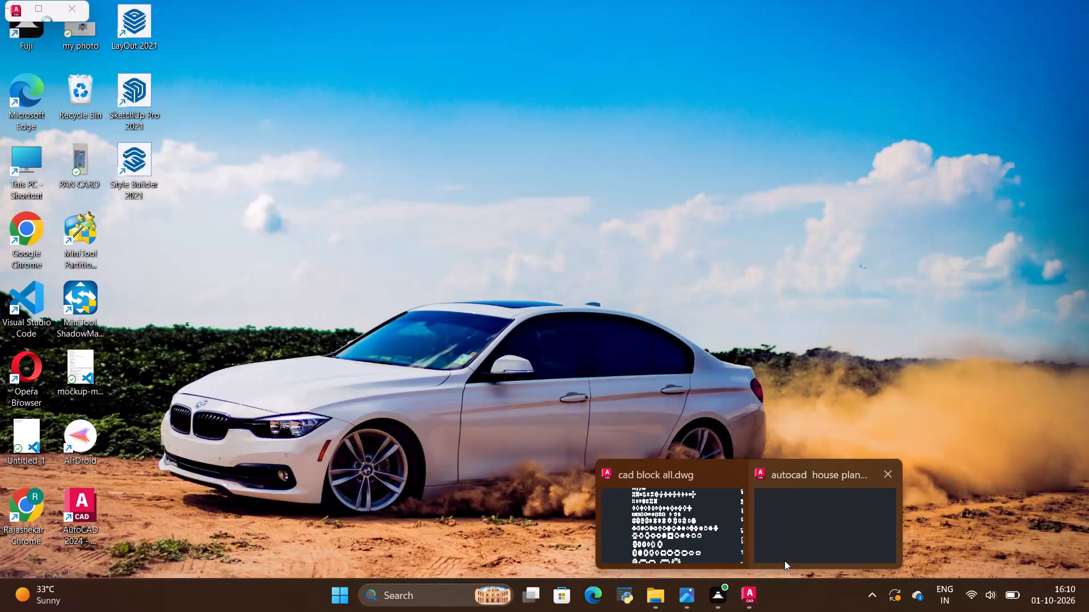
Switch to AutoCAD and close the "cad block all" drawing, keeping "autocad house plan 04" open.
{"action": "left_click", "coordinate": [786, 560]}
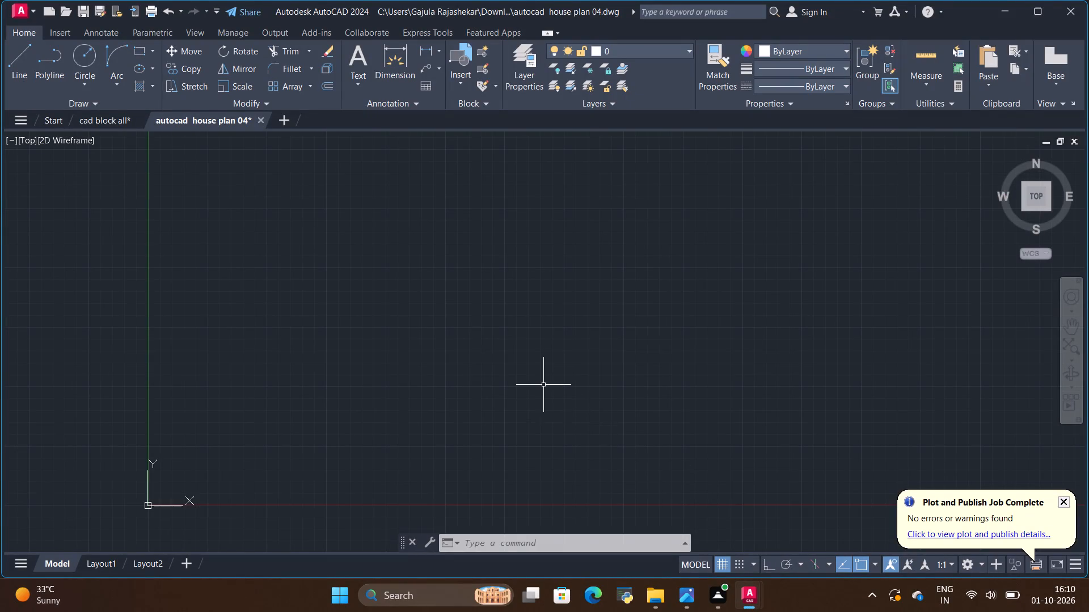
{"action": "scroll", "coordinate": [543, 383], "scroll_direction": "down", "scroll_amount": 1}
{"action": "scroll", "coordinate": [565, 395], "scroll_direction": "up", "scroll_amount": 1}
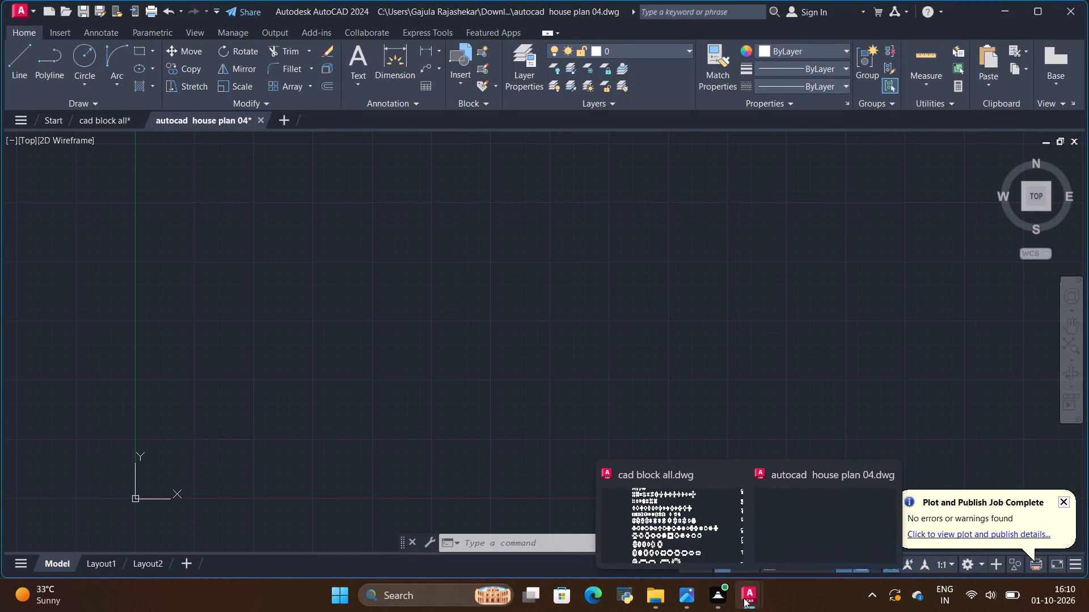
{"action": "left_click", "coordinate": [739, 481]}
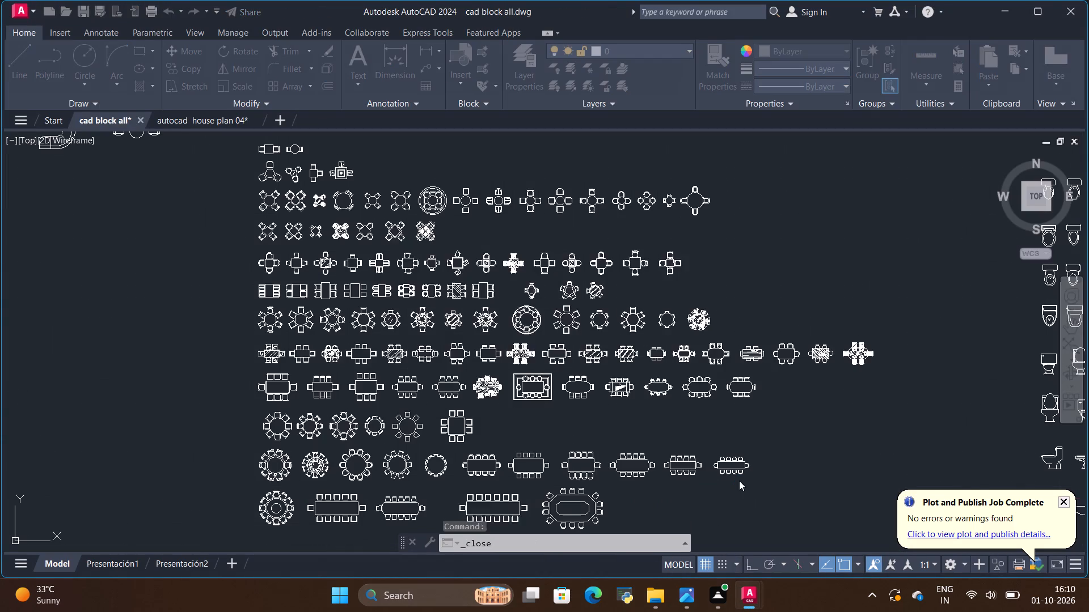
{"action": "left_click", "coordinate": [603, 333]}
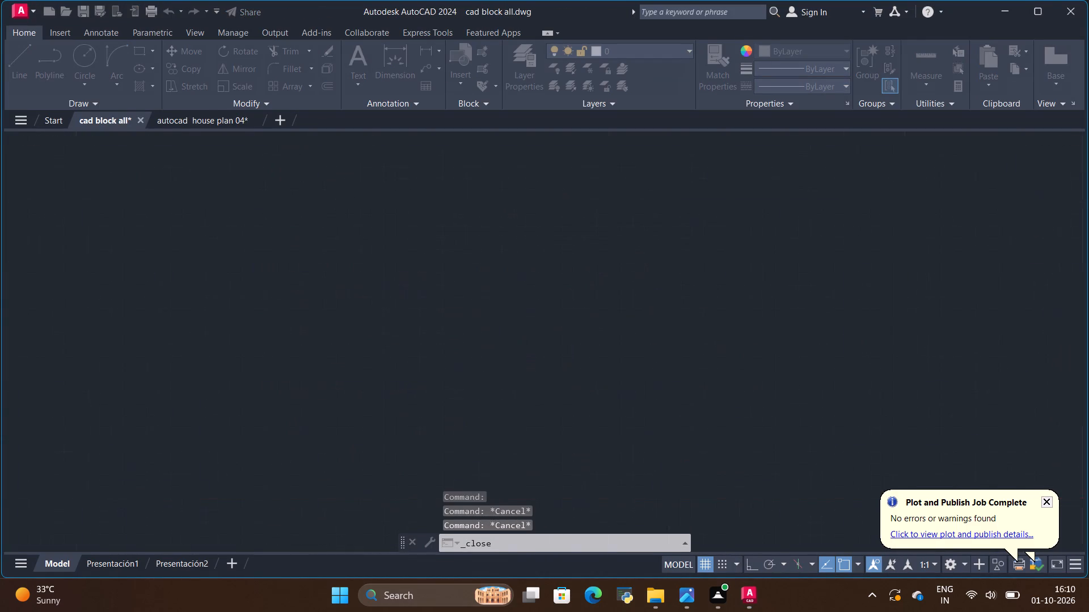
{"action": "scroll", "coordinate": [617, 334], "scroll_direction": "down", "scroll_amount": 1}
{"action": "scroll", "coordinate": [571, 331], "scroll_direction": "up", "scroll_amount": 1}
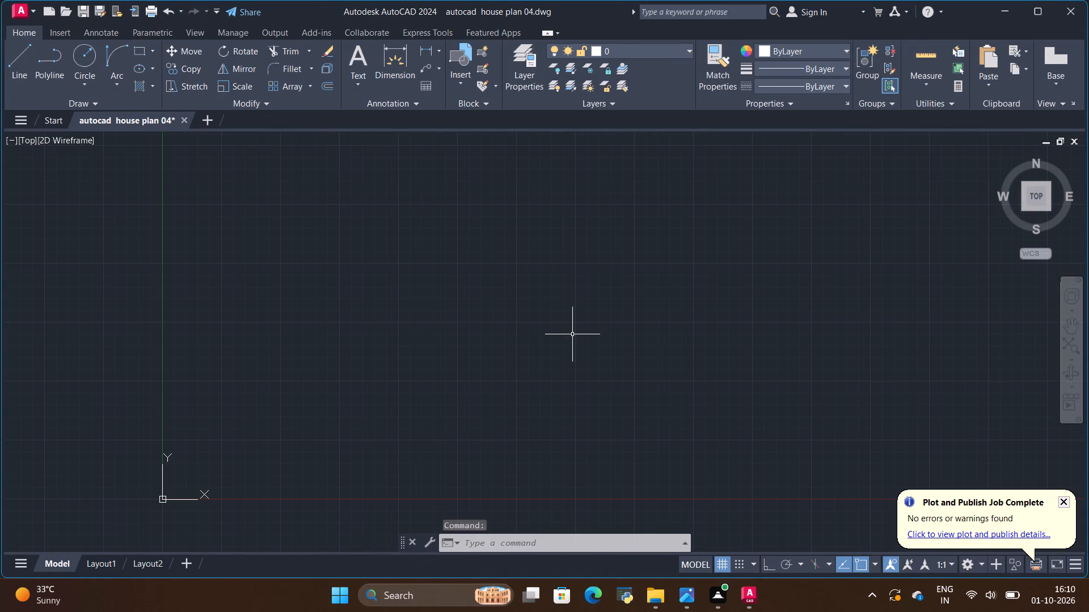
Save the "autocad house plan 04" drawing.
{"action": "key", "text": "ctrl+s"}
{"action": "key", "text": "ctrl+s"}
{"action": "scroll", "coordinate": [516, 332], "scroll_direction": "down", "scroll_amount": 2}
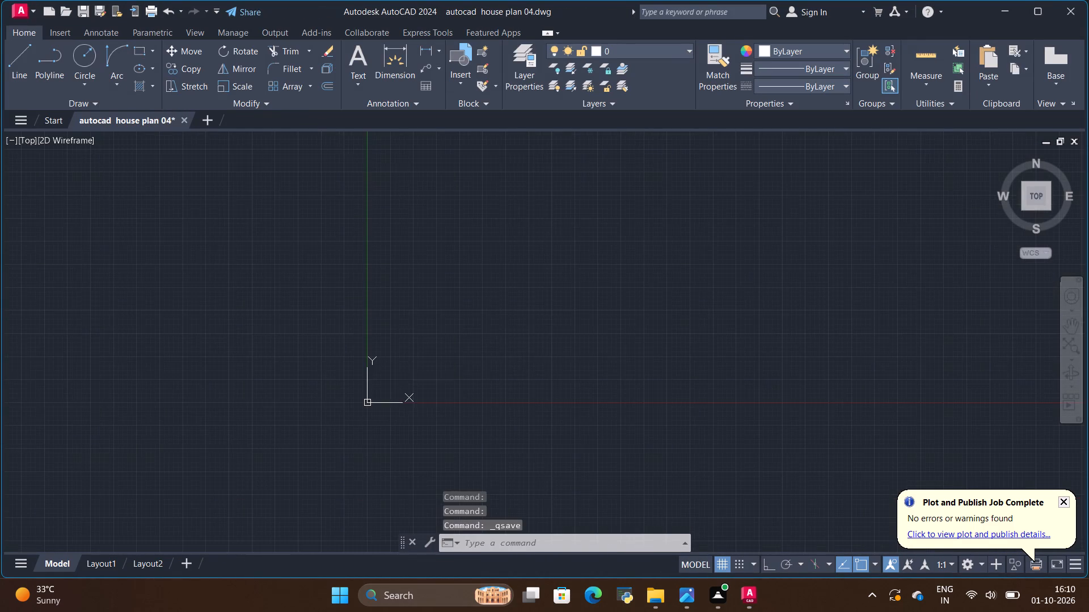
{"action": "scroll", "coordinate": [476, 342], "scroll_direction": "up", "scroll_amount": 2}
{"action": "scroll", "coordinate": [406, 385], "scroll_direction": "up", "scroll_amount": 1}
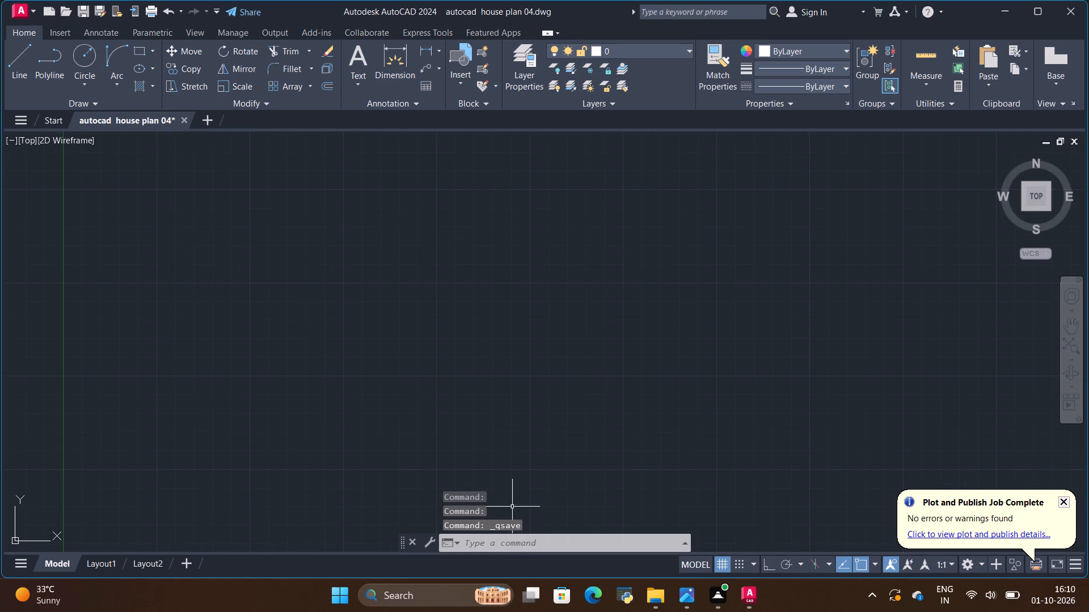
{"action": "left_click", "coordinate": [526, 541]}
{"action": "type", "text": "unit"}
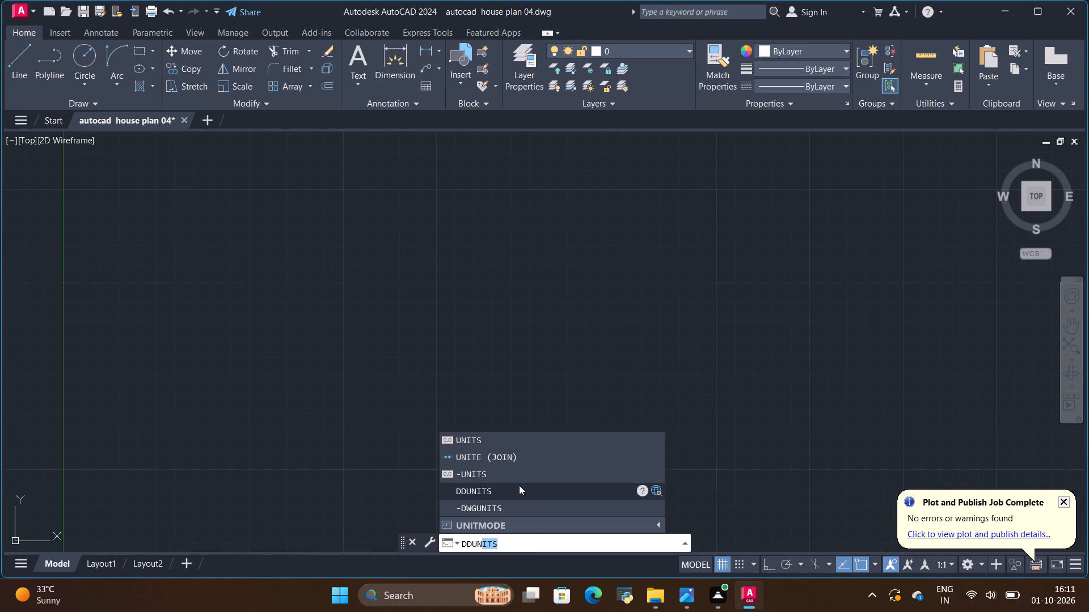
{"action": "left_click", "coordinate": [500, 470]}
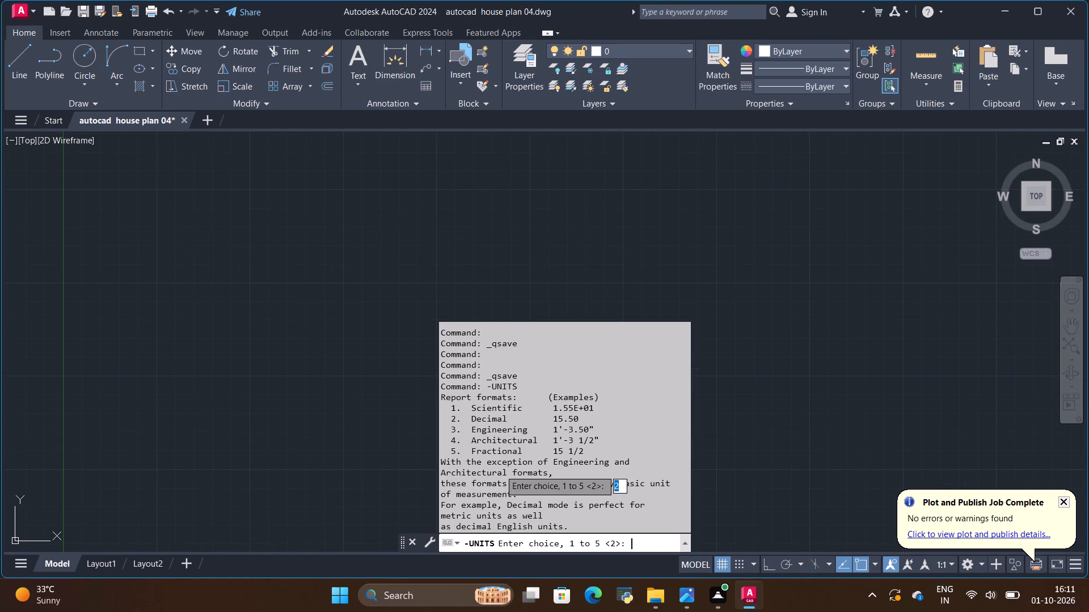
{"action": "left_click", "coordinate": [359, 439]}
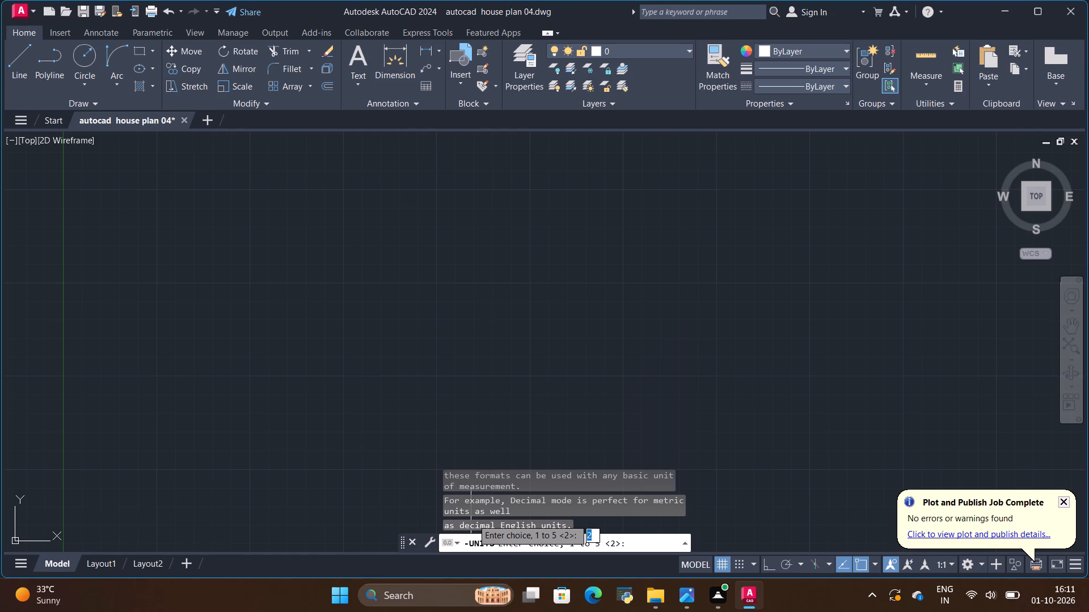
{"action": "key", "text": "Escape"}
Set the drawing units to Engineering length with 0'-0.00" precision and Inches as the insertion scale.
{"action": "left_click", "coordinate": [510, 546]}
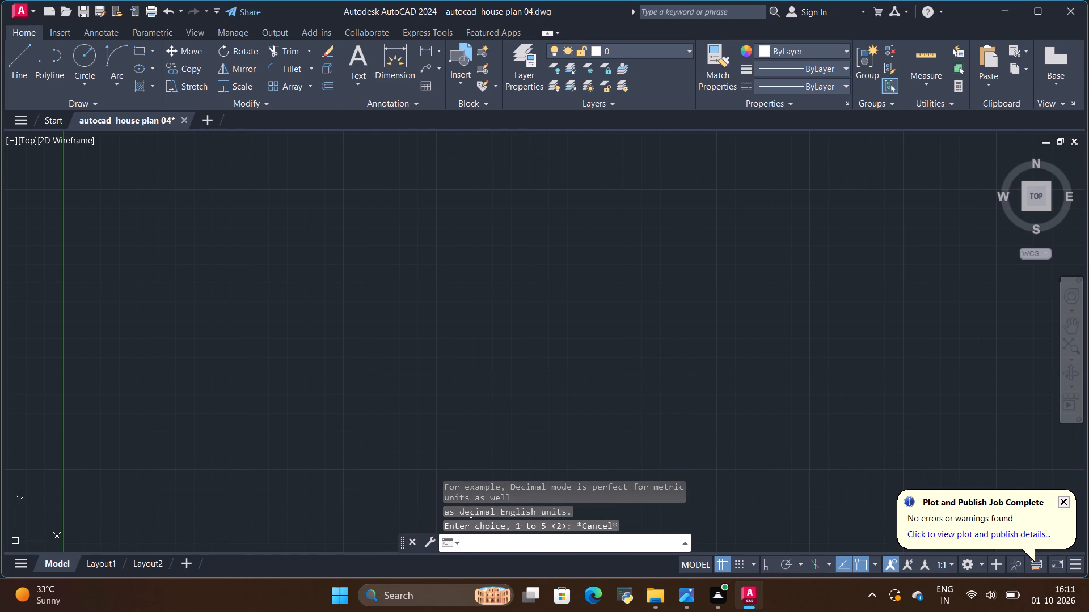
{"action": "type", "text": "uni"}
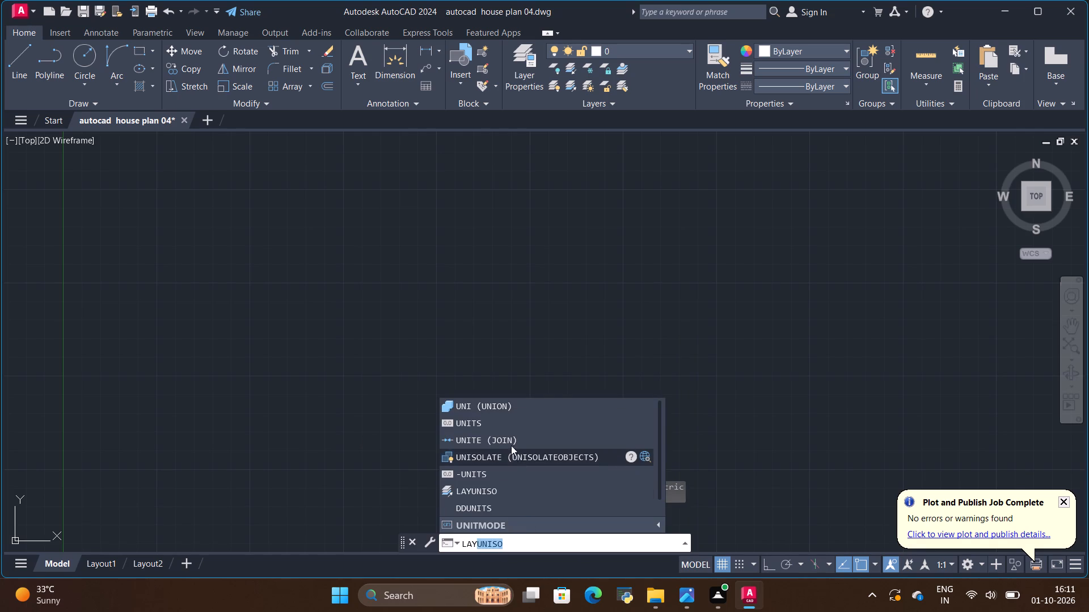
{"action": "left_click", "coordinate": [503, 423]}
{"action": "left_click", "coordinate": [469, 202]}
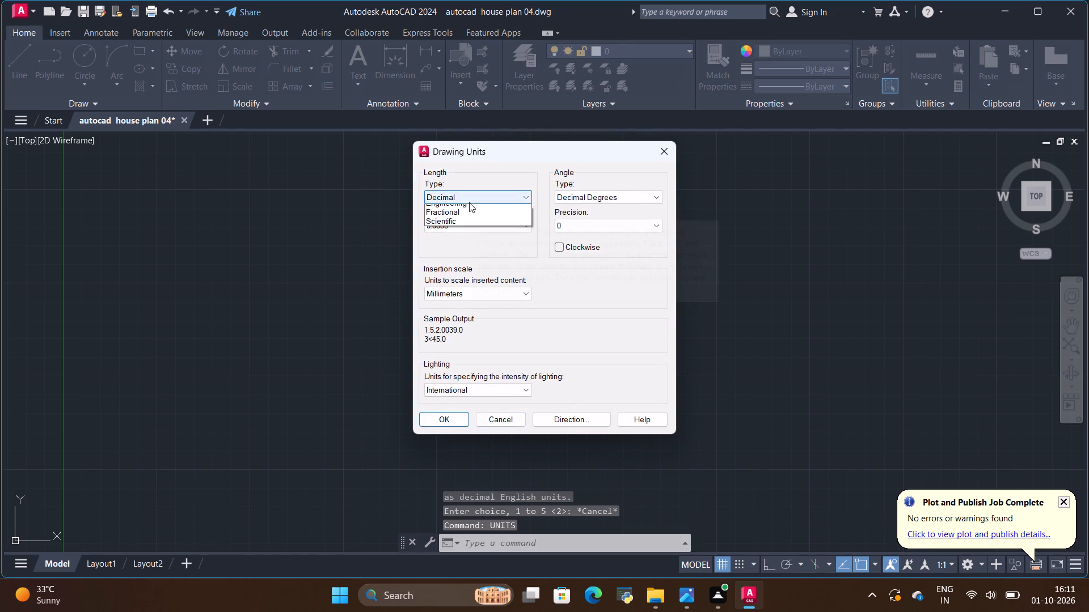
{"action": "left_click", "coordinate": [463, 224]}
{"action": "left_click", "coordinate": [463, 224]}
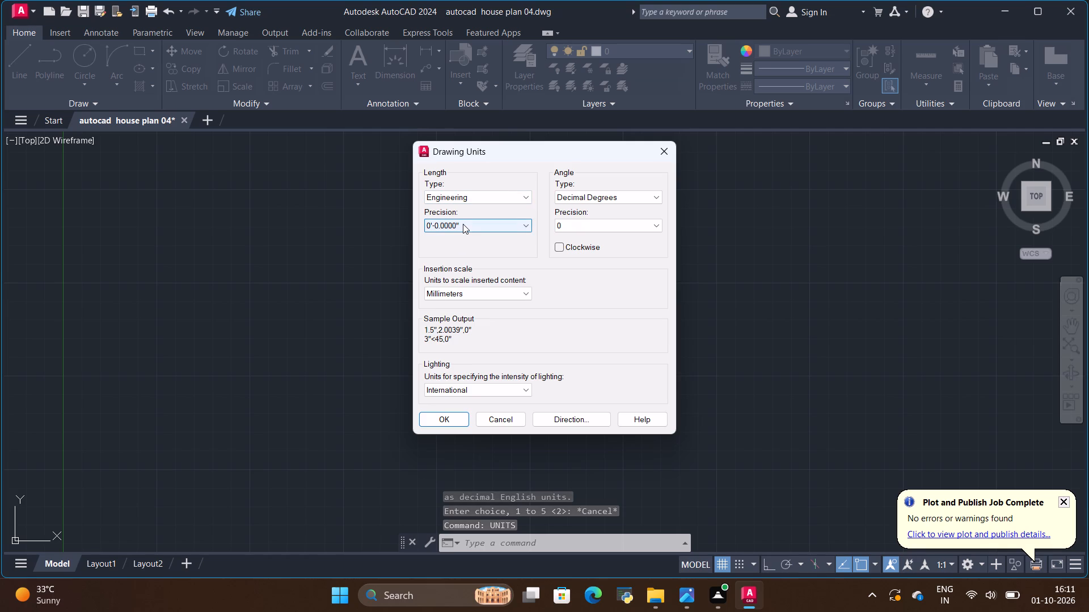
{"action": "left_click", "coordinate": [463, 246]}
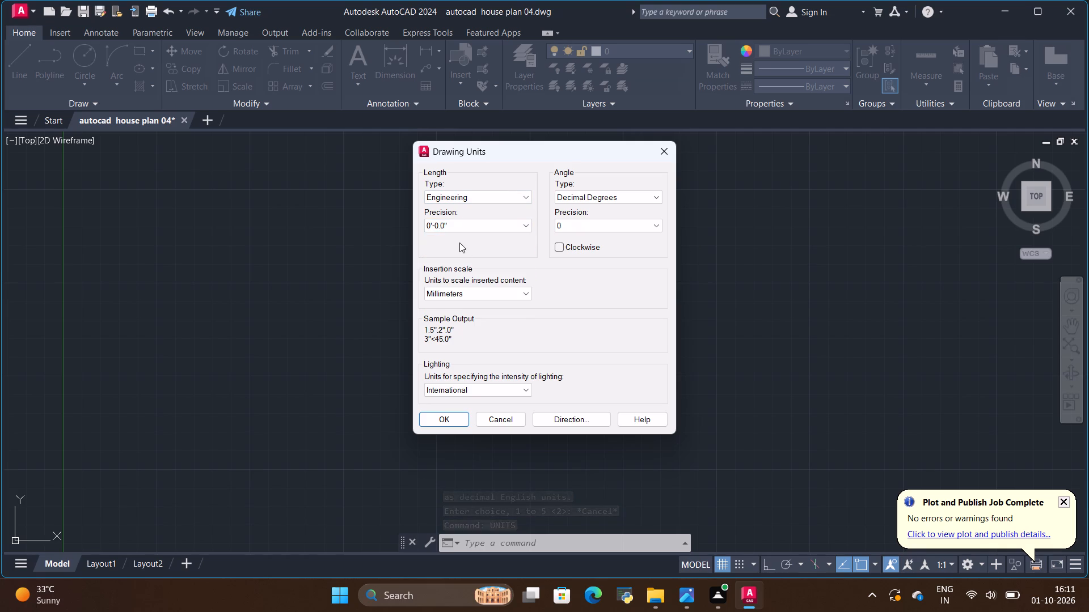
{"action": "left_click", "coordinate": [463, 226]}
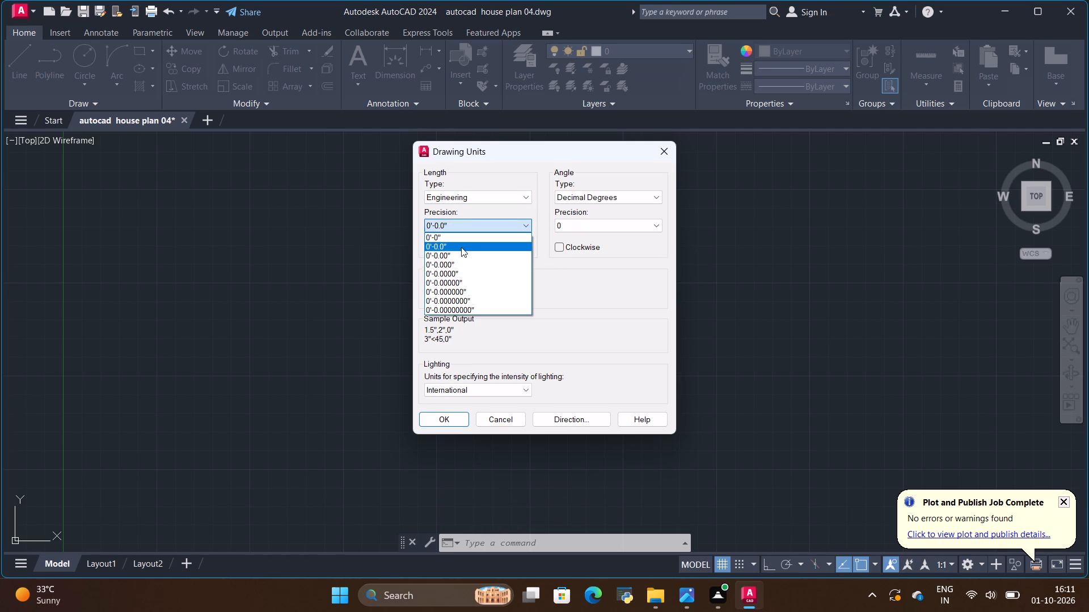
{"action": "left_click", "coordinate": [459, 252]}
{"action": "left_click", "coordinate": [457, 295]}
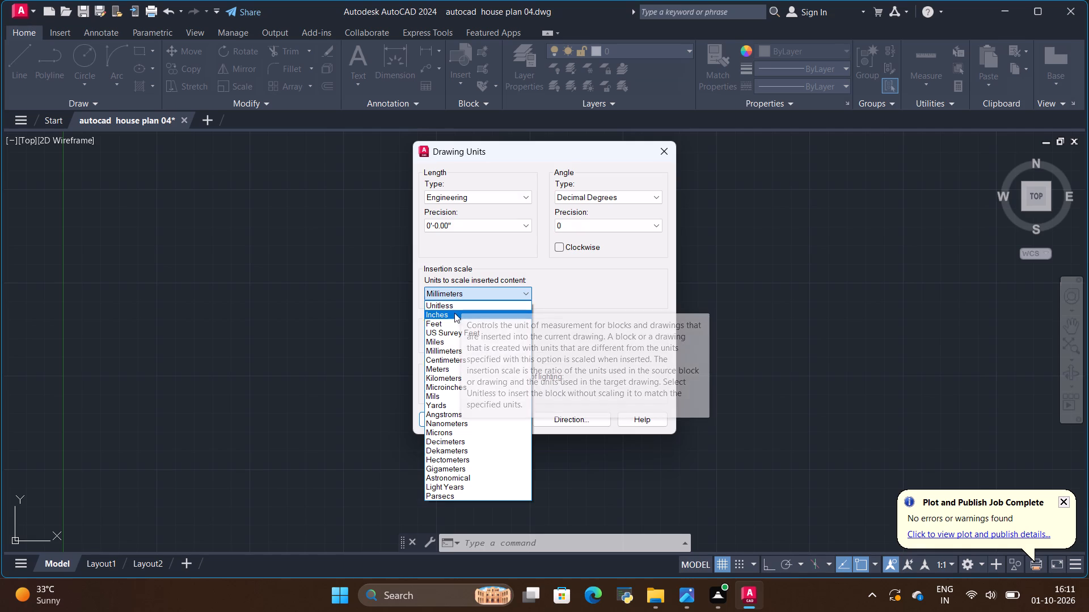
{"action": "left_click", "coordinate": [444, 313]}
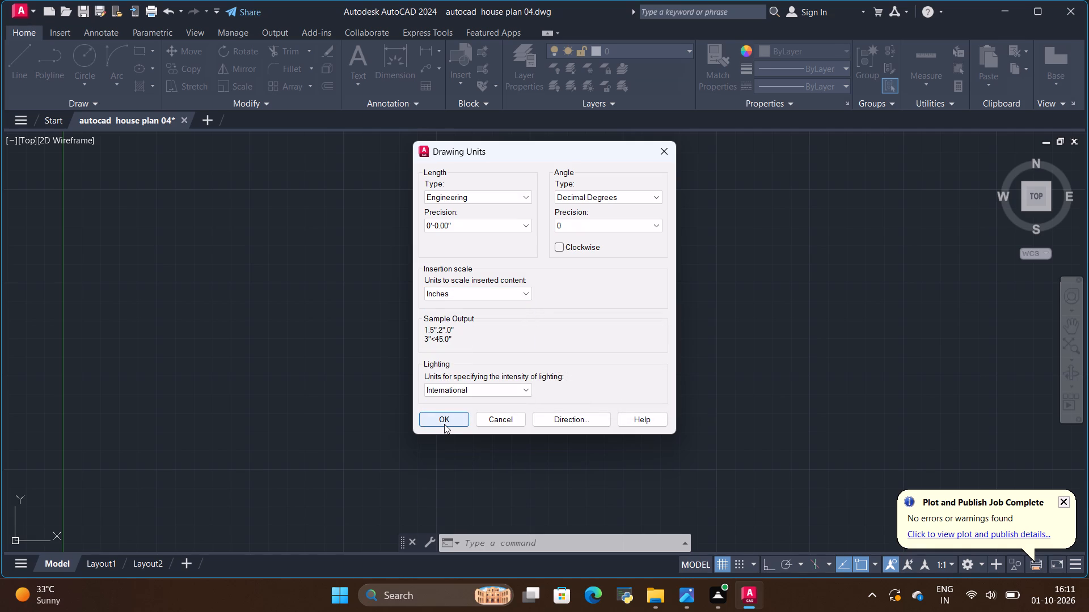
{"action": "left_click", "coordinate": [651, 199]}
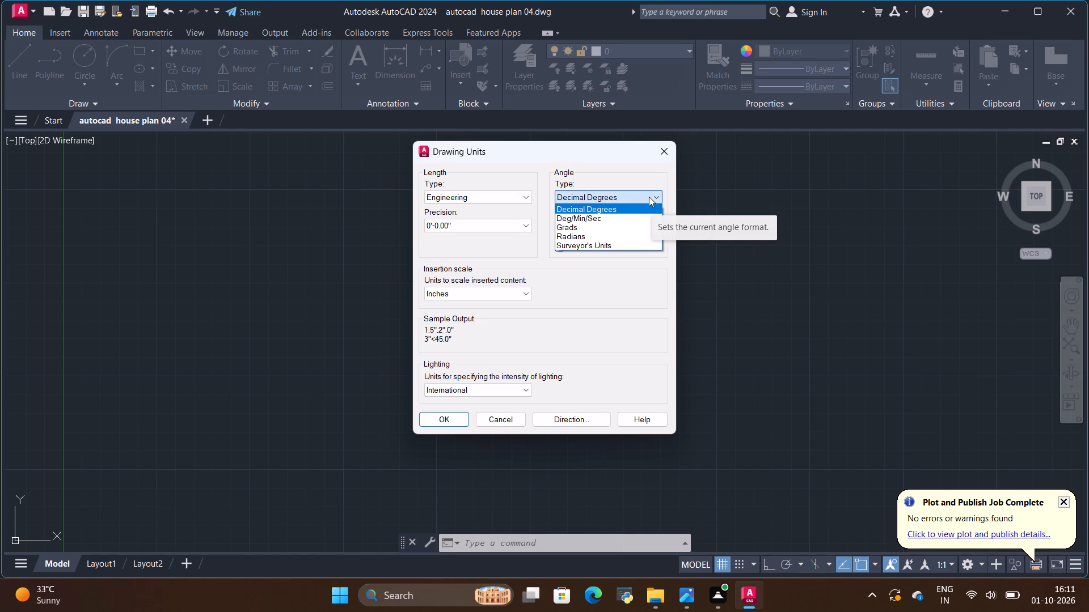
{"action": "left_click", "coordinate": [649, 196]}
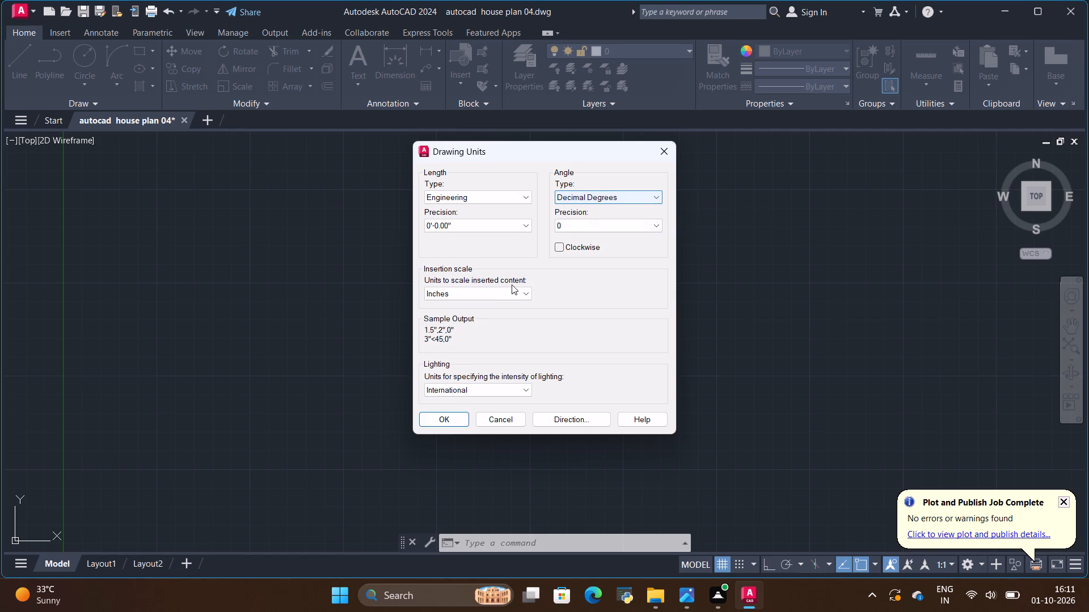
{"action": "left_click", "coordinate": [444, 413]}
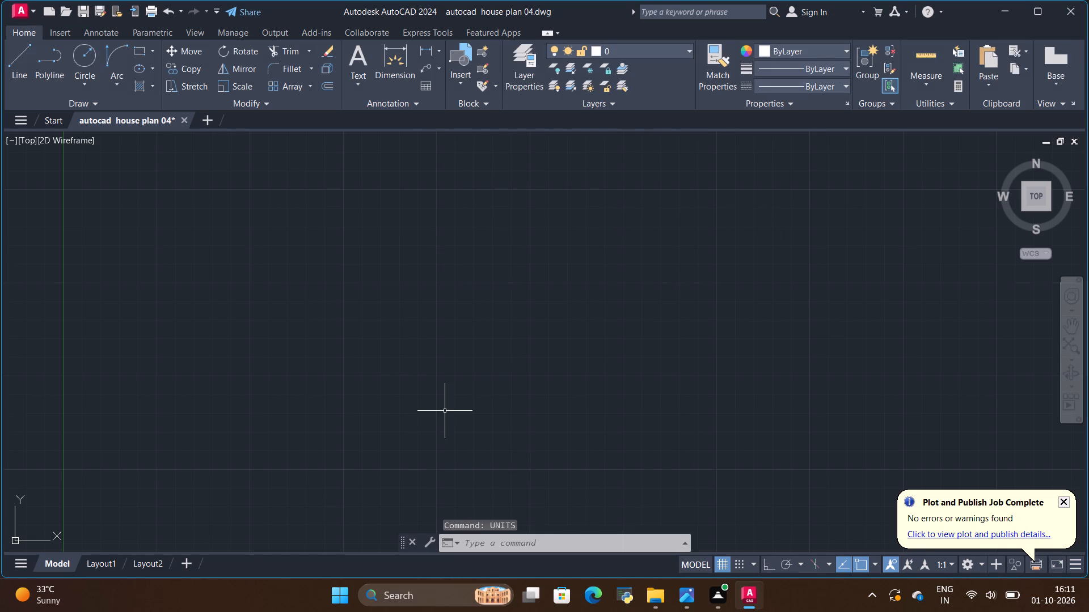
Switch to the Photos app to check the dimensions on the hand-drawn first floor plan.
{"action": "scroll", "coordinate": [444, 396], "scroll_direction": "down", "scroll_amount": 1}
{"action": "scroll", "coordinate": [304, 444], "scroll_direction": "up", "scroll_amount": 2}
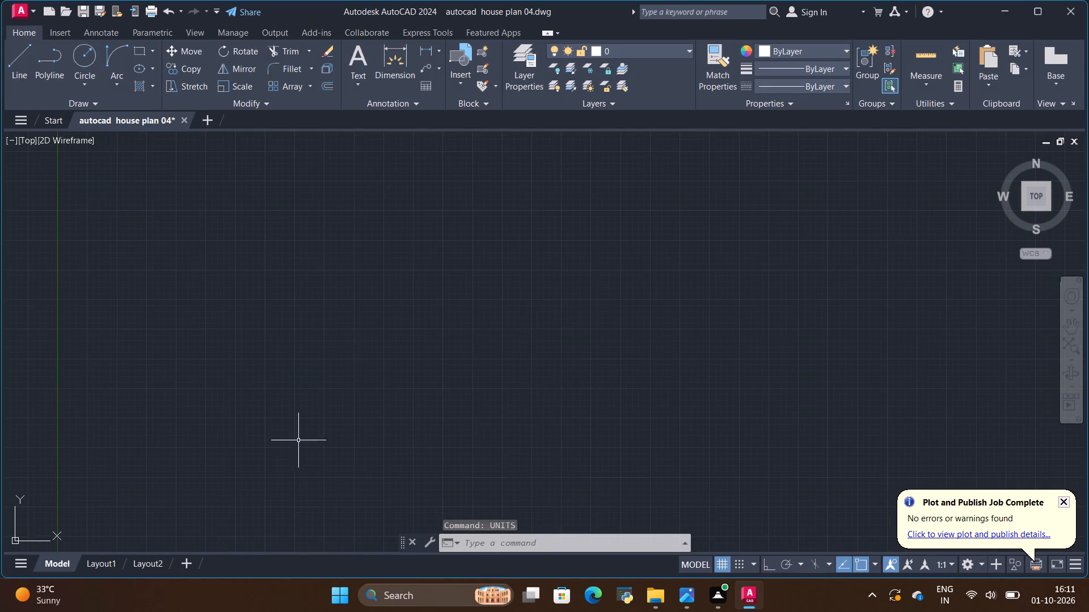
{"action": "scroll", "coordinate": [303, 422], "scroll_direction": "down", "scroll_amount": 1}
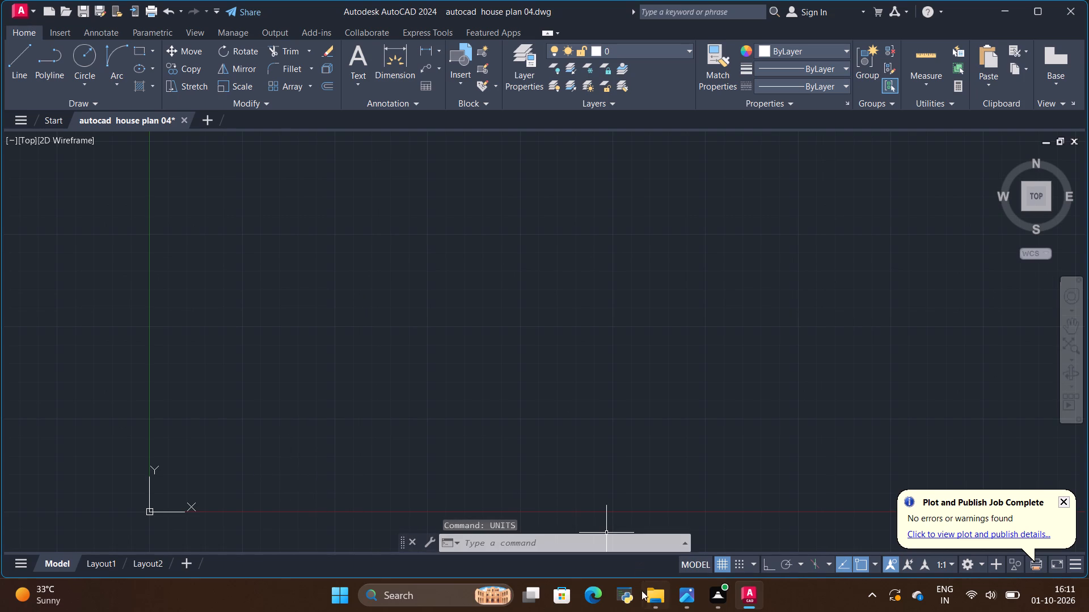
{"action": "left_click", "coordinate": [682, 601]}
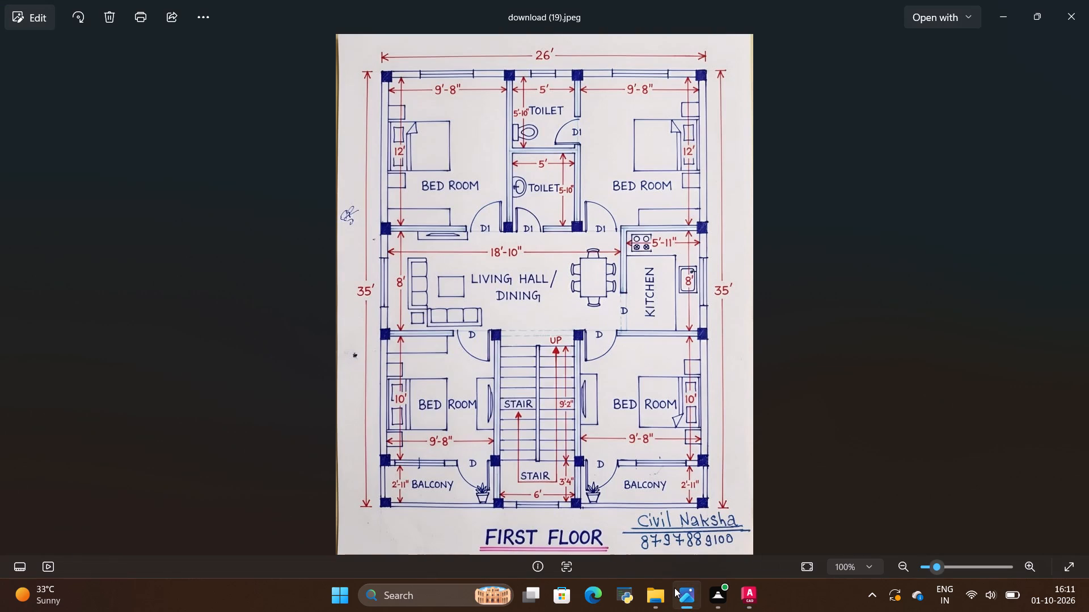
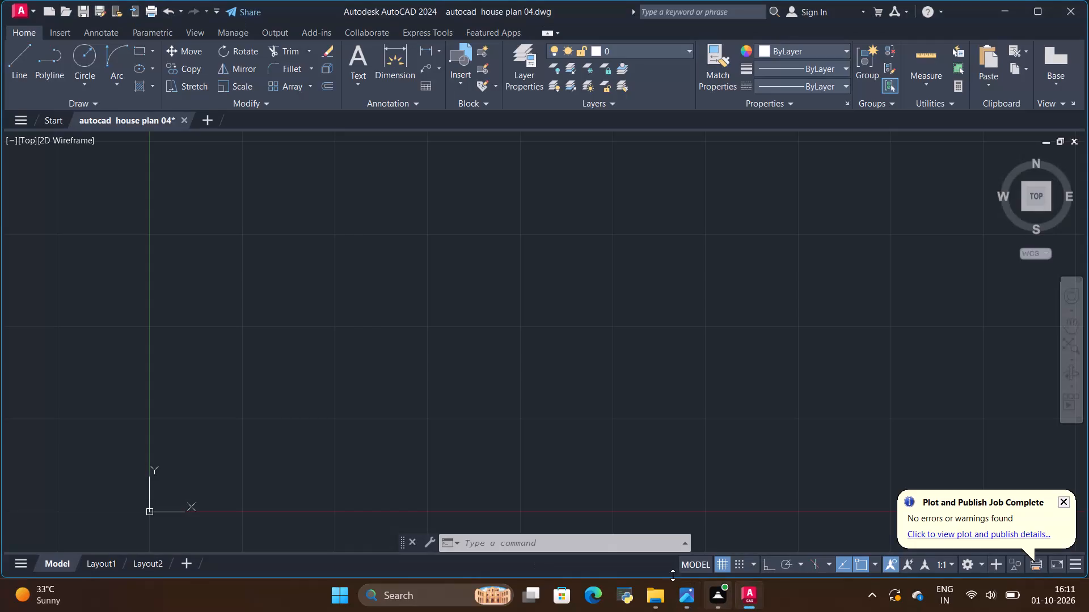
Turn on Ortho mode and draw a 26' horizontal line as the bottom edge of the plan outline.
{"action": "left_click", "coordinate": [16, 65]}
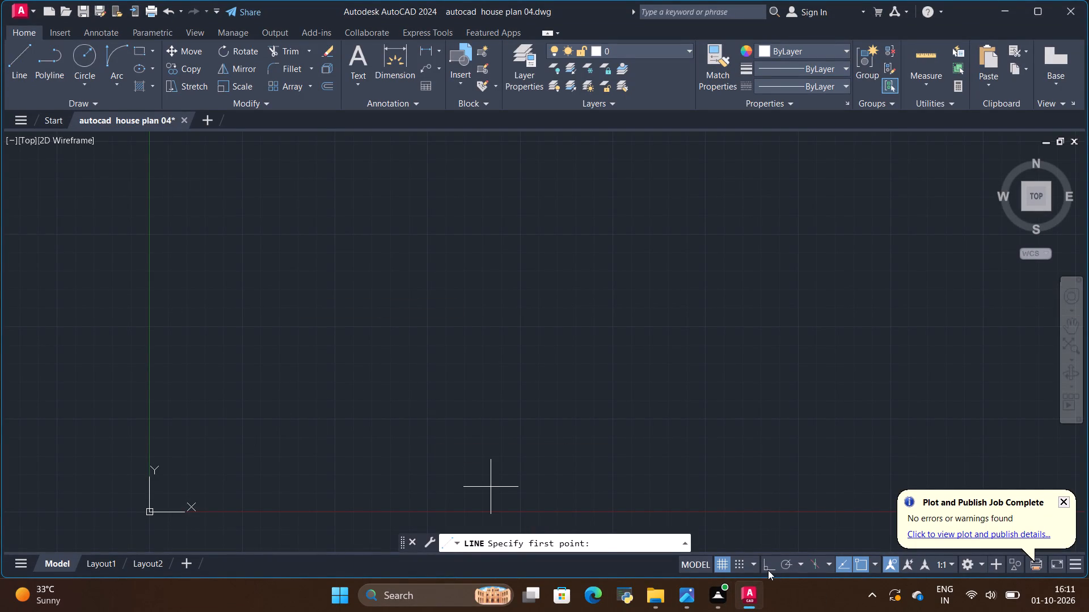
{"action": "left_click", "coordinate": [768, 569]}
{"action": "left_click", "coordinate": [233, 447]}
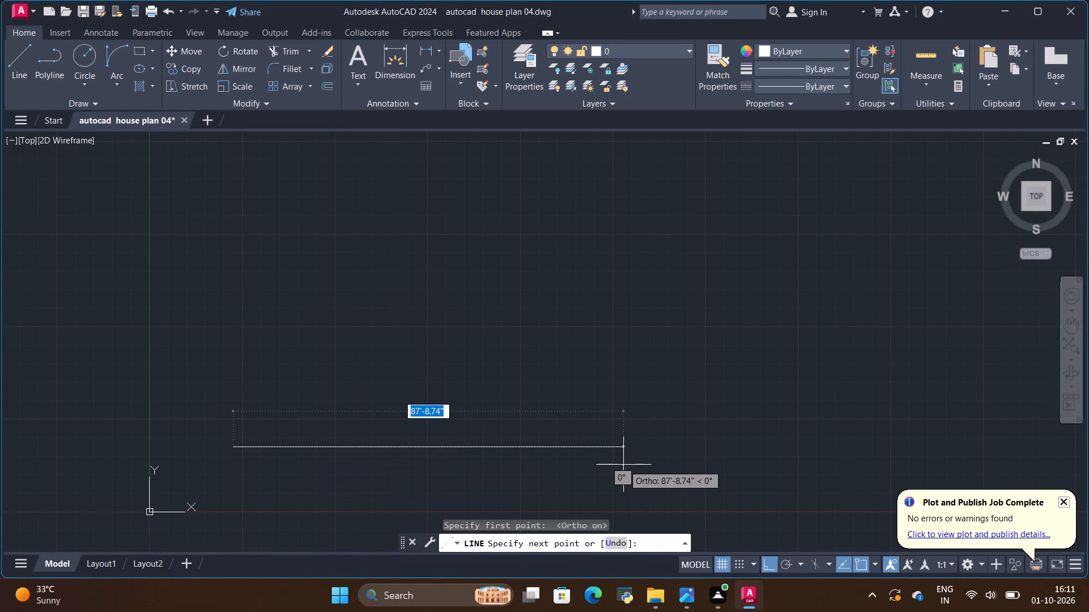
{"action": "key", "text": "BackSpace"}
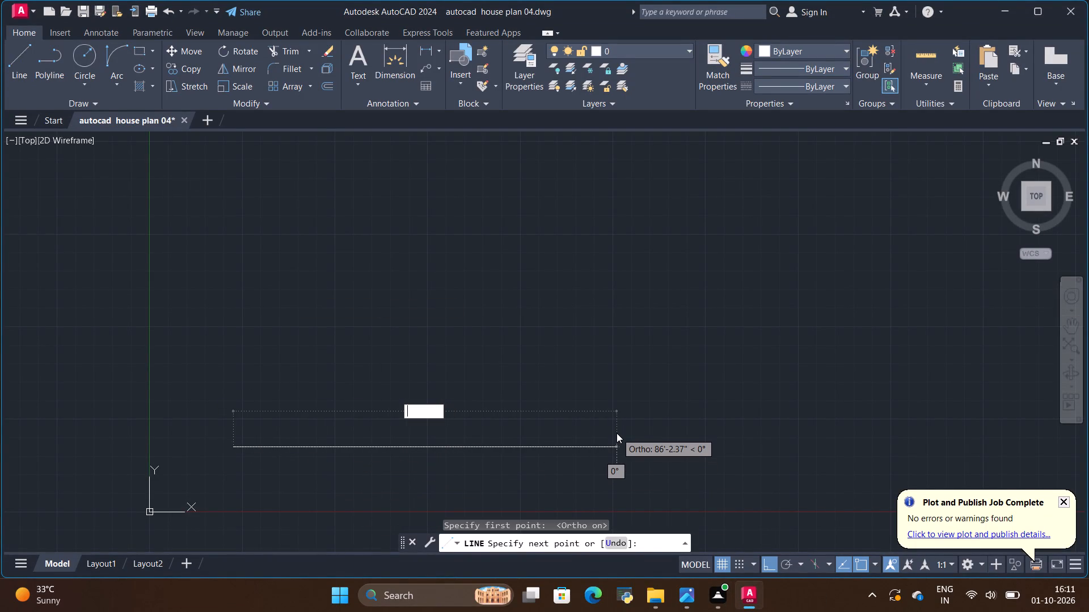
{"action": "type", "text": "26'"}
{"action": "key", "text": "Return"}
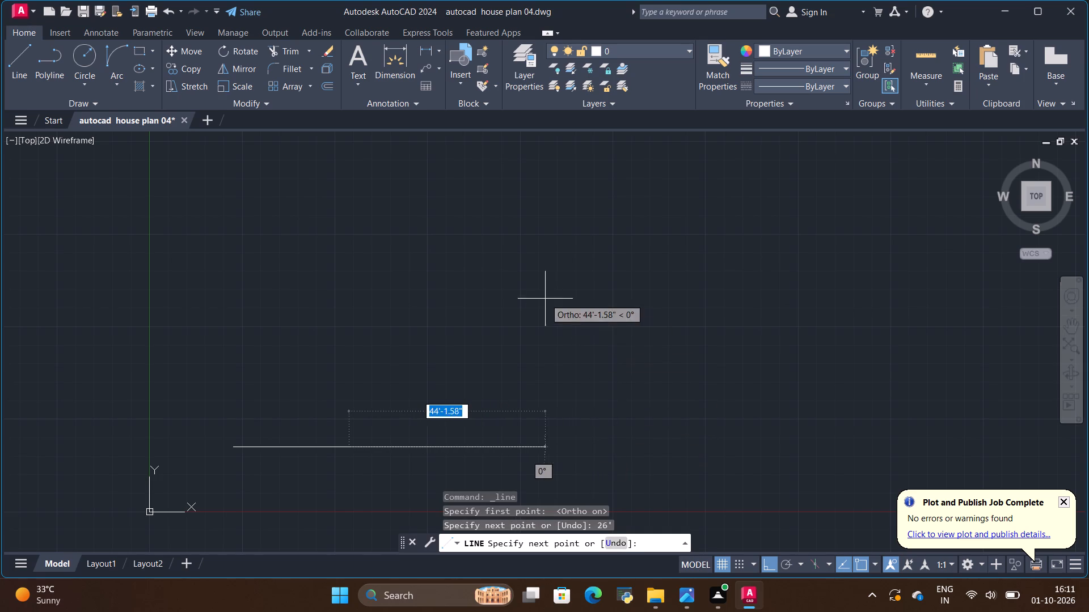
Continue the line 35' upward from the bottom edge's right end as the right edge of the outline, and end the line.
{"action": "scroll", "coordinate": [410, 389], "scroll_direction": "down", "scroll_amount": 2}
{"action": "scroll", "coordinate": [323, 382], "scroll_direction": "up", "scroll_amount": 2}
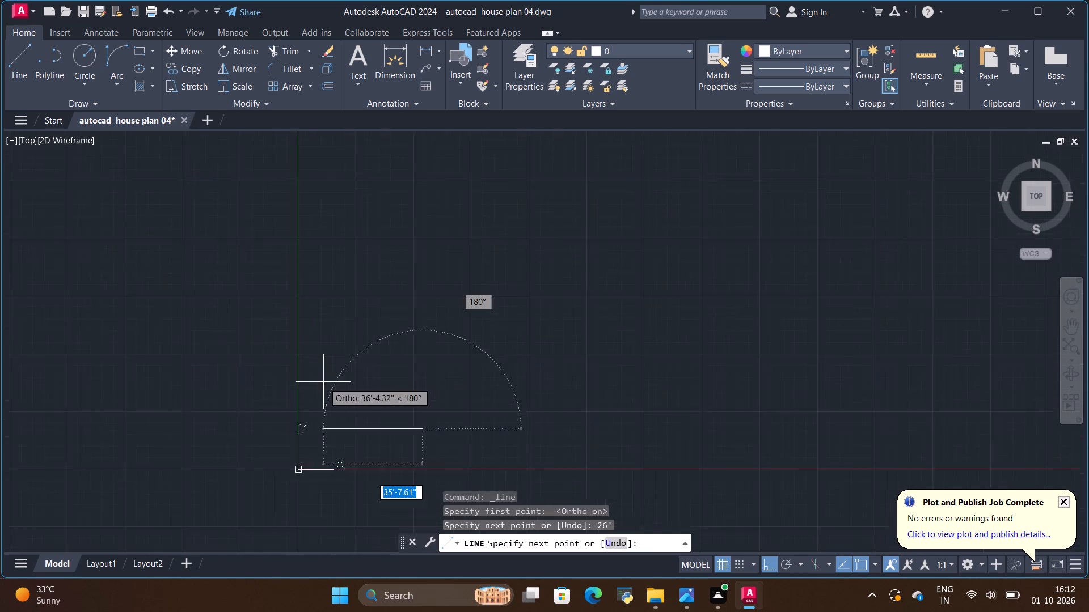
{"action": "scroll", "coordinate": [379, 399], "scroll_direction": "up", "scroll_amount": 2}
{"action": "scroll", "coordinate": [400, 342], "scroll_direction": "down", "scroll_amount": 2}
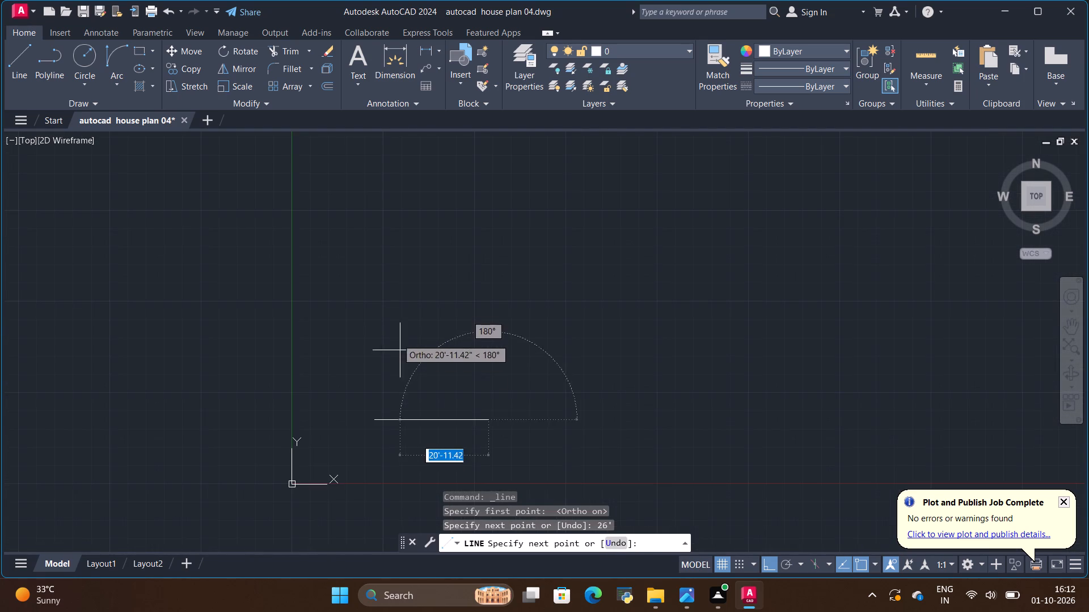
{"action": "scroll", "coordinate": [411, 432], "scroll_direction": "up", "scroll_amount": 2}
{"action": "scroll", "coordinate": [410, 432], "scroll_direction": "down", "scroll_amount": 1}
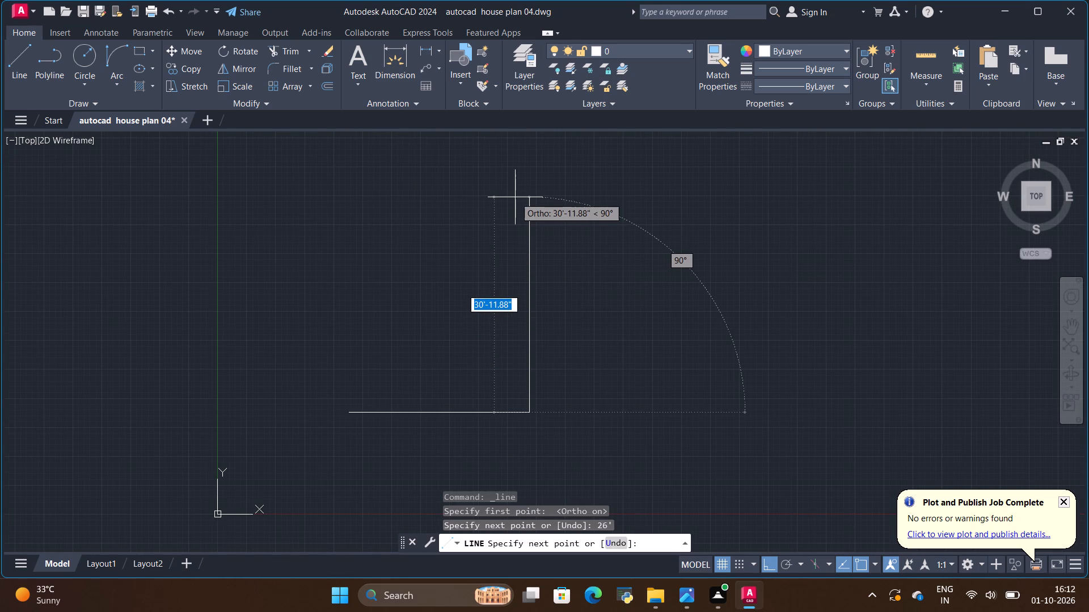
{"action": "key", "text": "alt+Tab"}
{"action": "key", "text": "alt+Tab"}
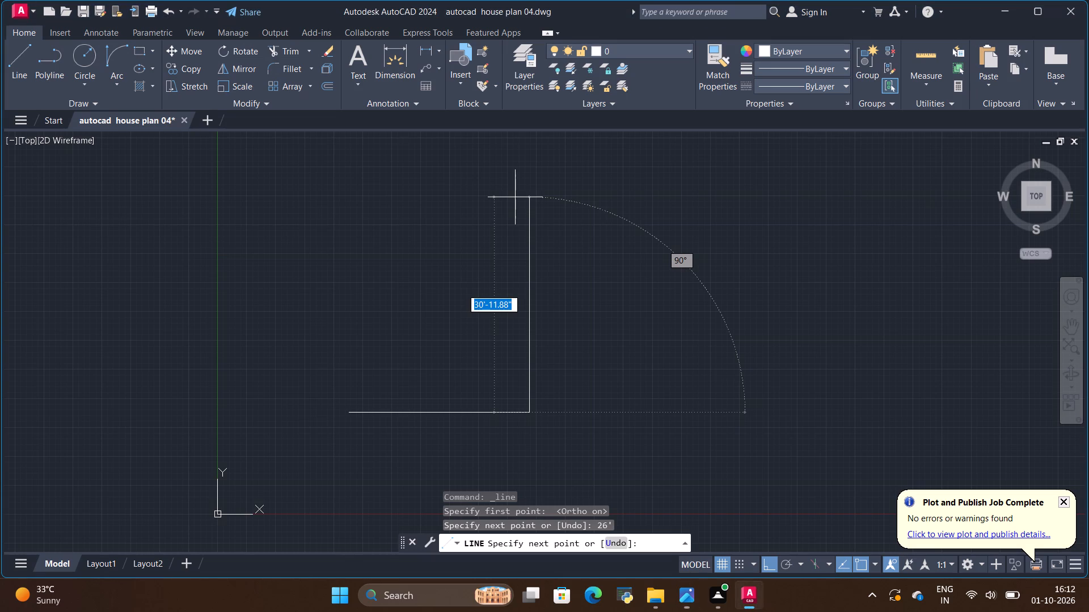
{"action": "key", "text": "BackSpace"}
{"action": "key", "text": "BackSpace"}
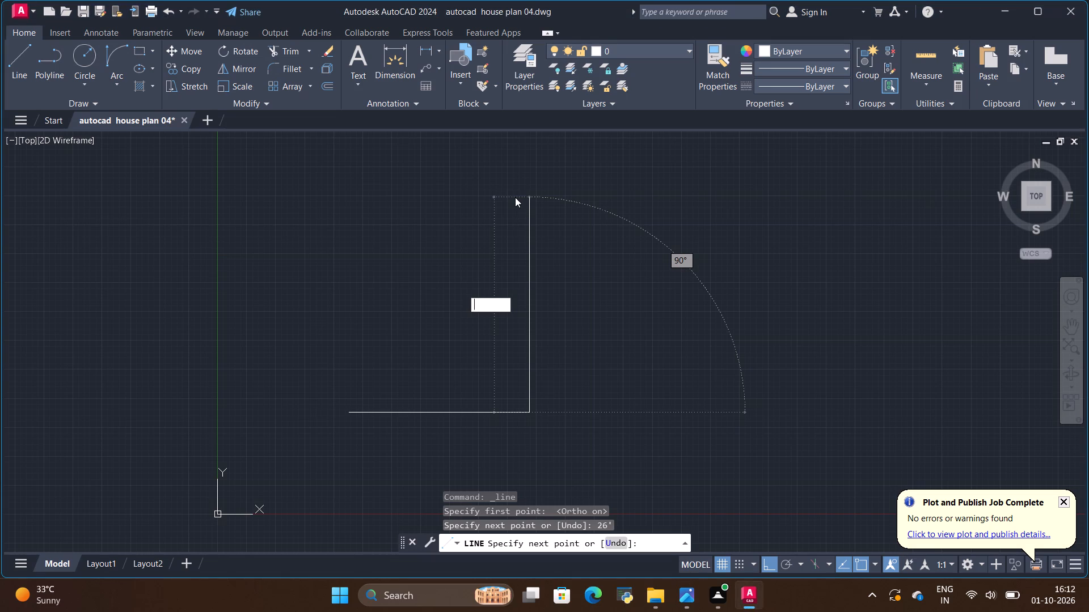
{"action": "type", "text": "35'"}
{"action": "key", "text": "Return"}
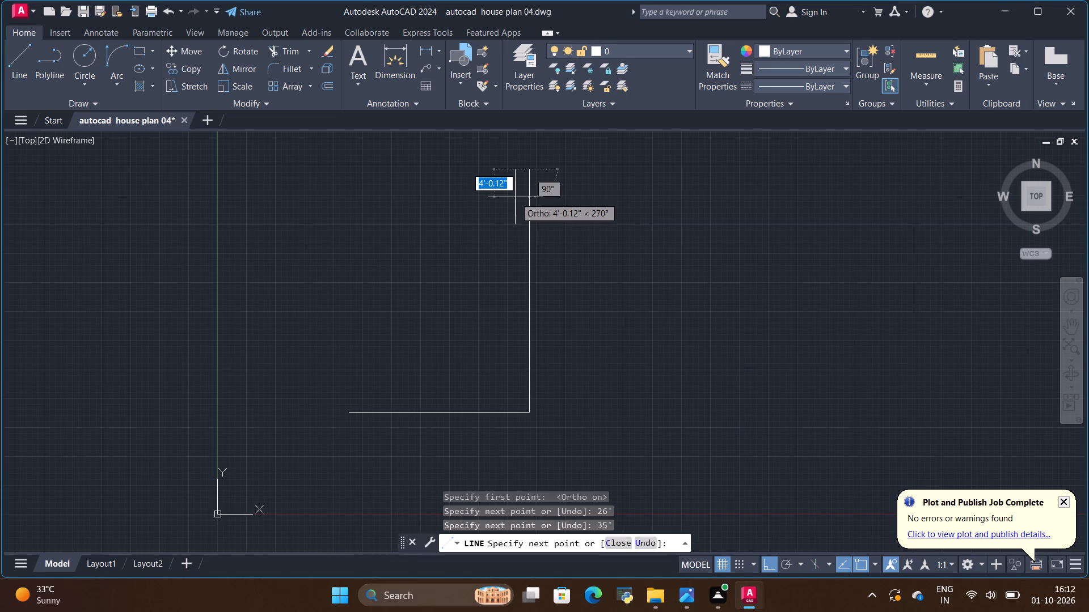
{"action": "key", "text": "Escape"}
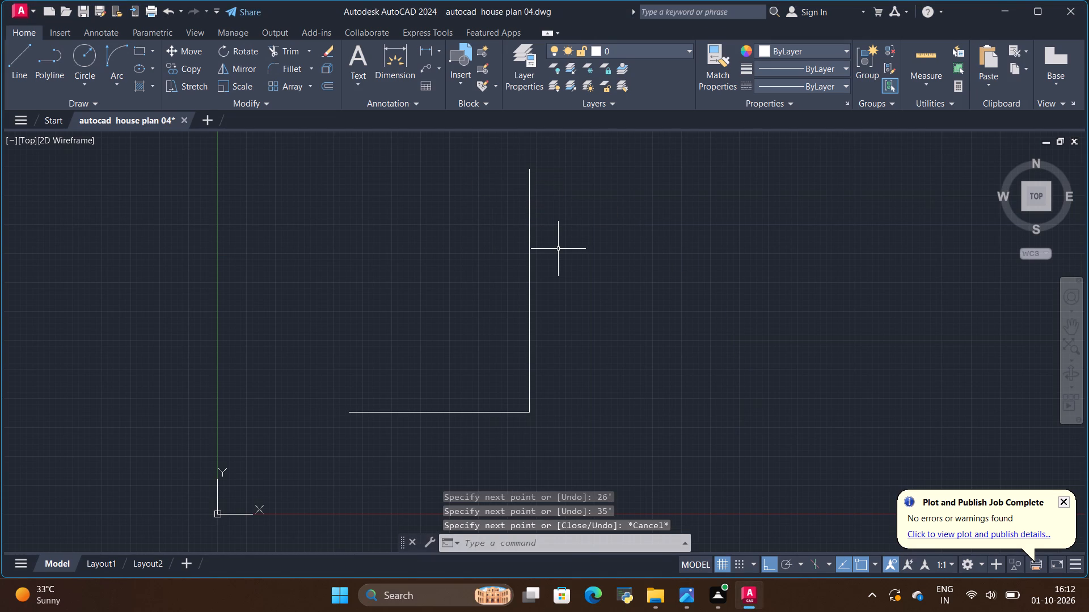
Switch to the Photos app to examine the room widths along the top of the hand-drawn first floor plan.
{"action": "key", "text": "alt+Tab"}
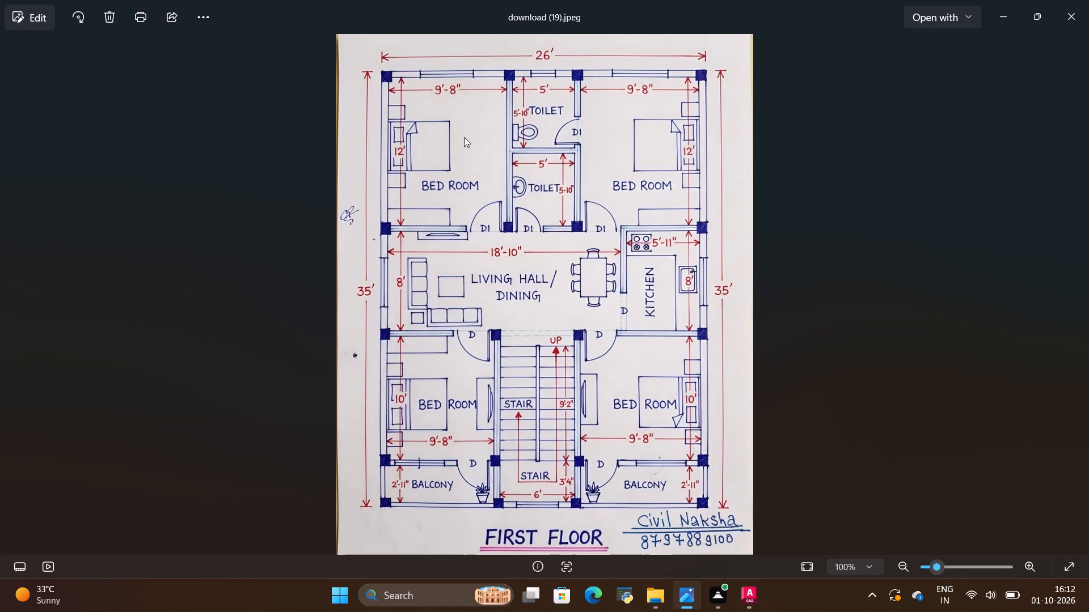
{"action": "scroll", "coordinate": [531, 60], "scroll_direction": "up", "scroll_amount": 2}
{"action": "scroll", "coordinate": [539, 75], "scroll_direction": "down", "scroll_amount": 2}
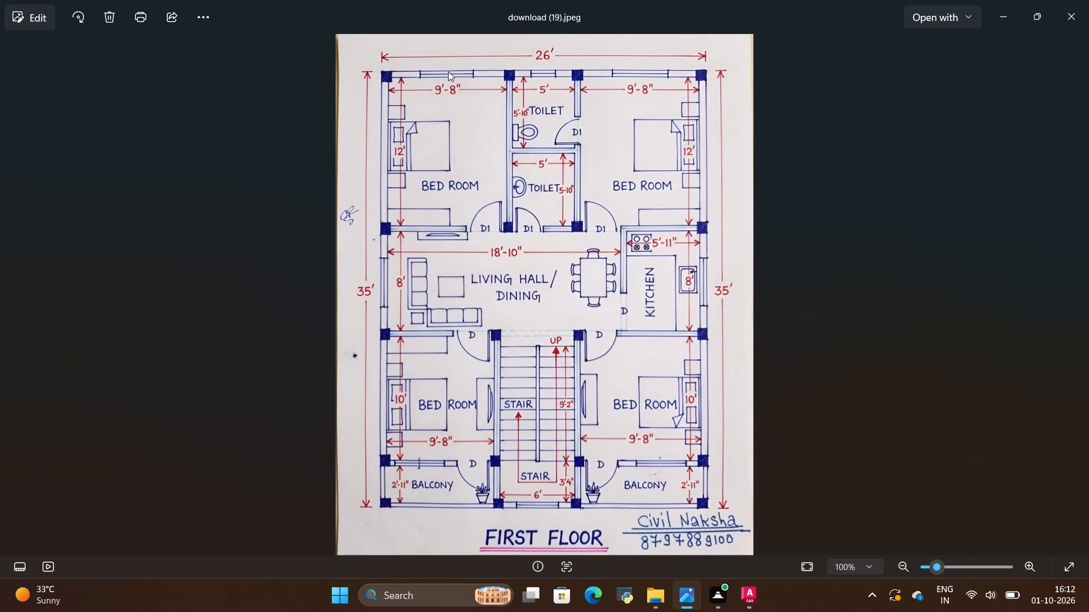
{"action": "scroll", "coordinate": [448, 71], "scroll_direction": "up", "scroll_amount": 1}
{"action": "scroll", "coordinate": [516, 65], "scroll_direction": "up", "scroll_amount": 3}
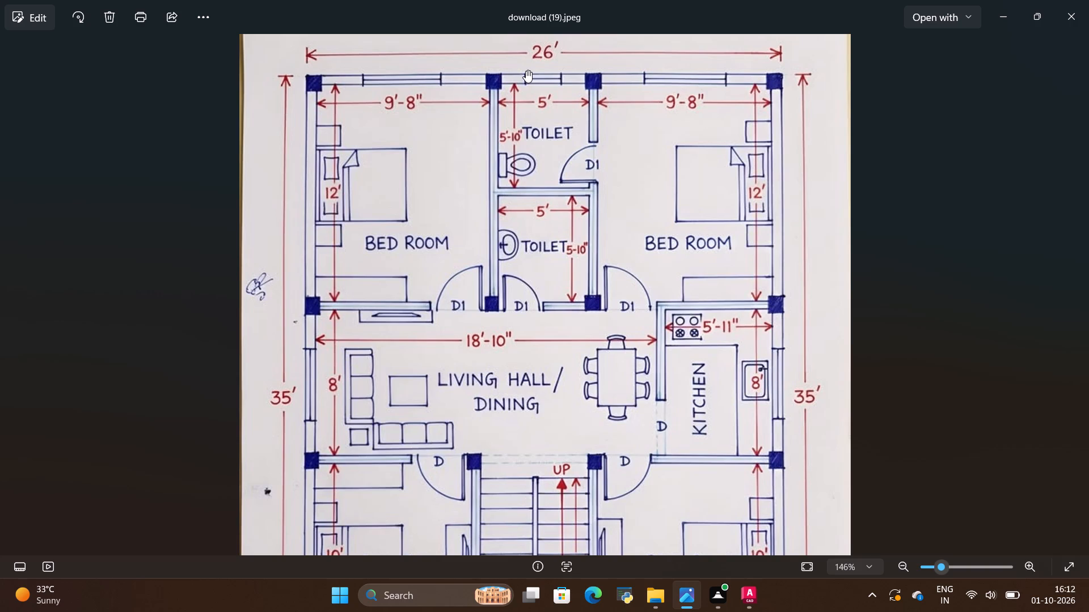
Switch back to AutoCAD and draw the top and left edges, closing the outline at the bottom edge's left end.
{"action": "key", "text": "alt+Tab"}
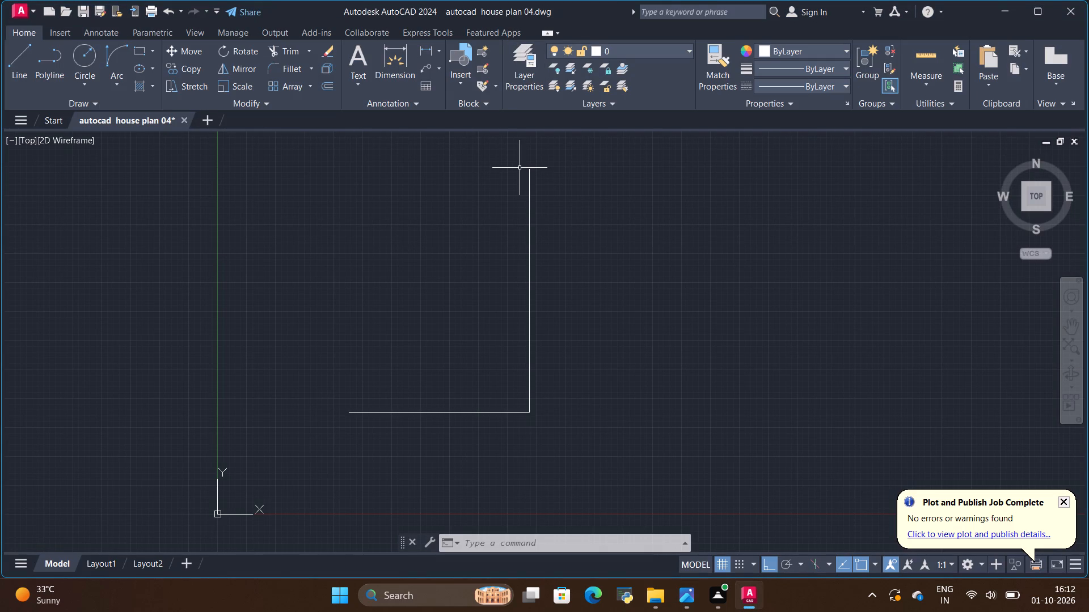
{"action": "left_click", "coordinate": [16, 55]}
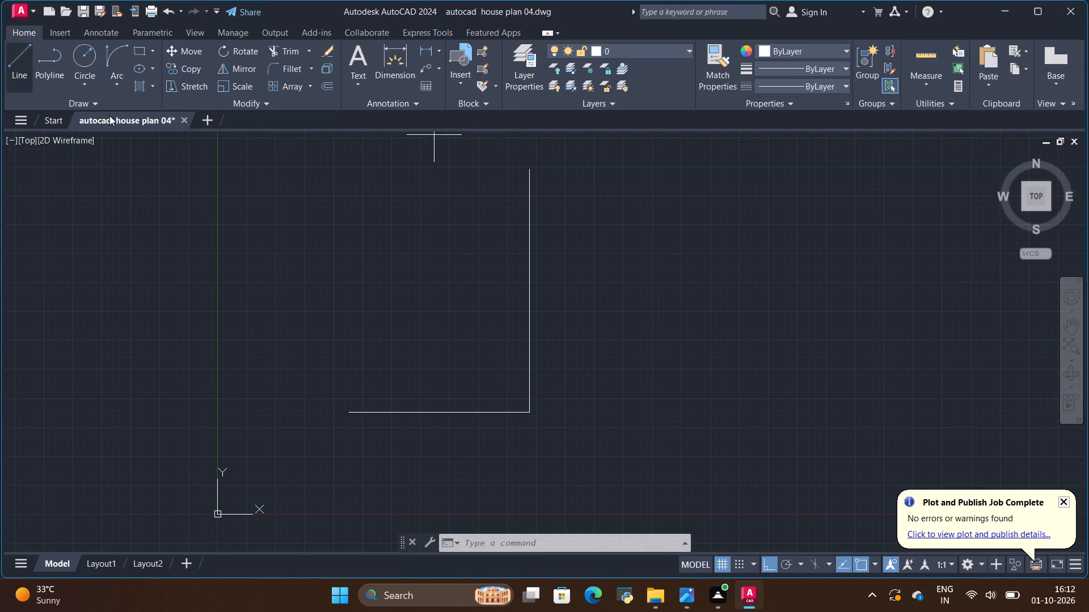
{"action": "left_click", "coordinate": [533, 173]}
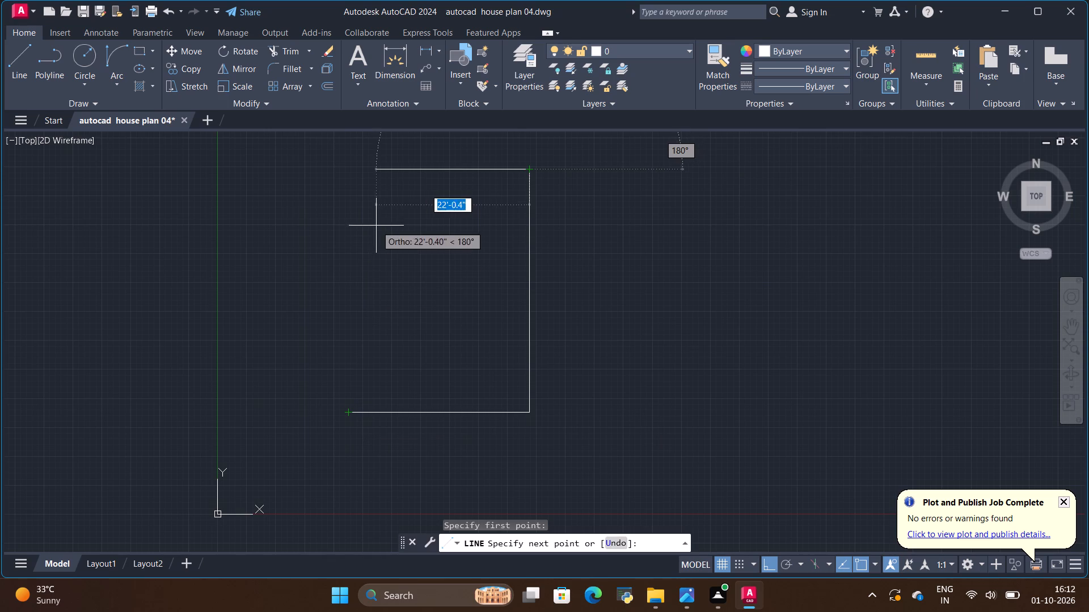
{"action": "left_click", "coordinate": [349, 167]}
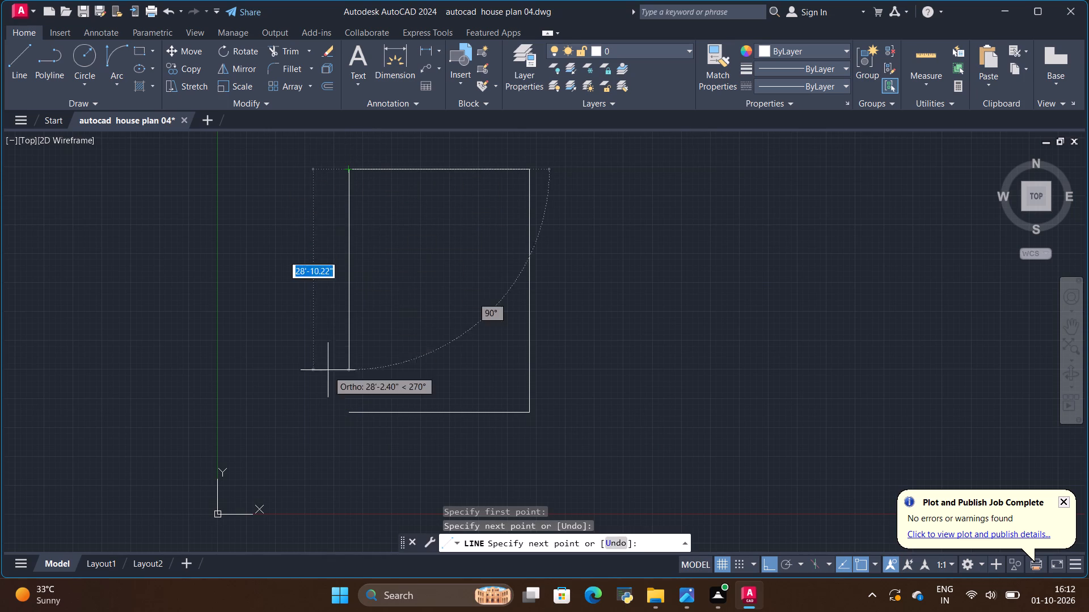
{"action": "left_click", "coordinate": [347, 410]}
{"action": "key", "text": "Escape"}
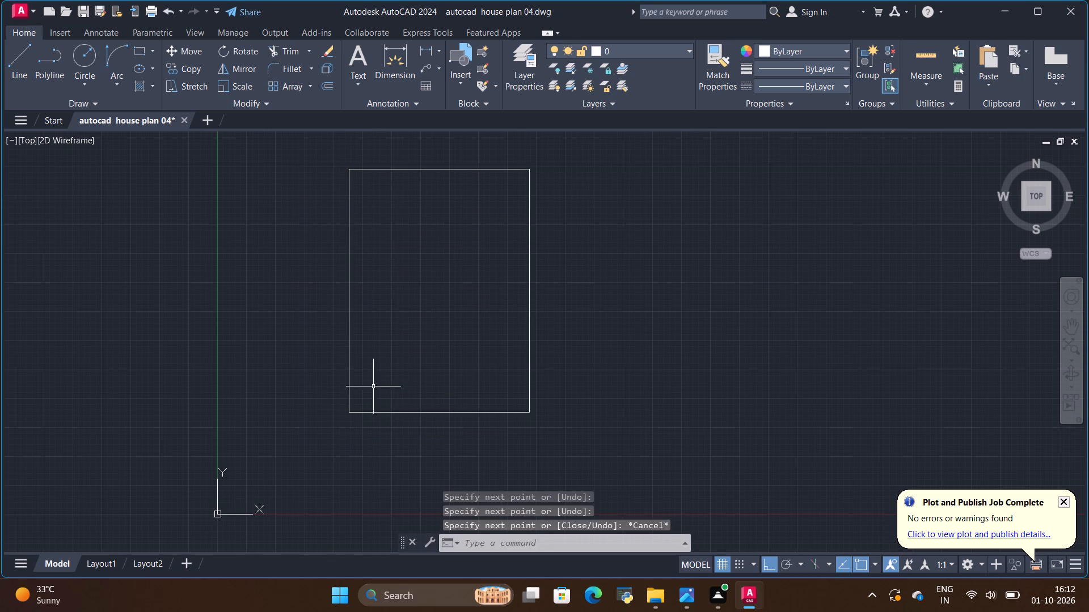
Copy the outline's left edge to the right at distances of 10' and 16'.
{"action": "left_click", "coordinate": [348, 219]}
{"action": "key", "text": "alt+Tab"}
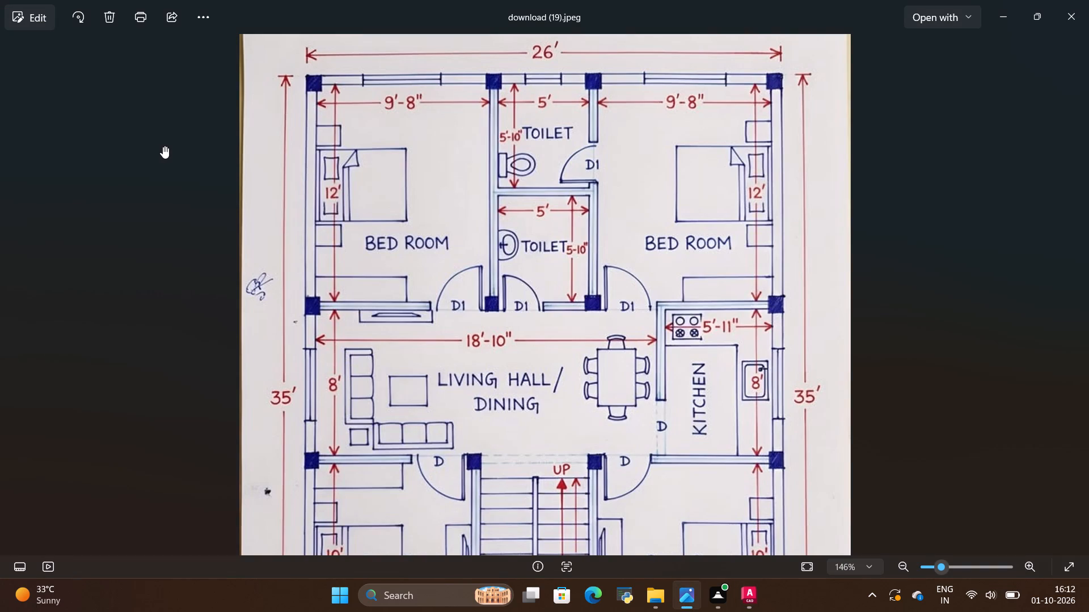
{"action": "key", "text": "alt+Tab"}
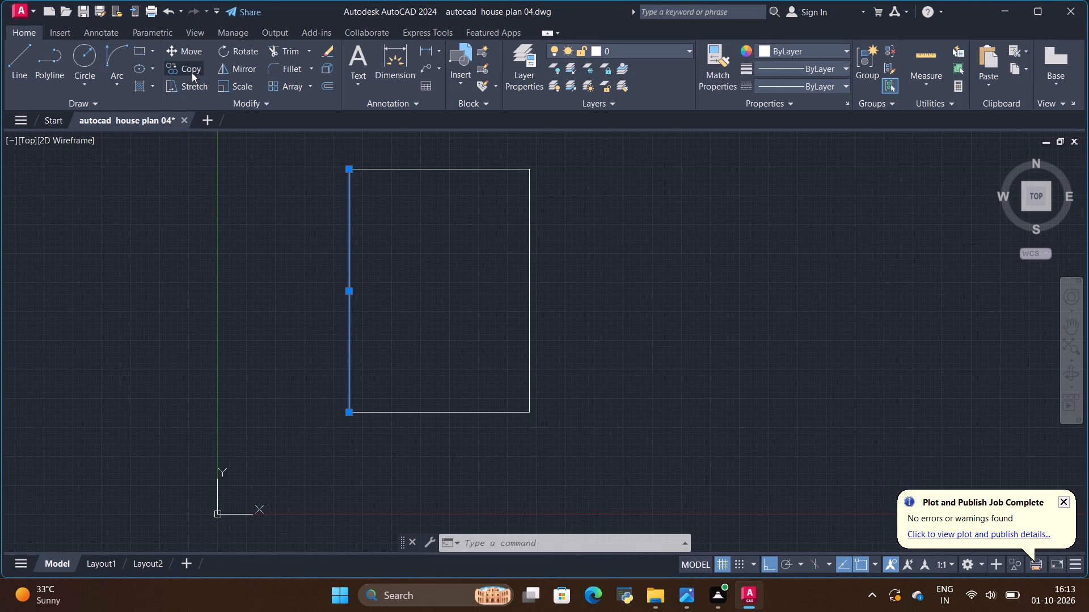
{"action": "left_click", "coordinate": [192, 73]}
{"action": "left_click", "coordinate": [347, 284]}
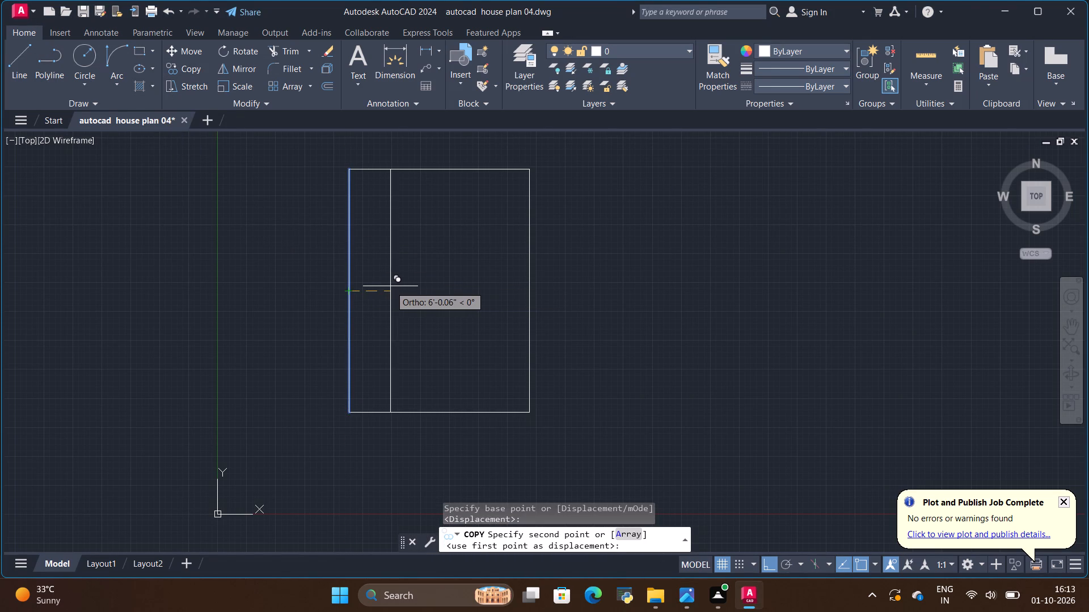
{"action": "key", "text": "BackSpace"}
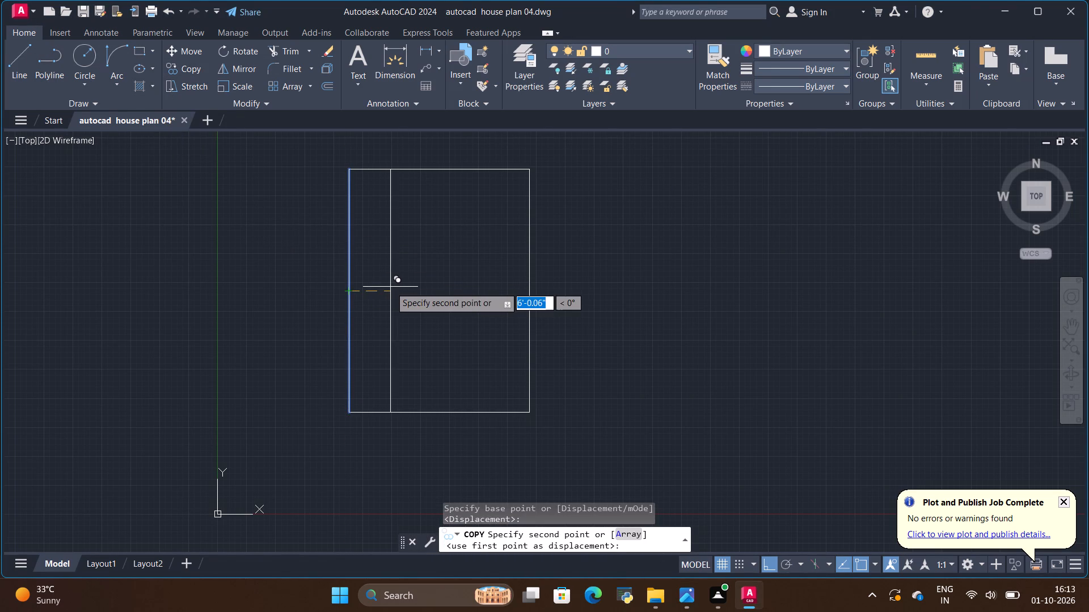
{"action": "type", "text": "10"}
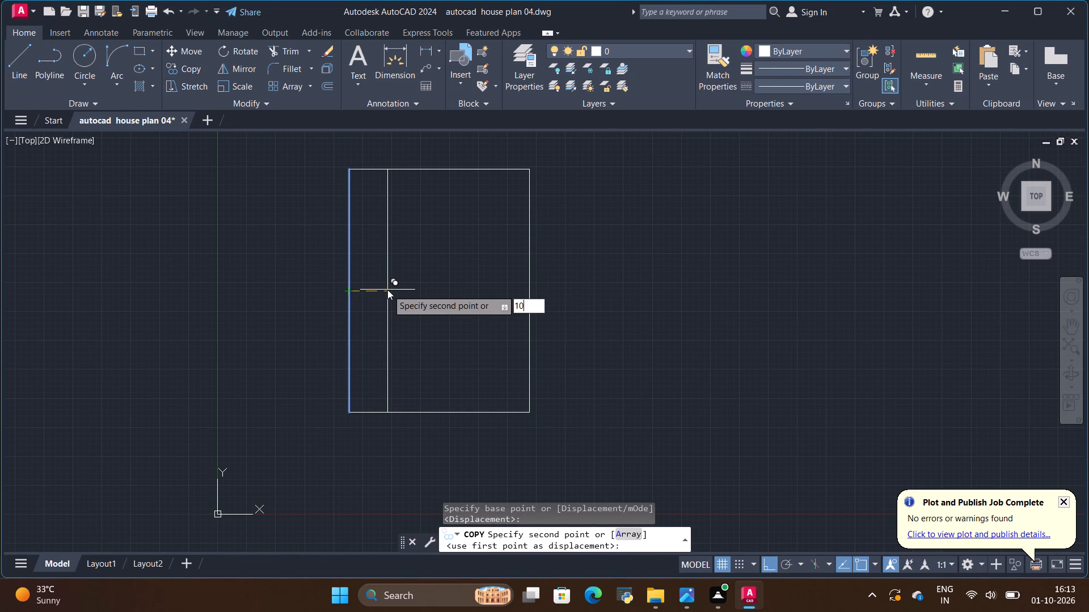
{"action": "key", "text": "apostrophe"}
{"action": "key", "text": "Return"}
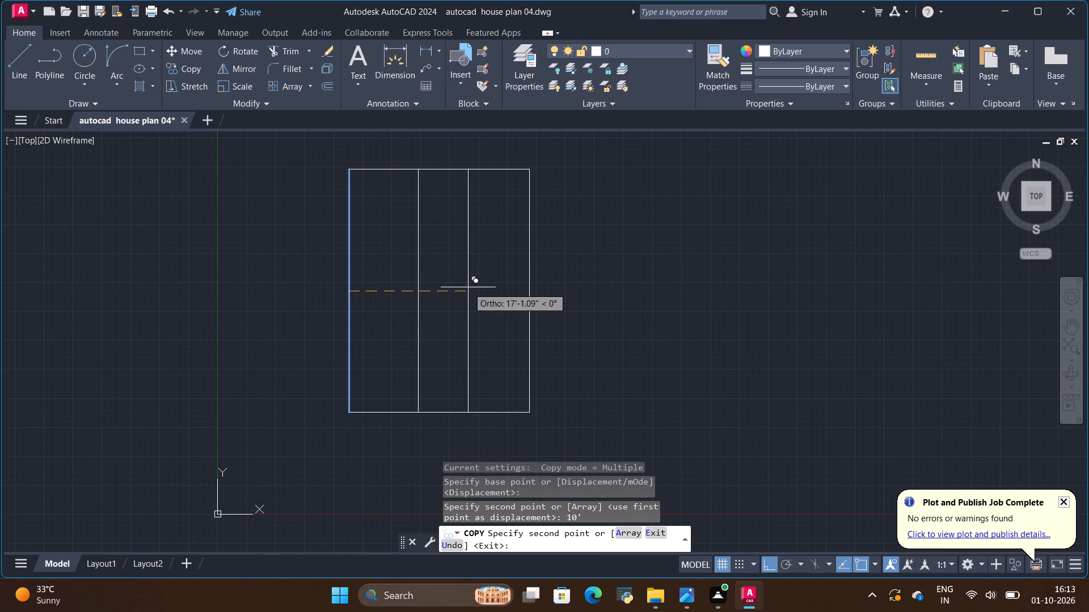
{"action": "key", "text": "BackSpace"}
{"action": "key", "text": "BackSpace"}
{"action": "type", "text": "16"}
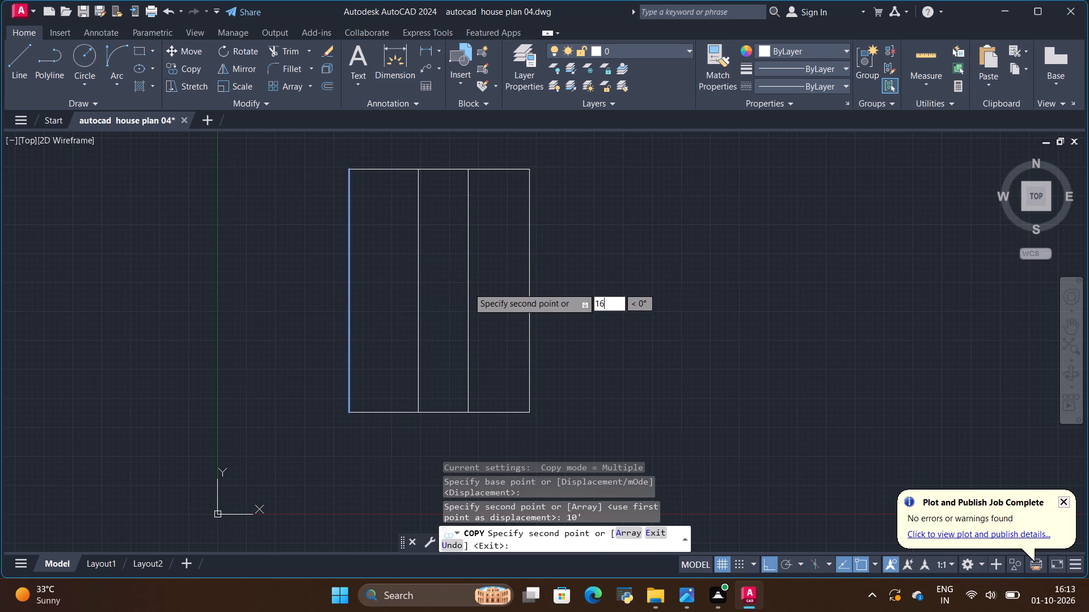
{"action": "key", "text": "apostrophe"}
{"action": "key", "text": "Return"}
{"action": "key", "text": "Escape"}
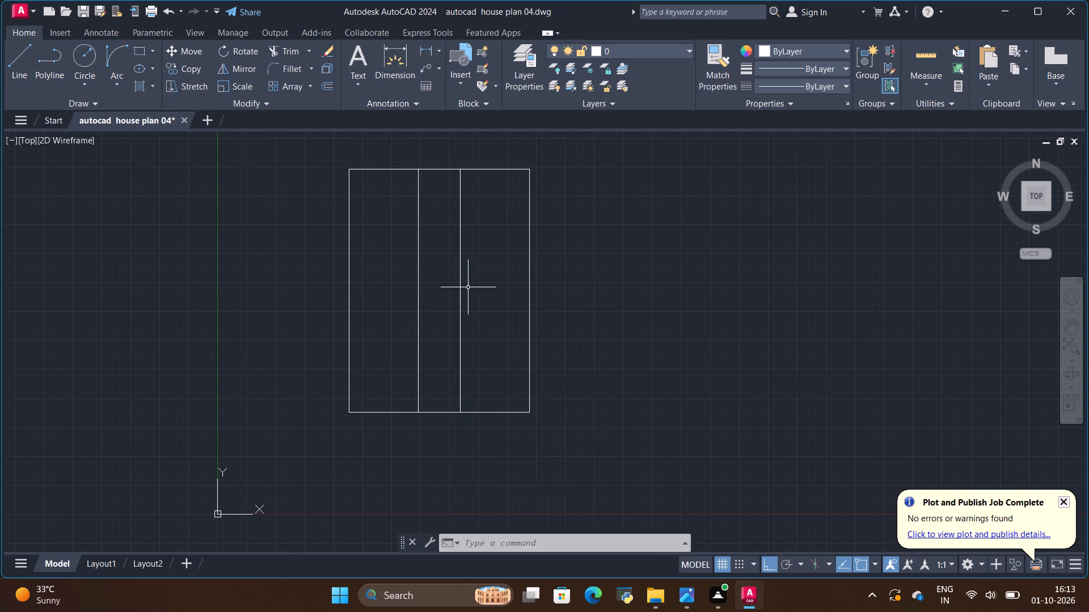
Switch to the Photos app to examine the room depths along the sides of the hand-drawn first floor plan.
{"action": "key", "text": "alt+Tab"}
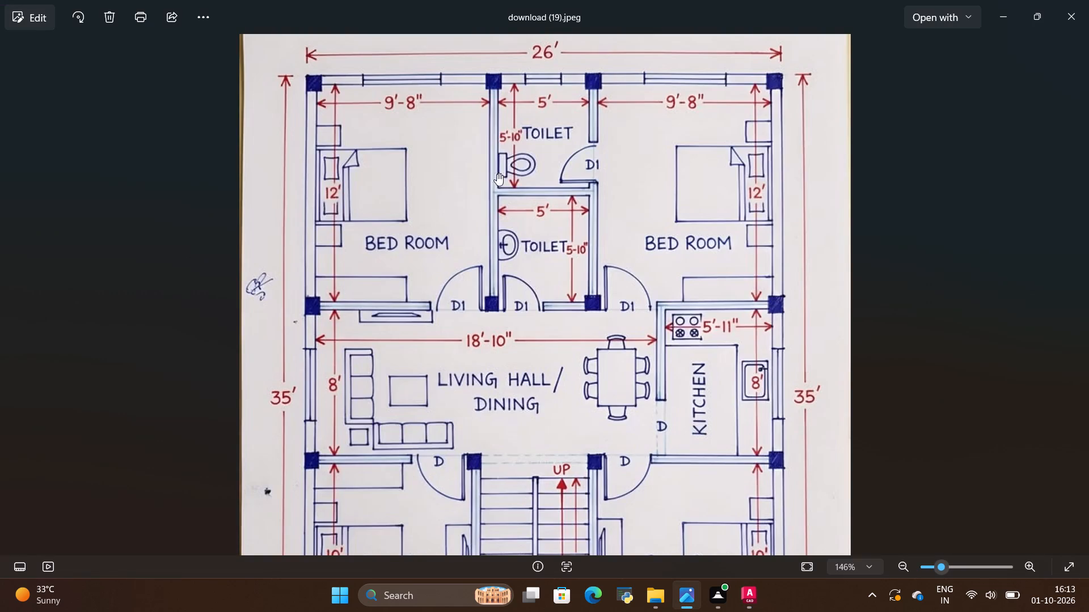
{"action": "scroll", "coordinate": [492, 214], "scroll_direction": "down", "scroll_amount": 3}
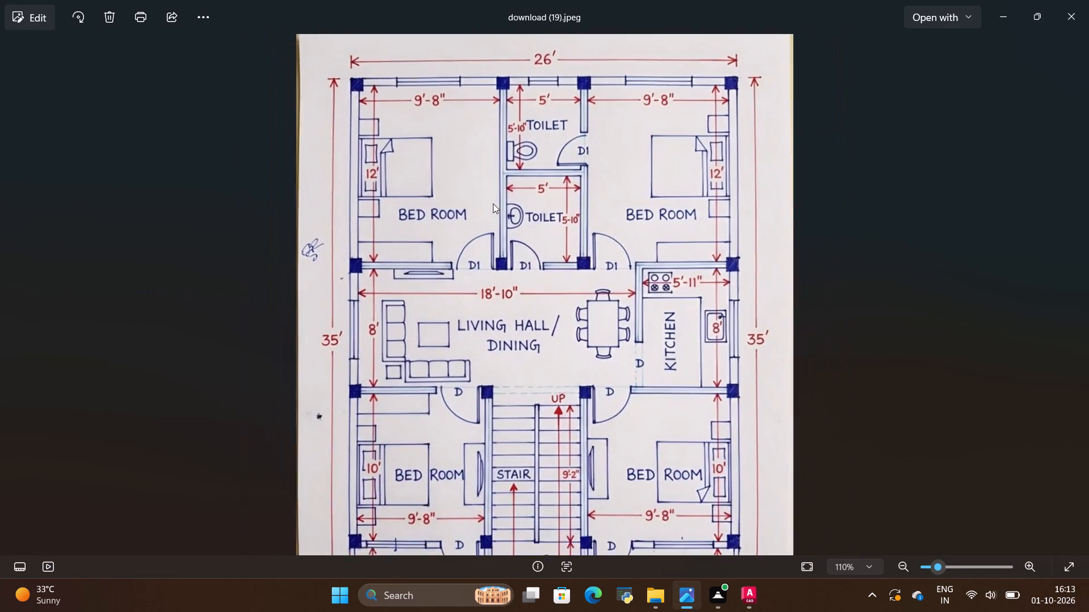
{"action": "scroll", "coordinate": [493, 203], "scroll_direction": "down", "scroll_amount": 1}
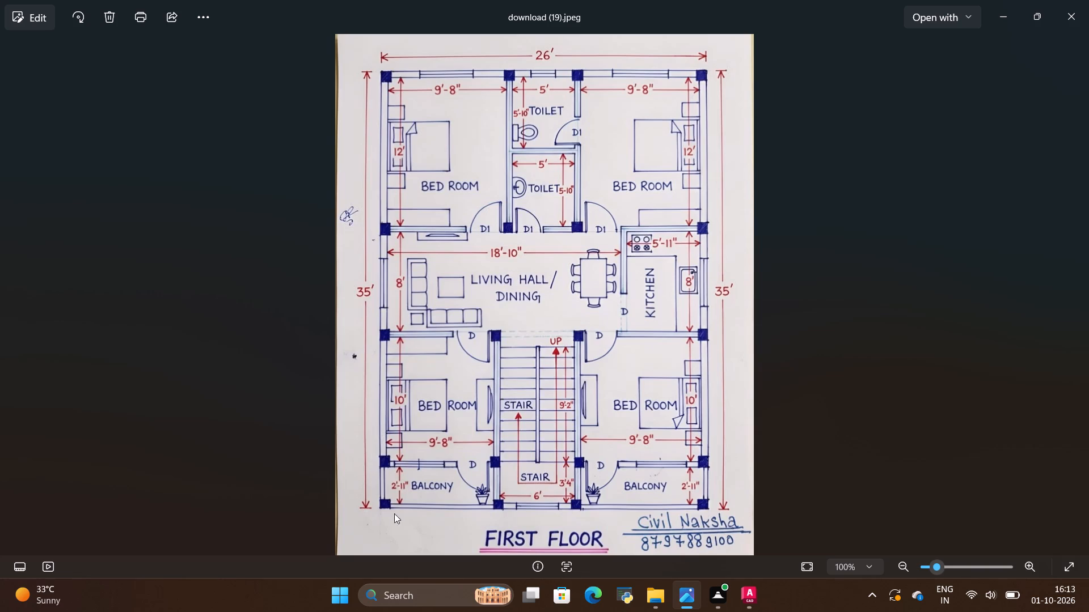
{"action": "scroll", "coordinate": [394, 513], "scroll_direction": "up", "scroll_amount": 5}
{"action": "scroll", "coordinate": [314, 487], "scroll_direction": "down", "scroll_amount": 4}
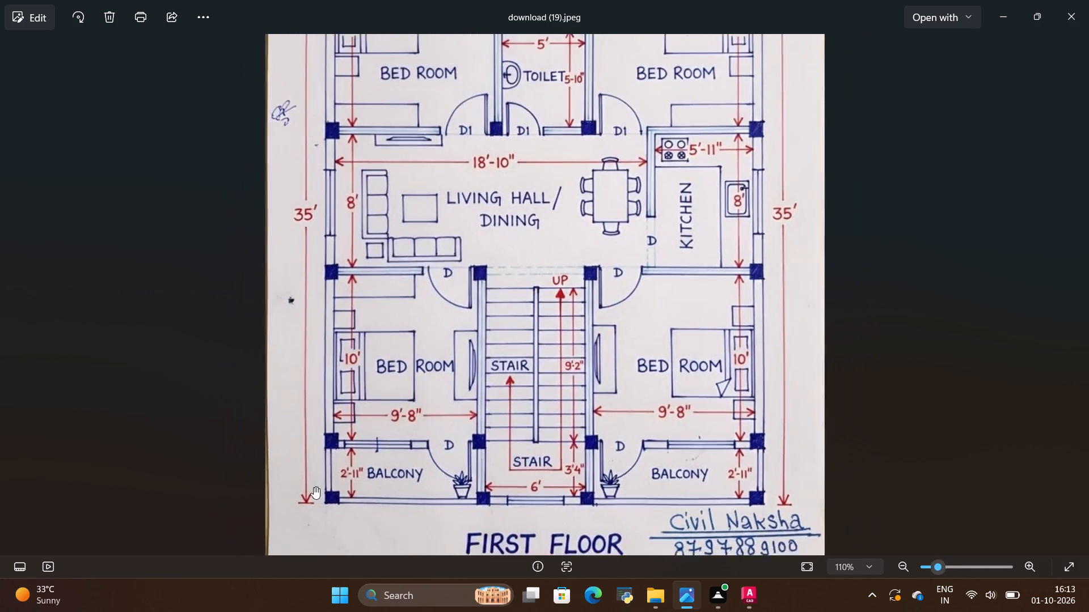
{"action": "scroll", "coordinate": [314, 487], "scroll_direction": "down", "scroll_amount": 1}
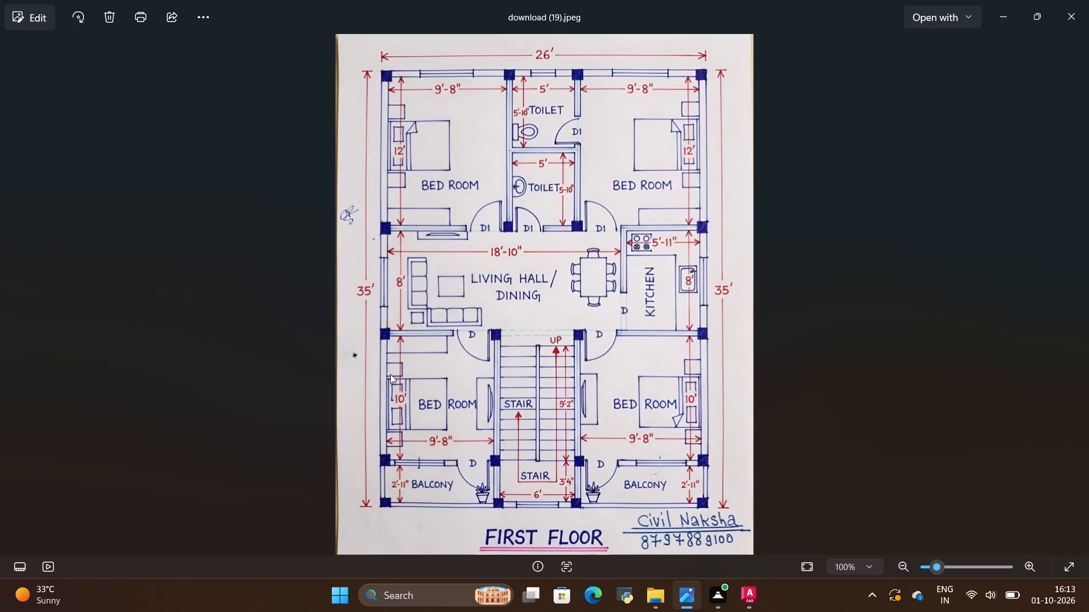
{"action": "scroll", "coordinate": [391, 393], "scroll_direction": "up", "scroll_amount": 2}
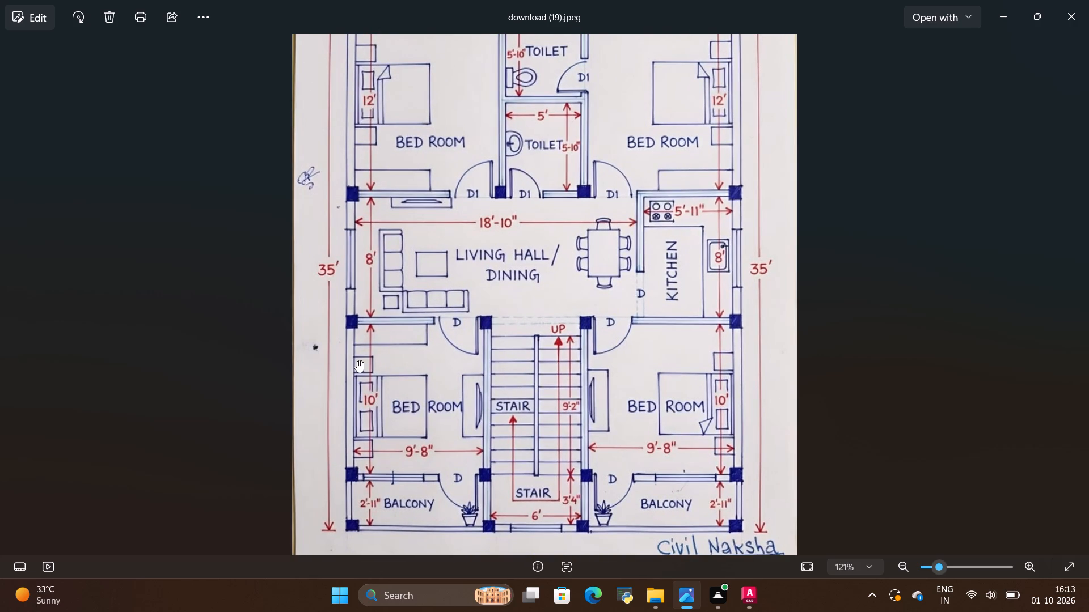
{"action": "scroll", "coordinate": [387, 332], "scroll_direction": "down", "scroll_amount": 1}
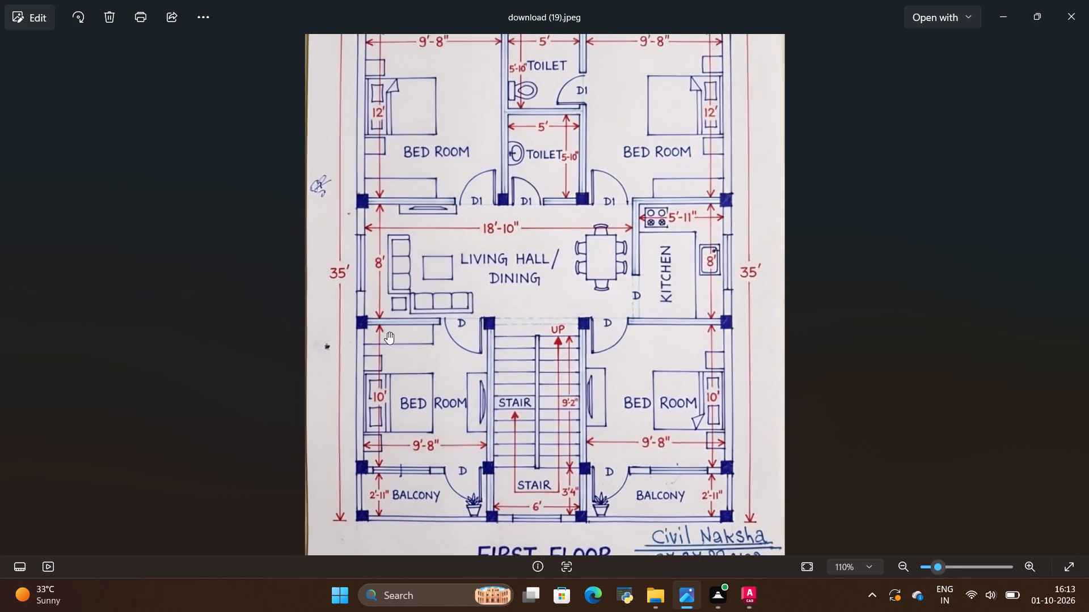
{"action": "scroll", "coordinate": [387, 332], "scroll_direction": "down", "scroll_amount": 1}
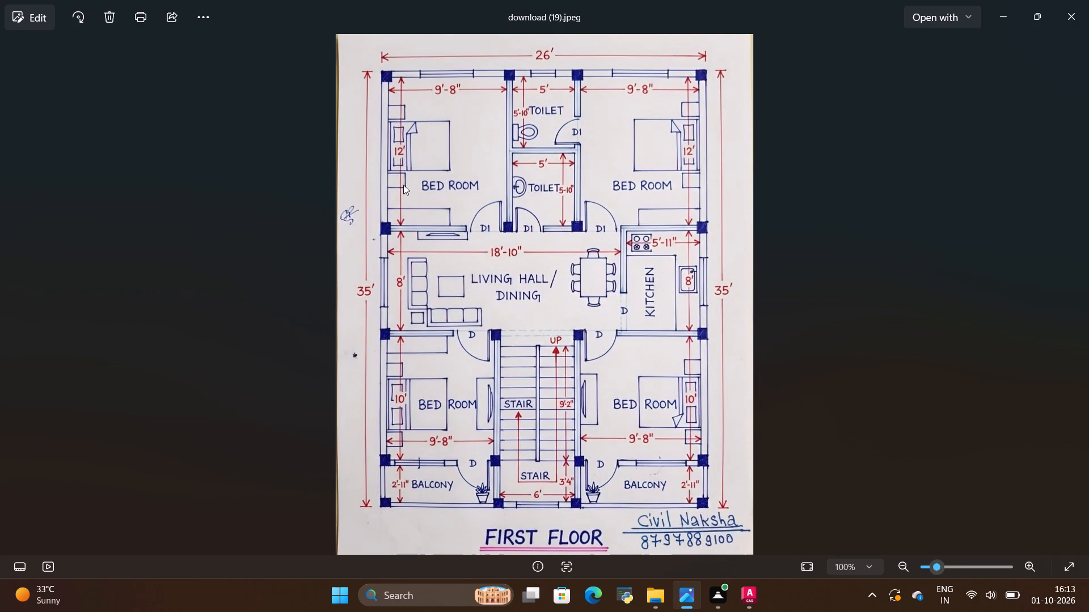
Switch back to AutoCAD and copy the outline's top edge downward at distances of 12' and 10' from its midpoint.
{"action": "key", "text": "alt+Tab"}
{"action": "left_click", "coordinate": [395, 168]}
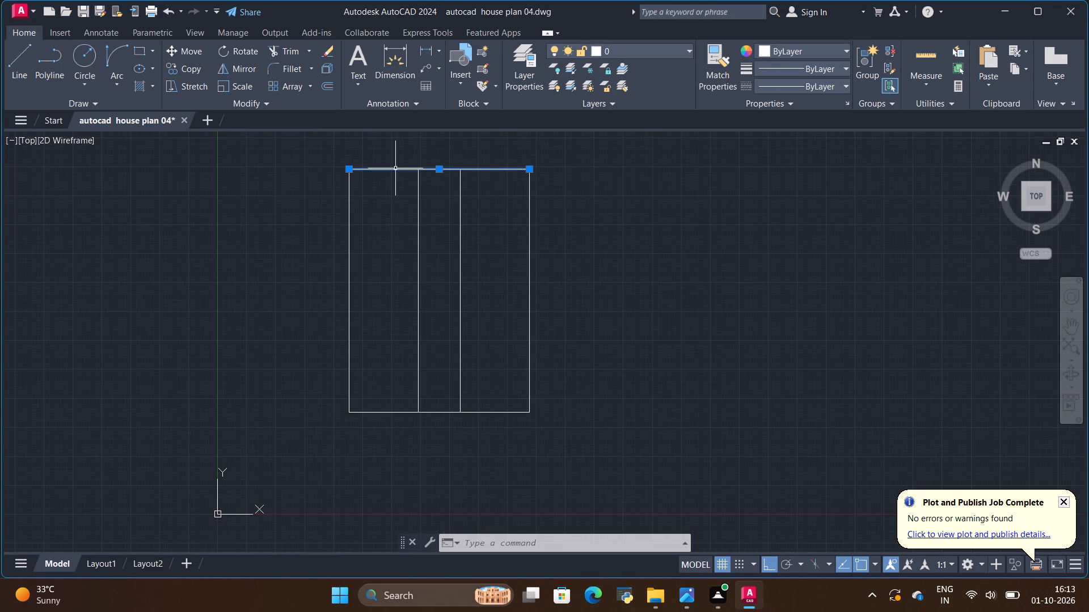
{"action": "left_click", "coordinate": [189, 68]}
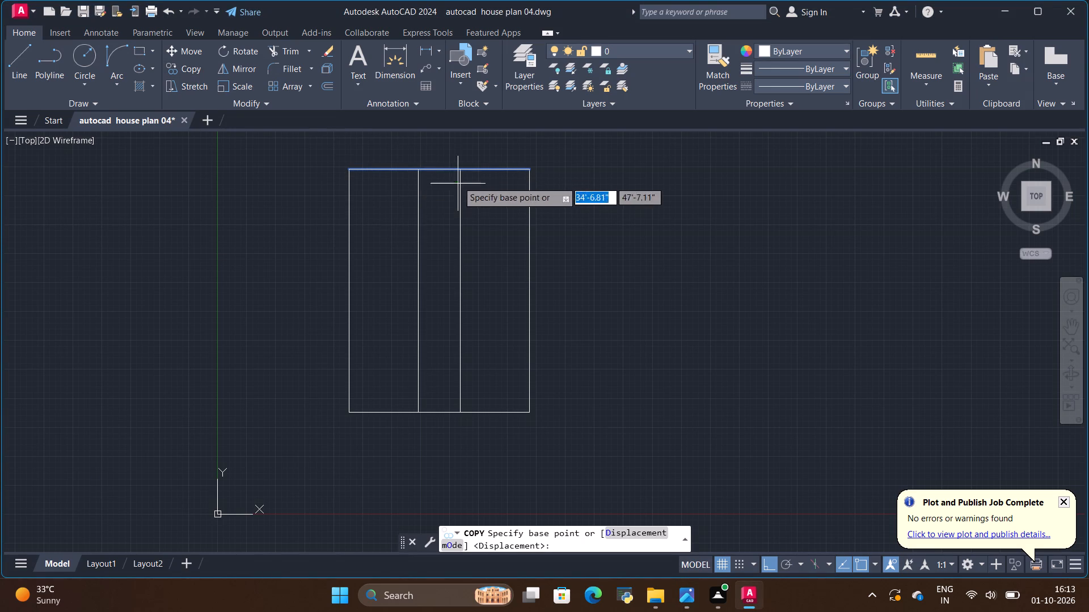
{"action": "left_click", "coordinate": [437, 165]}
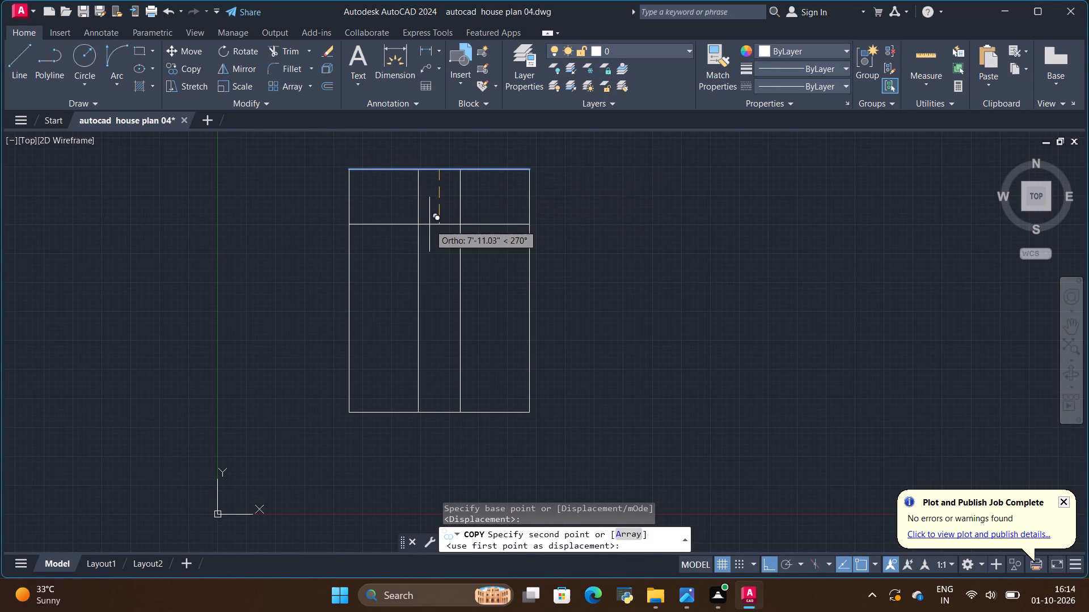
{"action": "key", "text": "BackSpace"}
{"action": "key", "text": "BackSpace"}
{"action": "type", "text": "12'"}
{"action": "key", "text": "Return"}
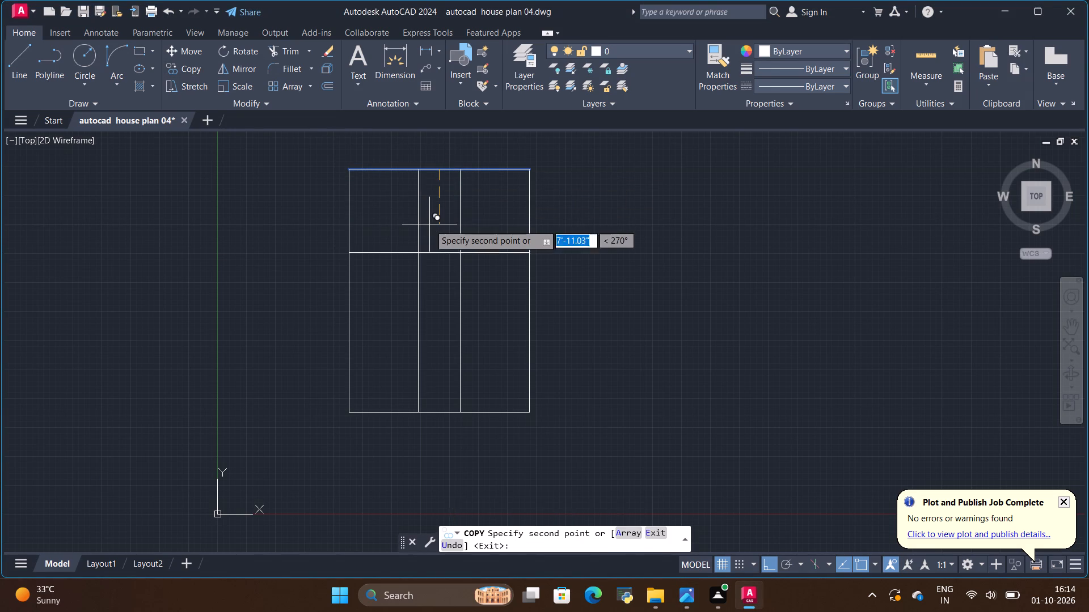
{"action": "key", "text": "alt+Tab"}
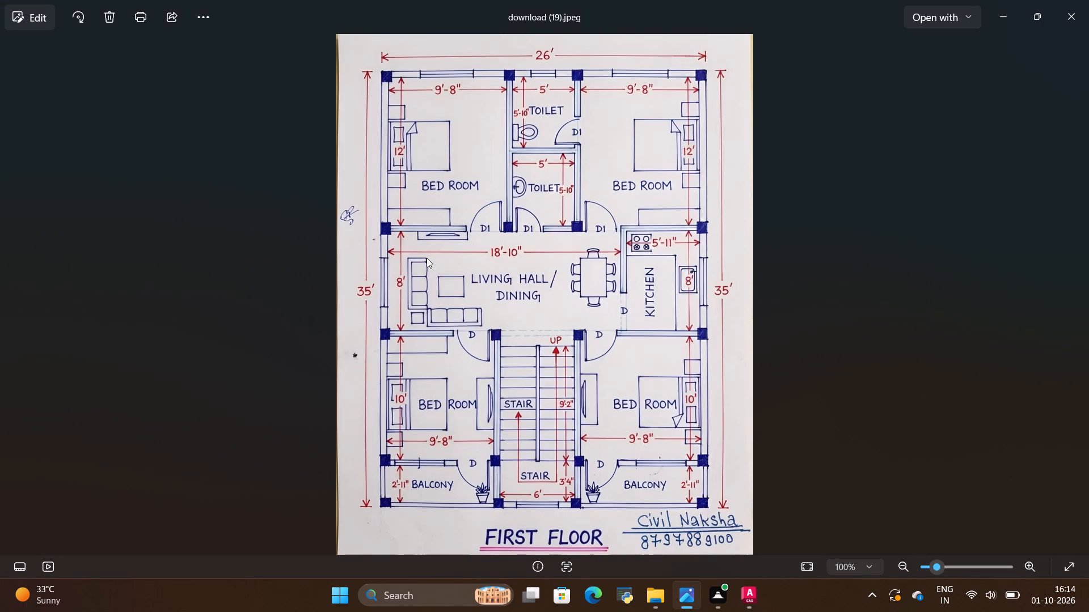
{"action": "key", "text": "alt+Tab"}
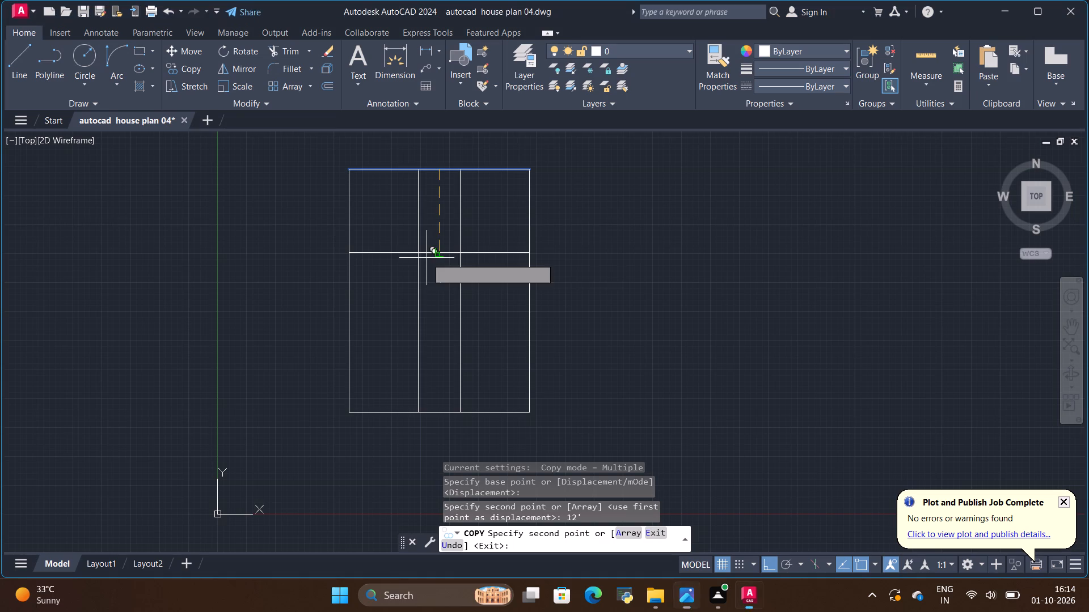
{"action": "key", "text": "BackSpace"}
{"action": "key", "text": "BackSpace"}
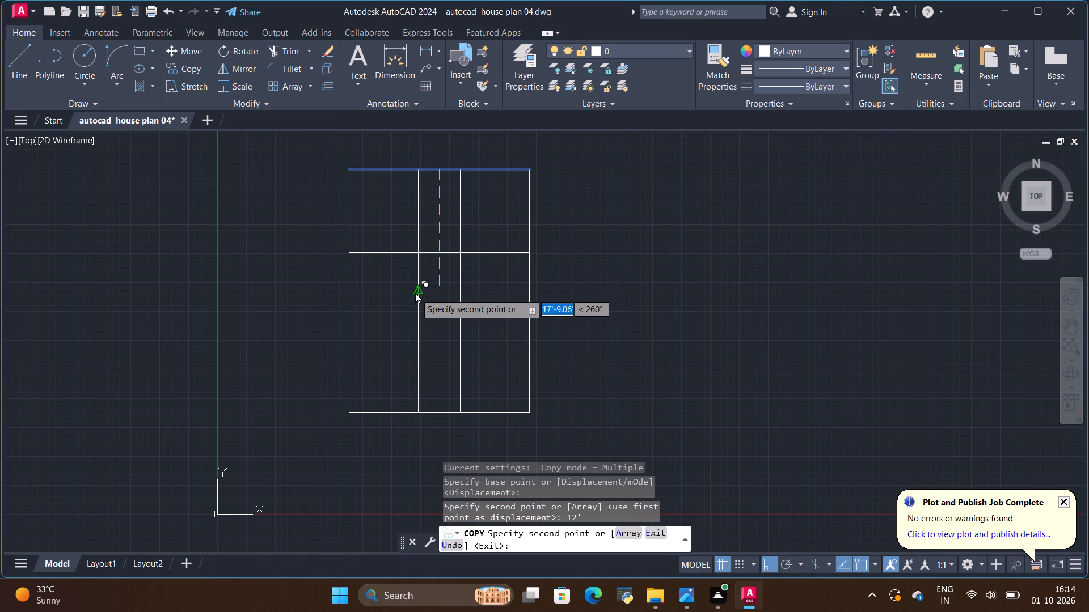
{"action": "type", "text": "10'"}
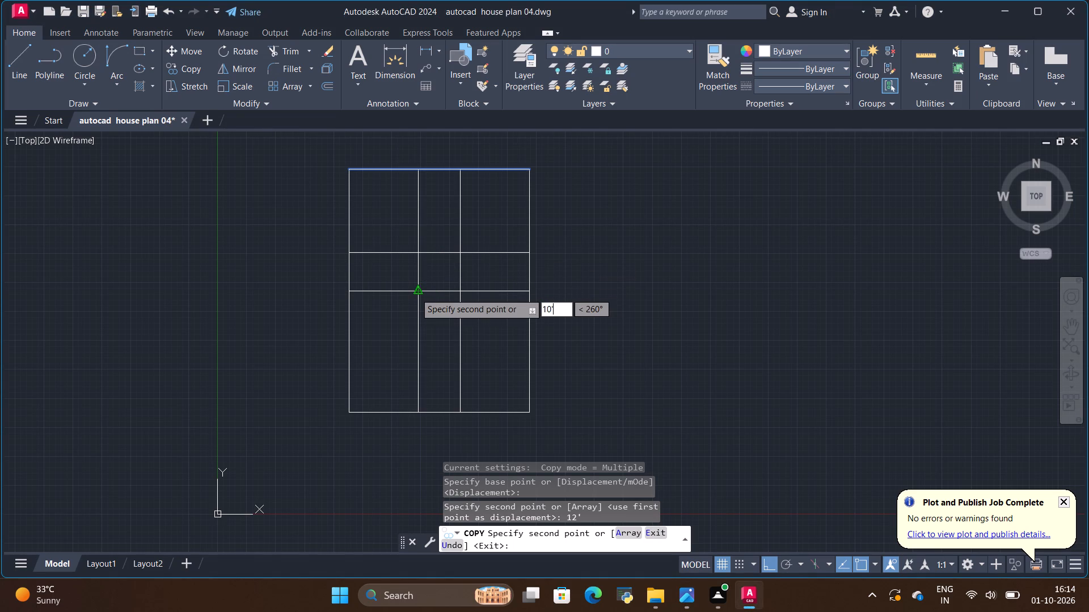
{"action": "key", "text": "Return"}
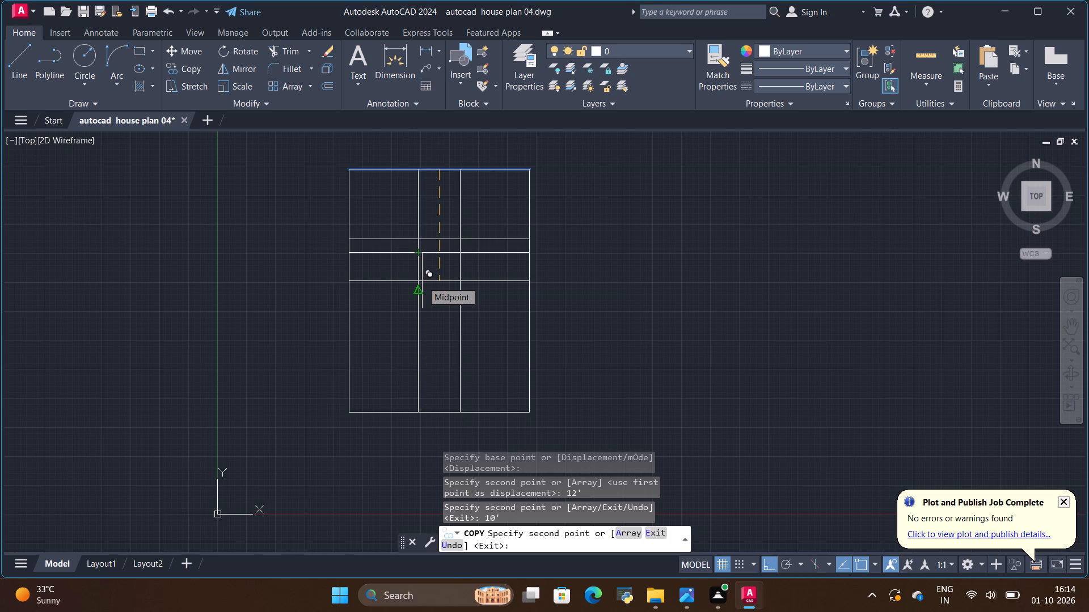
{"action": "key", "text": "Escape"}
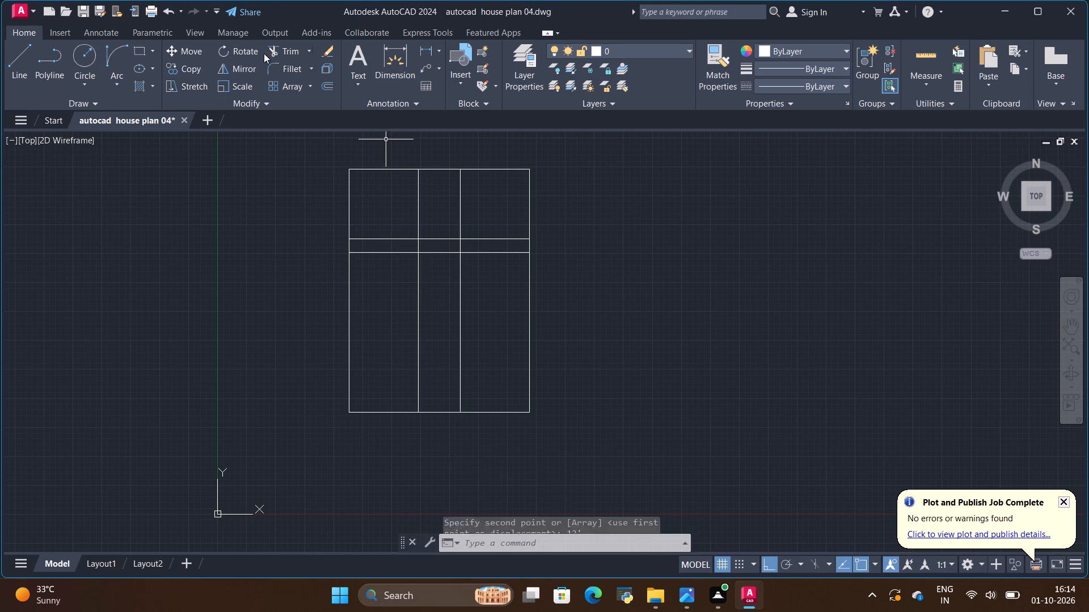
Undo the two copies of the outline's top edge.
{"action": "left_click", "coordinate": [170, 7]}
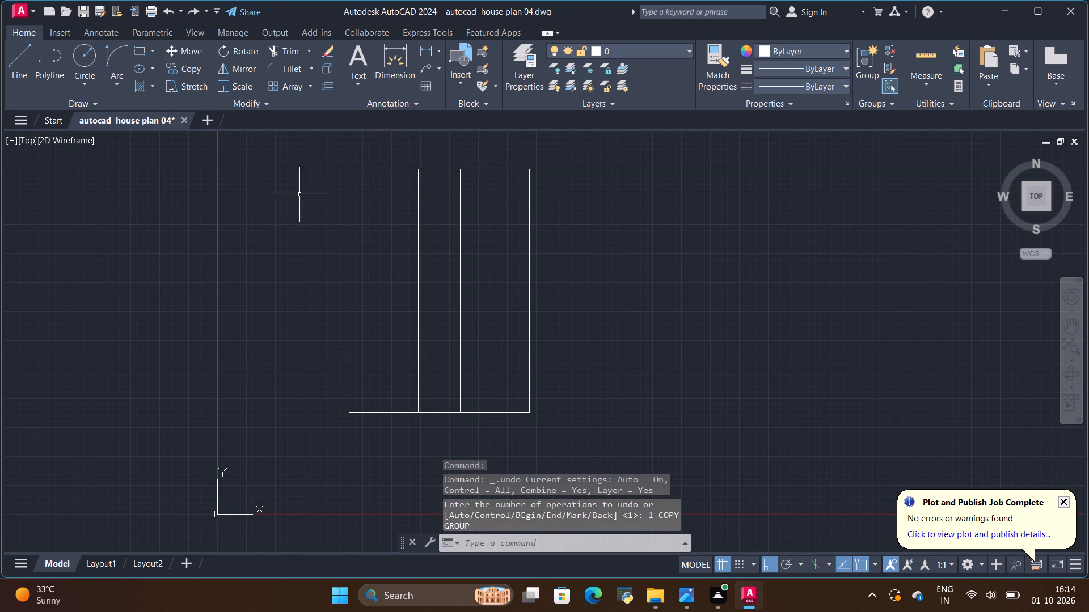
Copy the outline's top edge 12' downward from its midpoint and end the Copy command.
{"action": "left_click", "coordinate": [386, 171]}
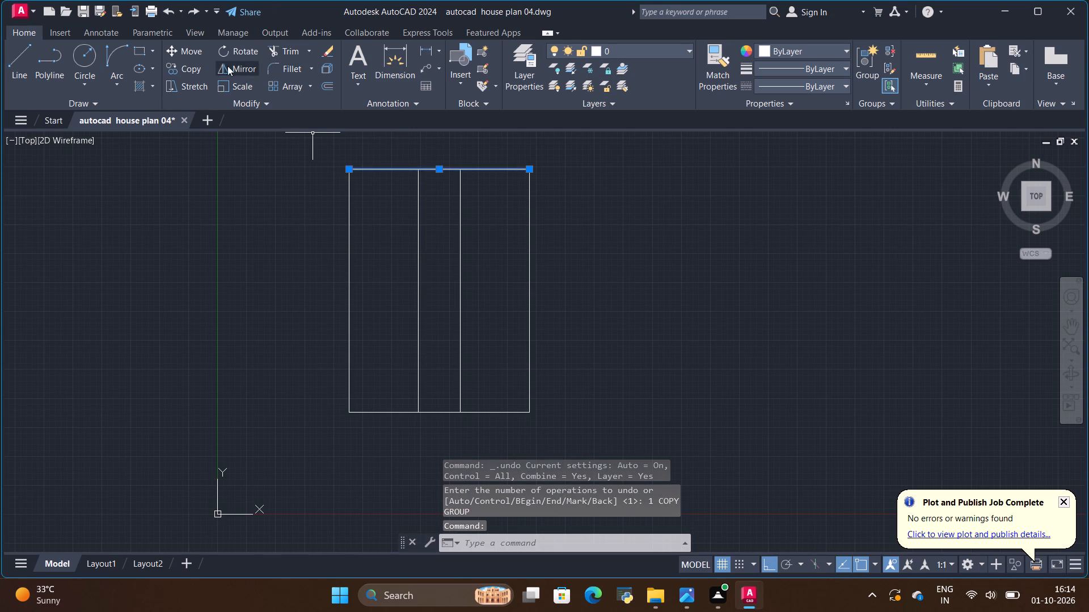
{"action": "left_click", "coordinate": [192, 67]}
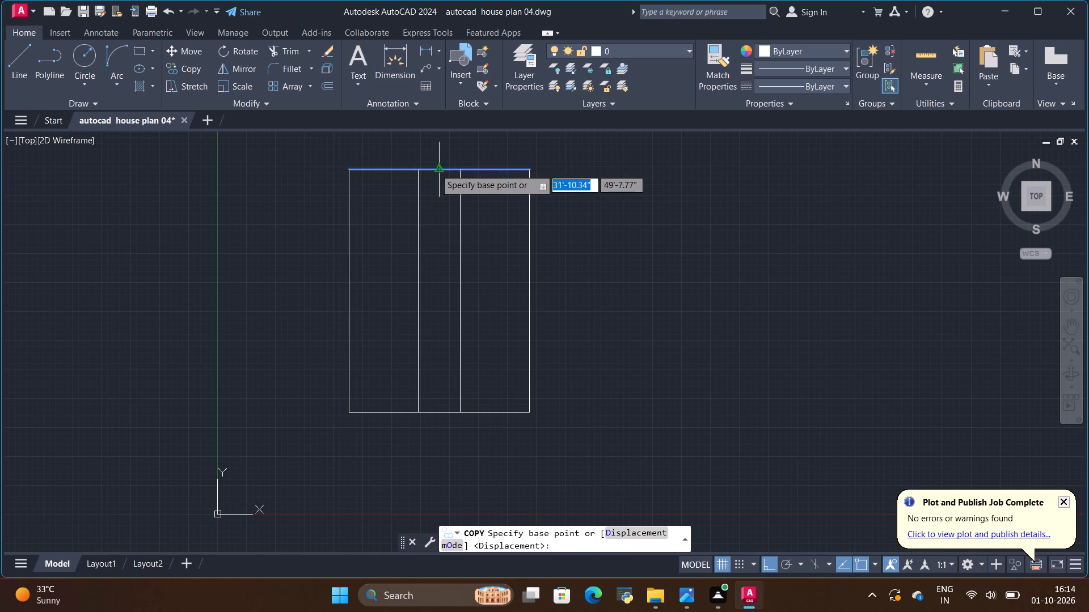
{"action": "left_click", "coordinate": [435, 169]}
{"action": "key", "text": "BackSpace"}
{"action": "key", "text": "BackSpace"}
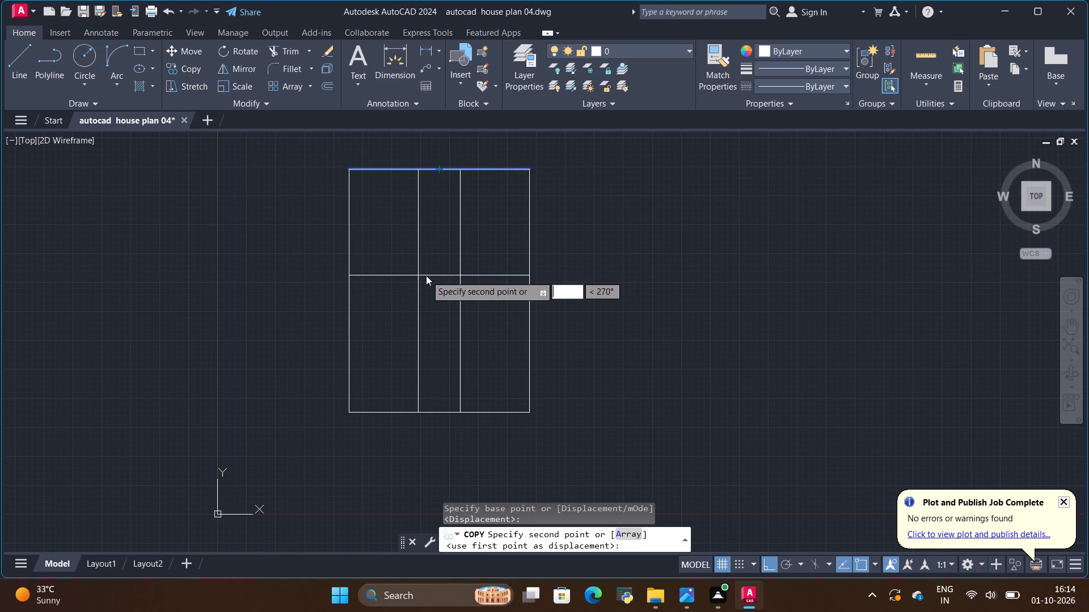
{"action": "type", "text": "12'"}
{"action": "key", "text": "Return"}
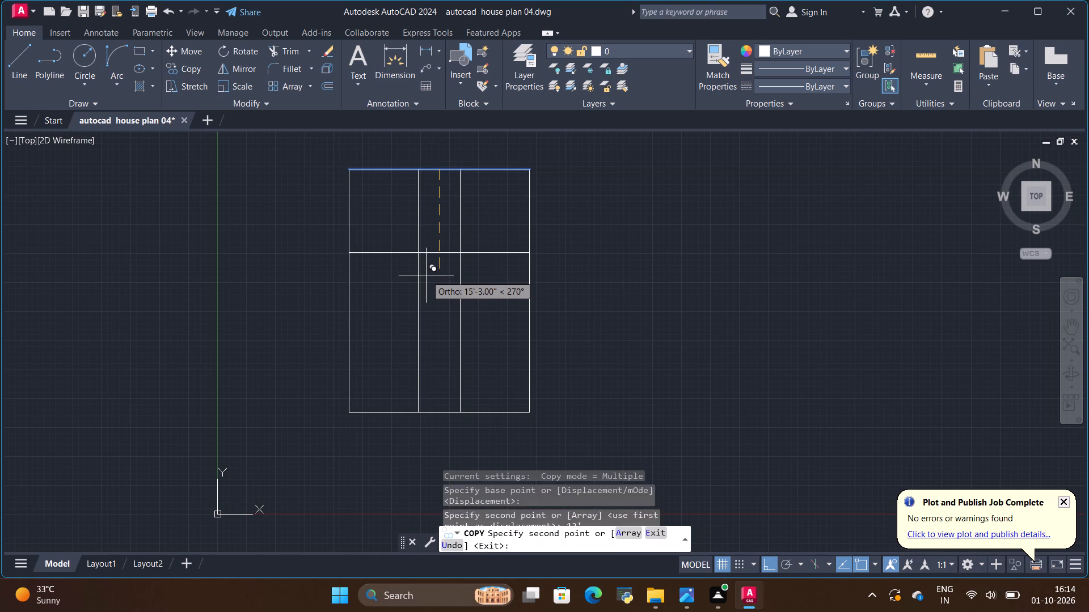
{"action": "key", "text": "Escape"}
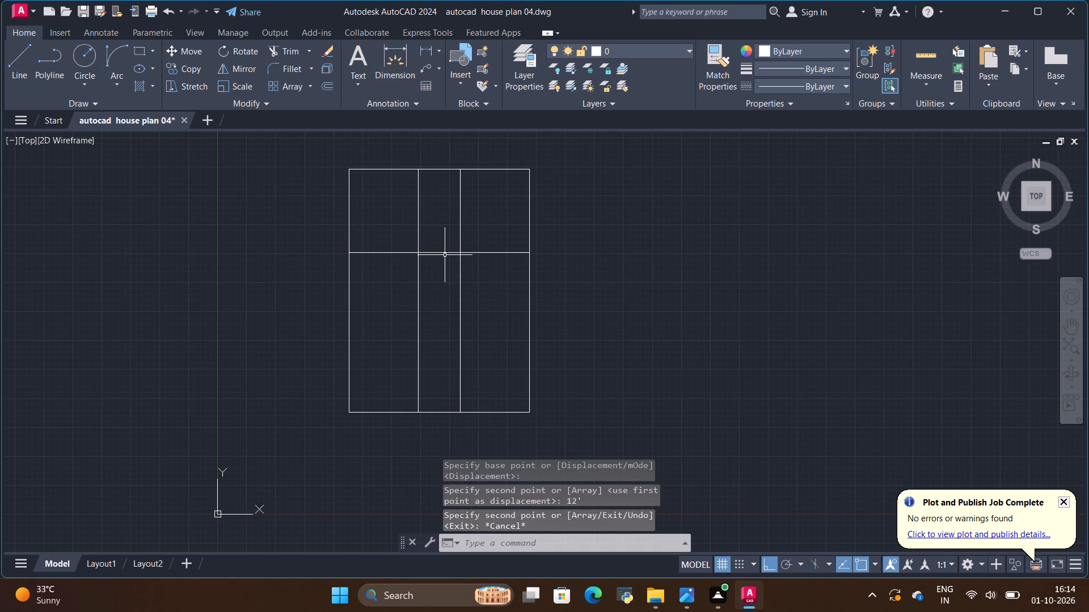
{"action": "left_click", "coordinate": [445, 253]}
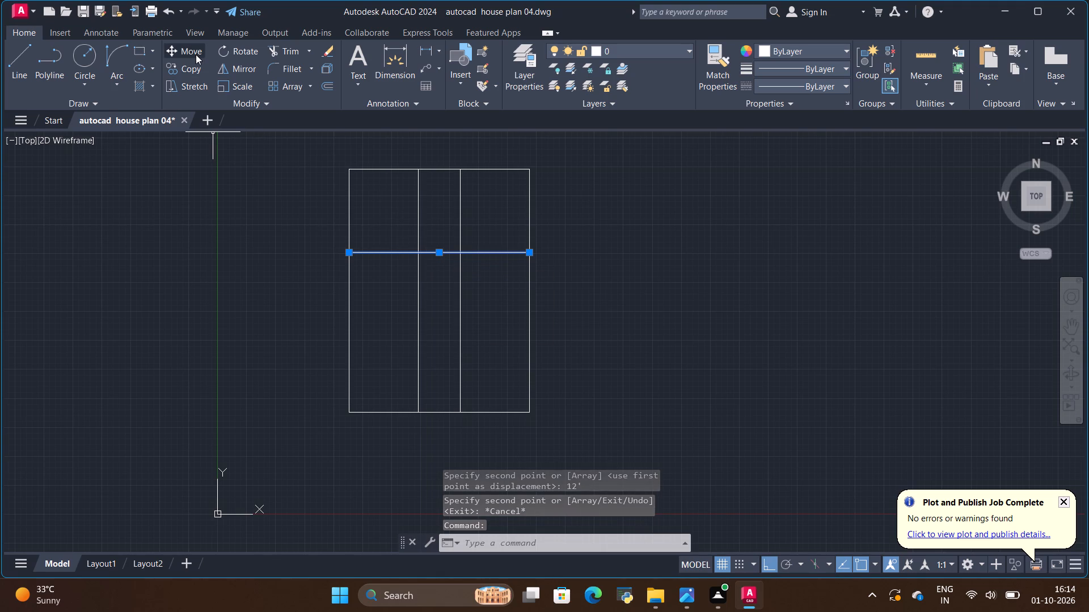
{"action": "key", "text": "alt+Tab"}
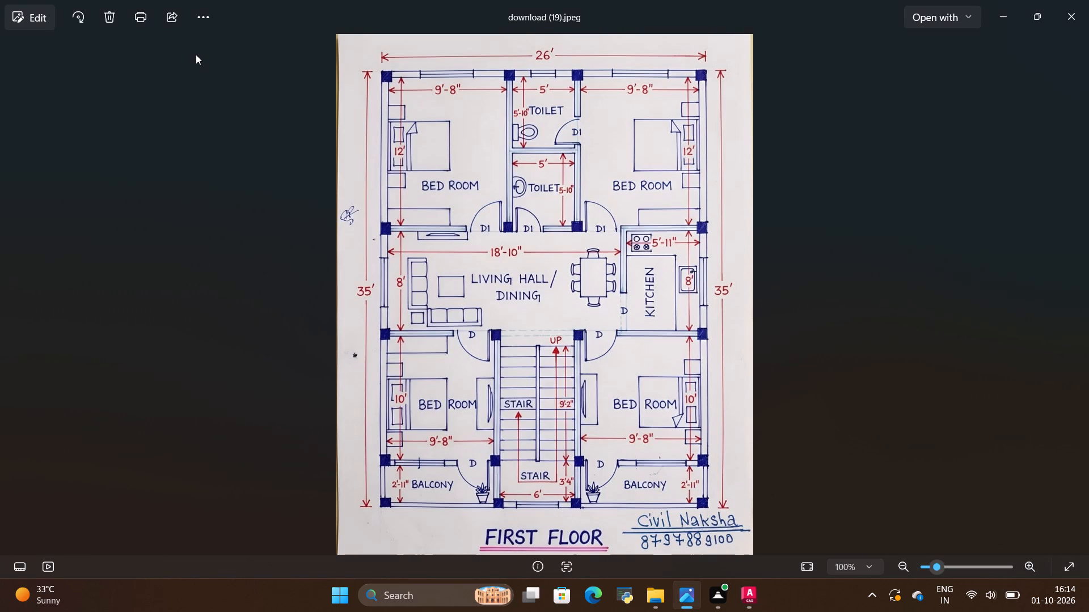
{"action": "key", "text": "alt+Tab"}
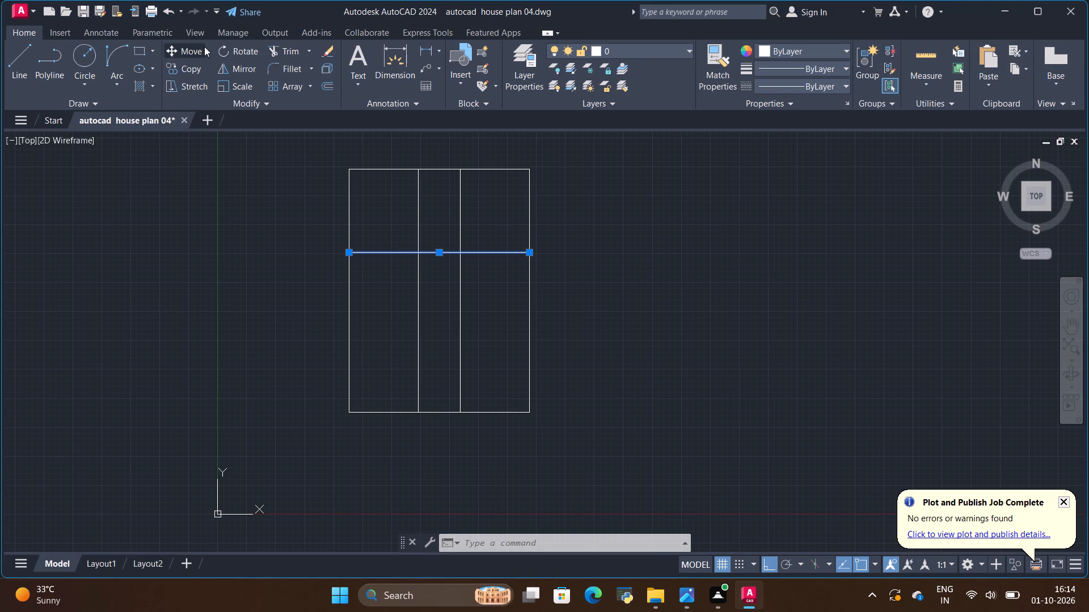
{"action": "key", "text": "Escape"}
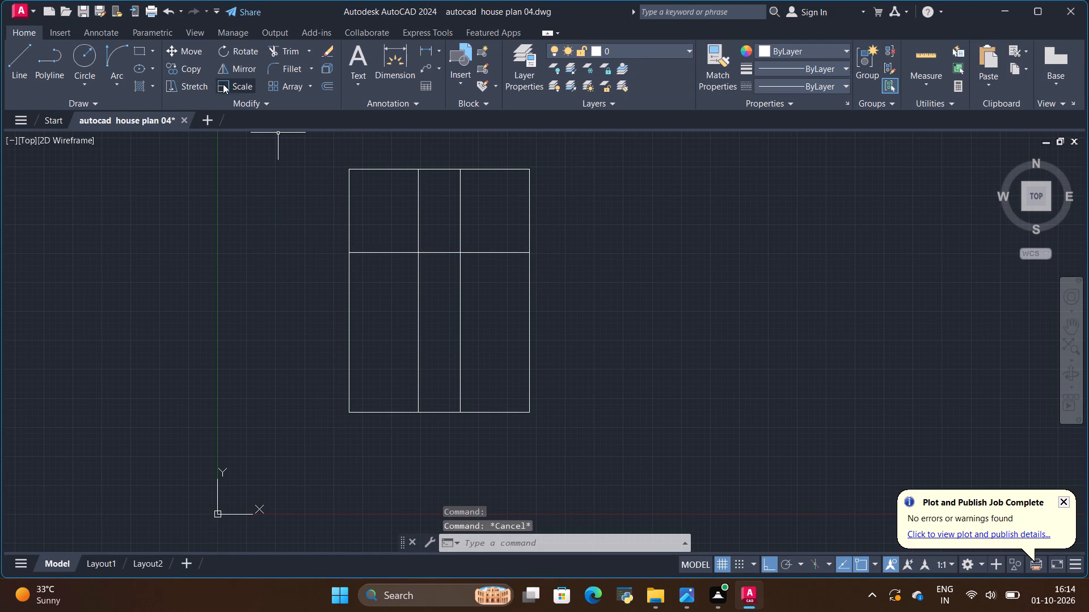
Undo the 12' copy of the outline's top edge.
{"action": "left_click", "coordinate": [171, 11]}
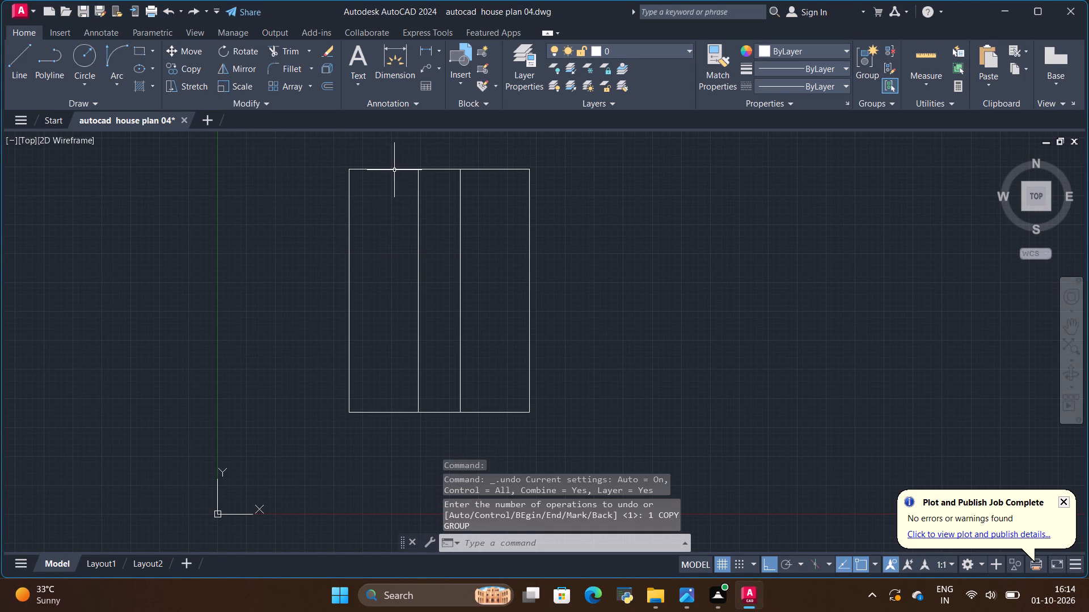
Copy the outline's top edge downward from its midpoint at distances of 12' and 22'.
{"action": "left_click", "coordinate": [394, 171]}
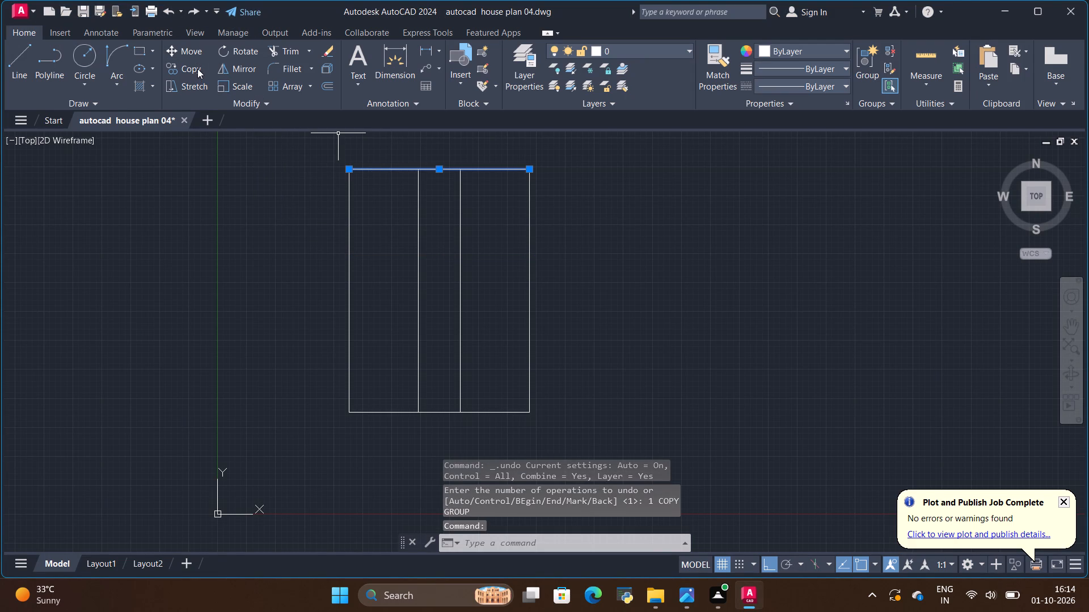
{"action": "left_click", "coordinate": [195, 69]}
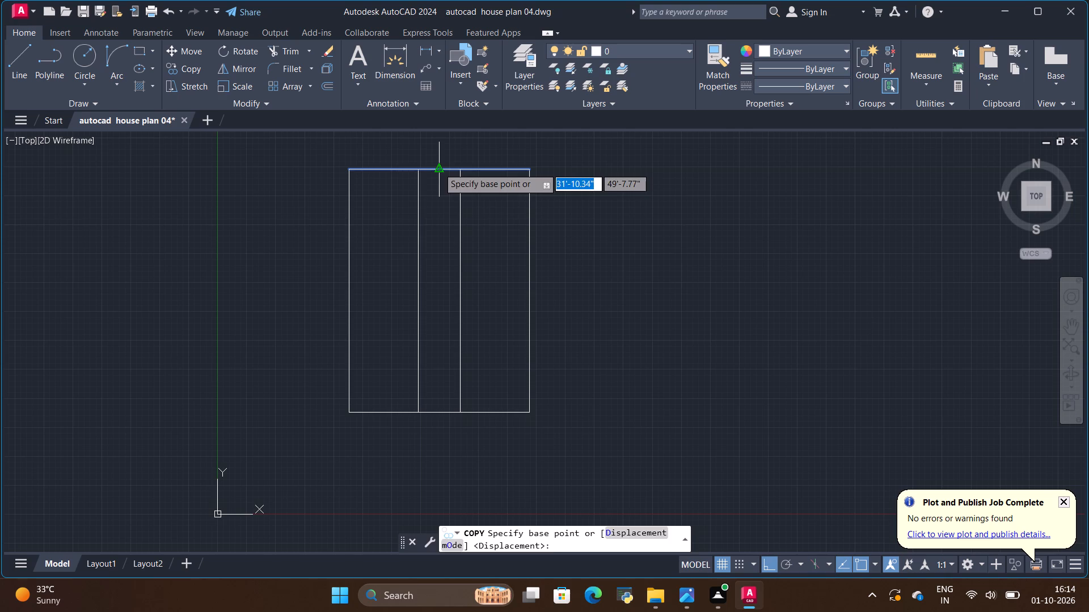
{"action": "left_click", "coordinate": [438, 167]}
{"action": "key", "text": "BackSpace"}
{"action": "key", "text": "BackSpace"}
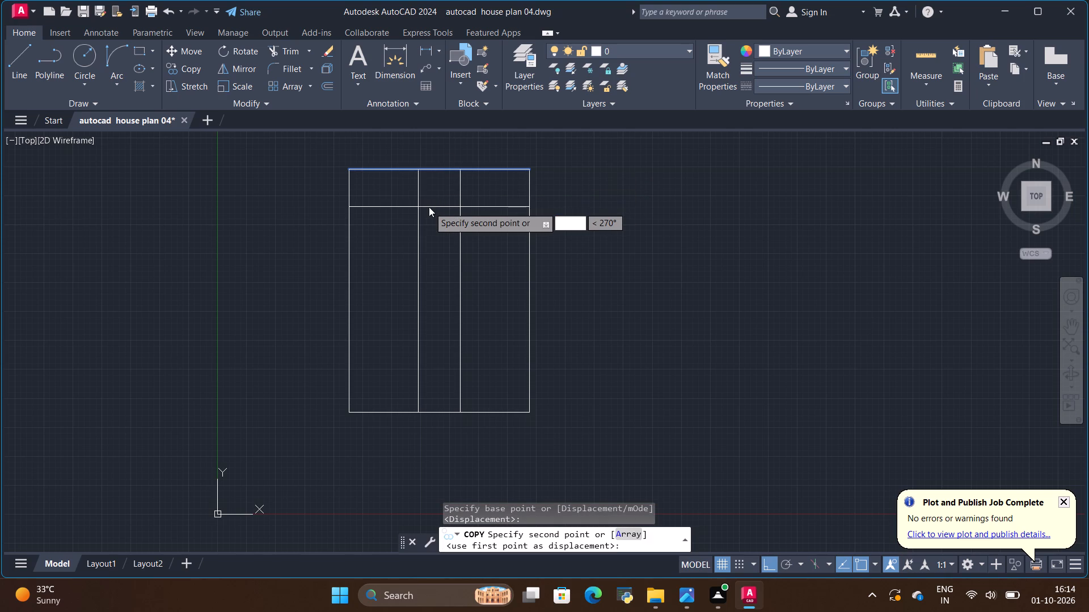
{"action": "type", "text": "12'"}
{"action": "key", "text": "Return"}
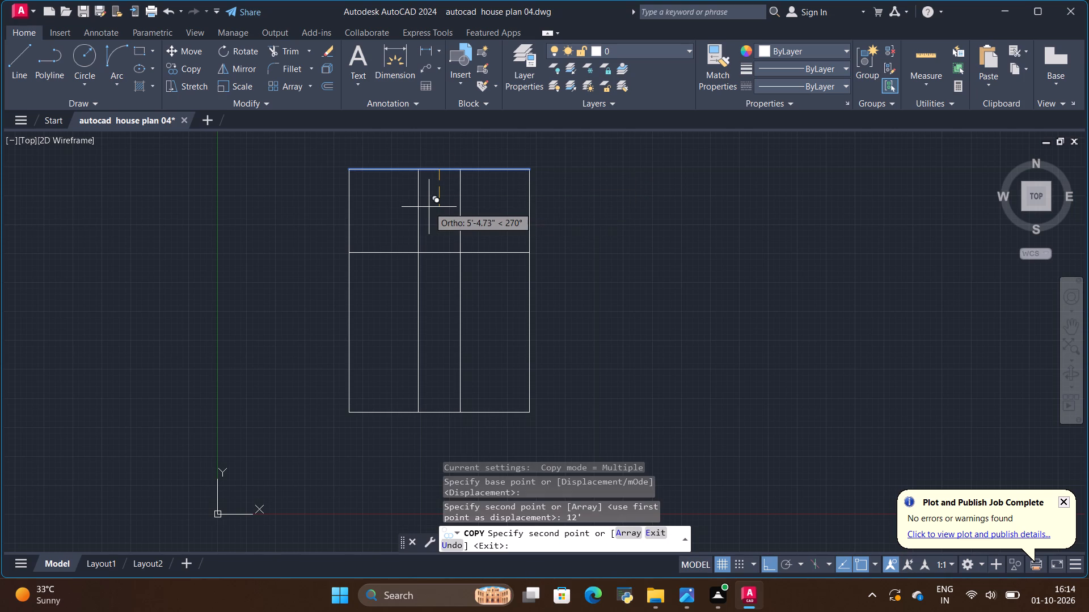
{"action": "key", "text": "BackSpace"}
{"action": "key", "text": "BackSpace"}
{"action": "type", "text": "22'"}
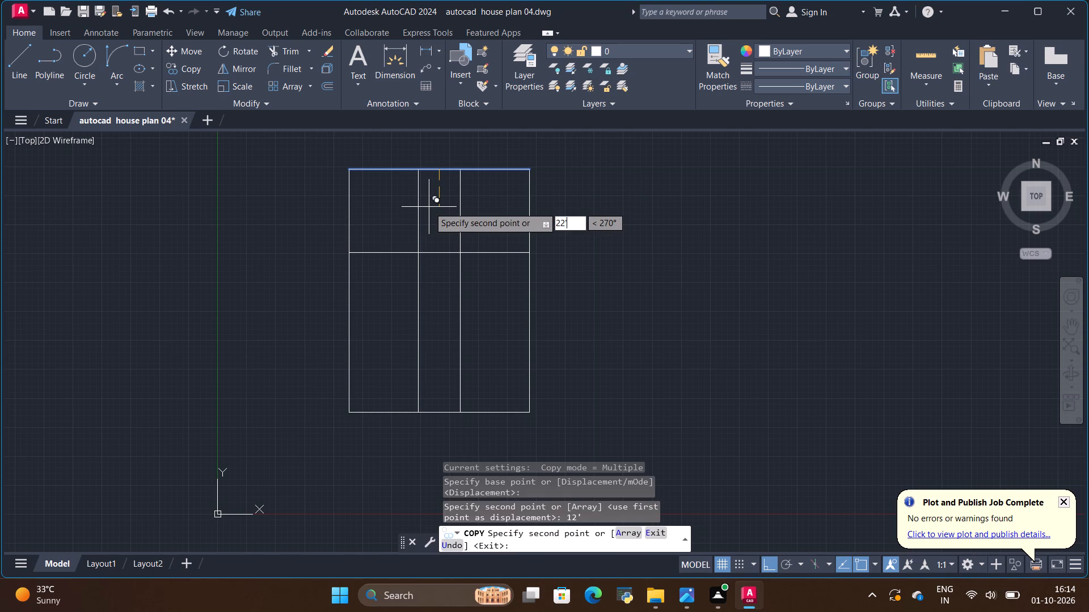
{"action": "key", "text": "Return"}
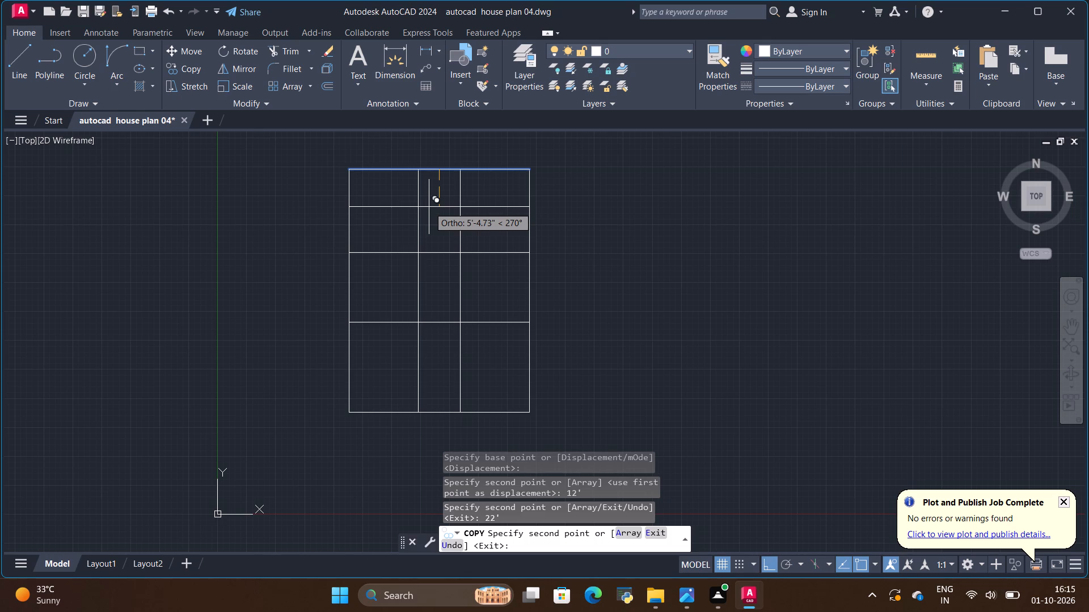
Copy the lower interior horizontal line 10' downward from its midpoint to mark the bedroom and balcony division.
{"action": "key", "text": "Escape"}
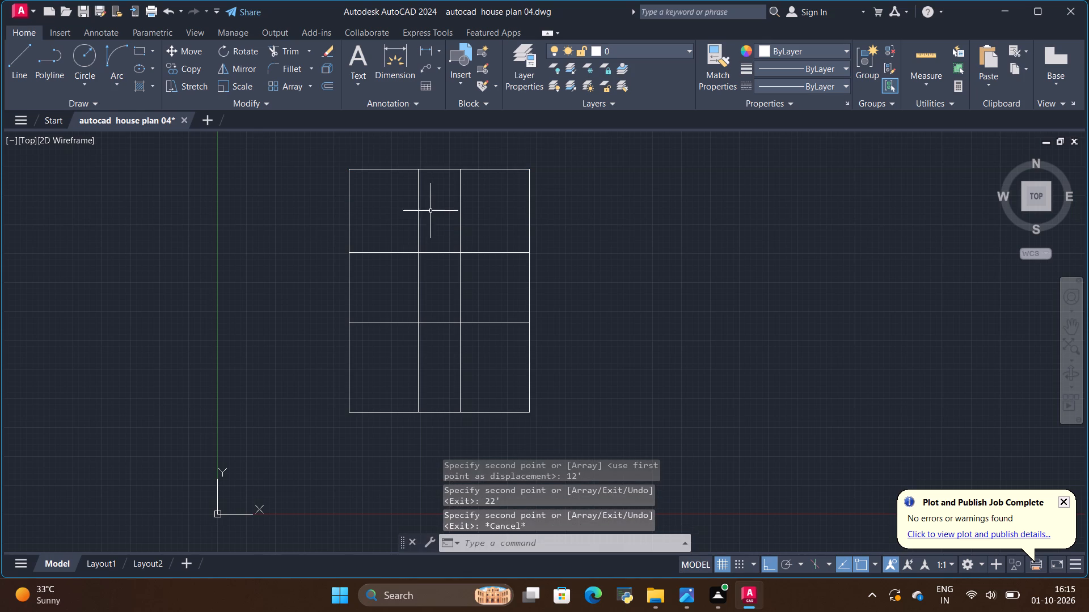
{"action": "left_click", "coordinate": [400, 321]}
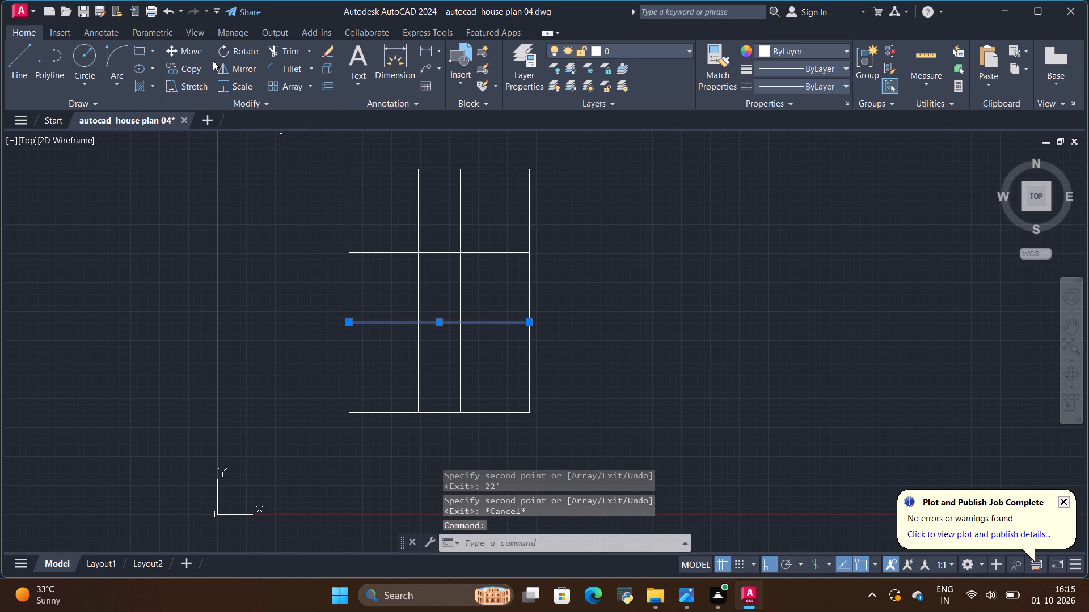
{"action": "left_click", "coordinate": [194, 70]}
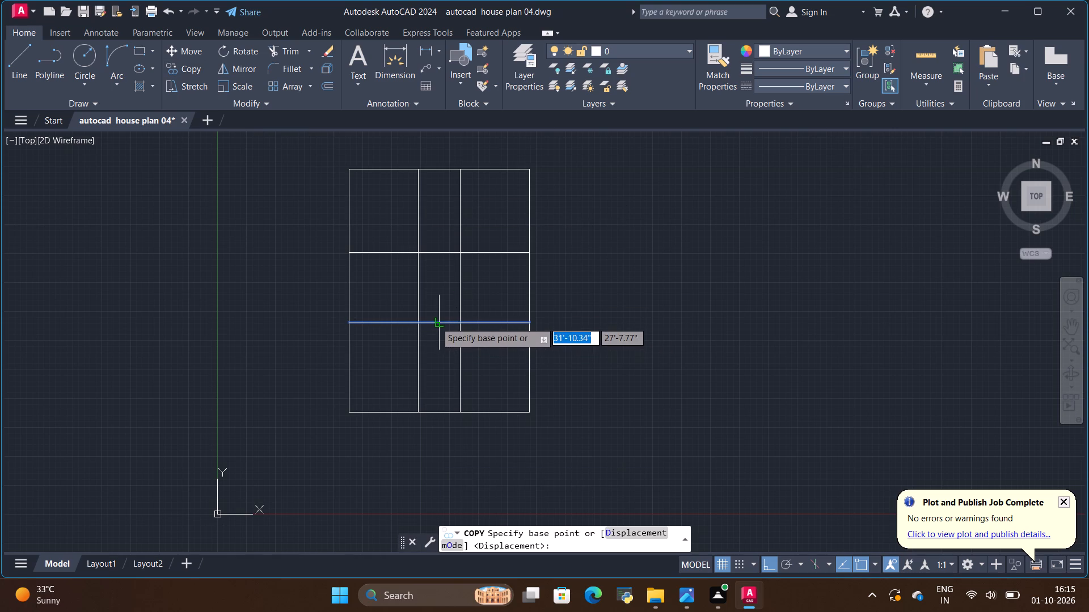
{"action": "left_click_drag", "start_coordinate": [436, 322], "coordinate": [434, 330]}
{"action": "key", "text": "BackSpace"}
{"action": "key", "text": "BackSpace"}
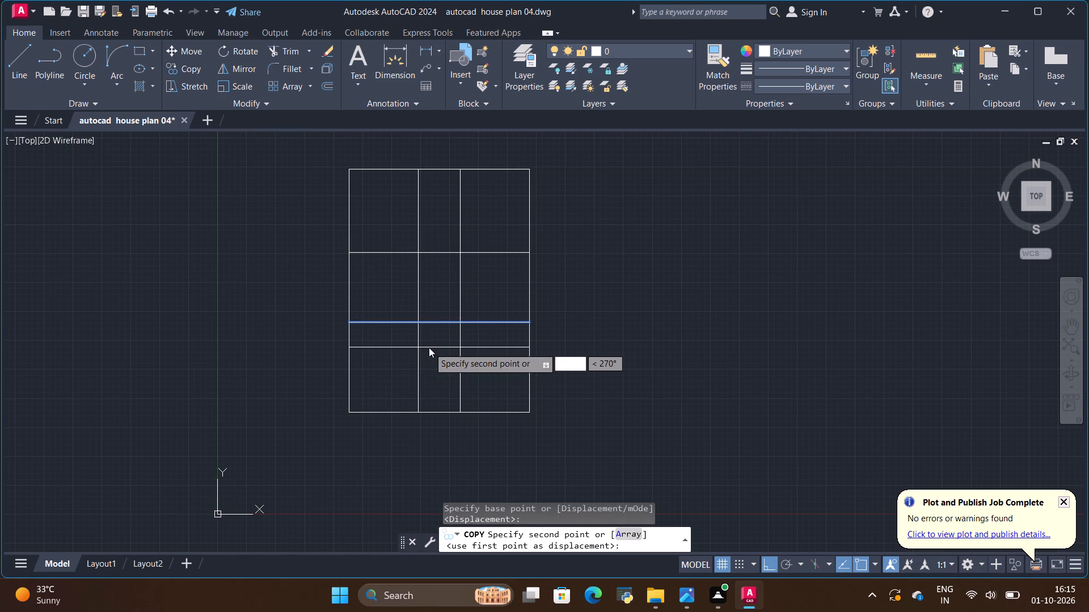
{"action": "type", "text": "10'"}
{"action": "key", "text": "Return"}
{"action": "key", "text": "Escape"}
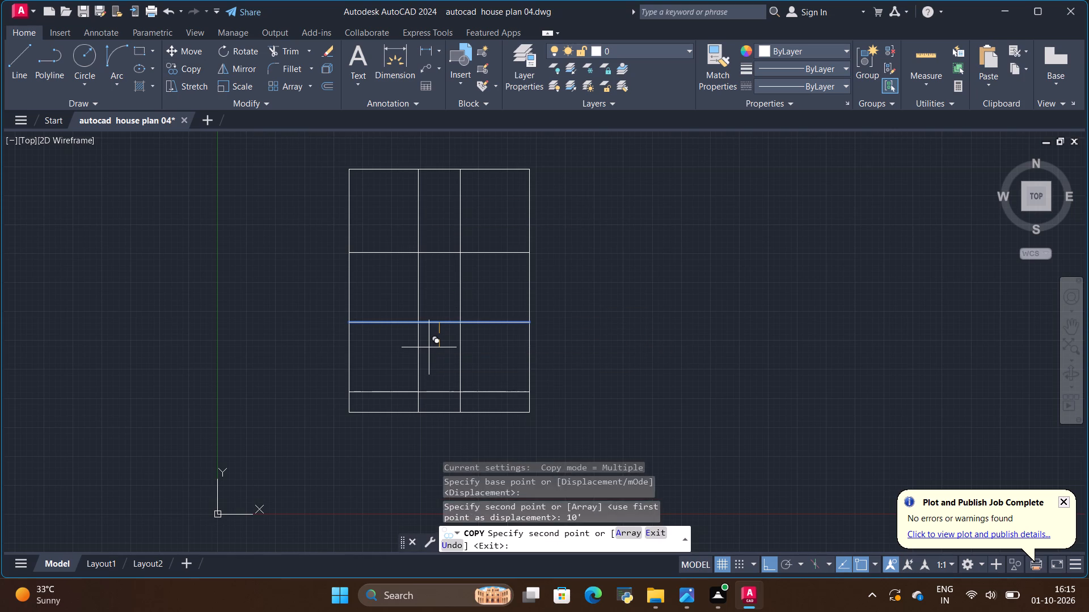
Compare with the reference drawing and move the lowest interior horizontal line 1' upward from its midpoint.
{"action": "scroll", "coordinate": [404, 445], "scroll_direction": "up", "scroll_amount": 1}
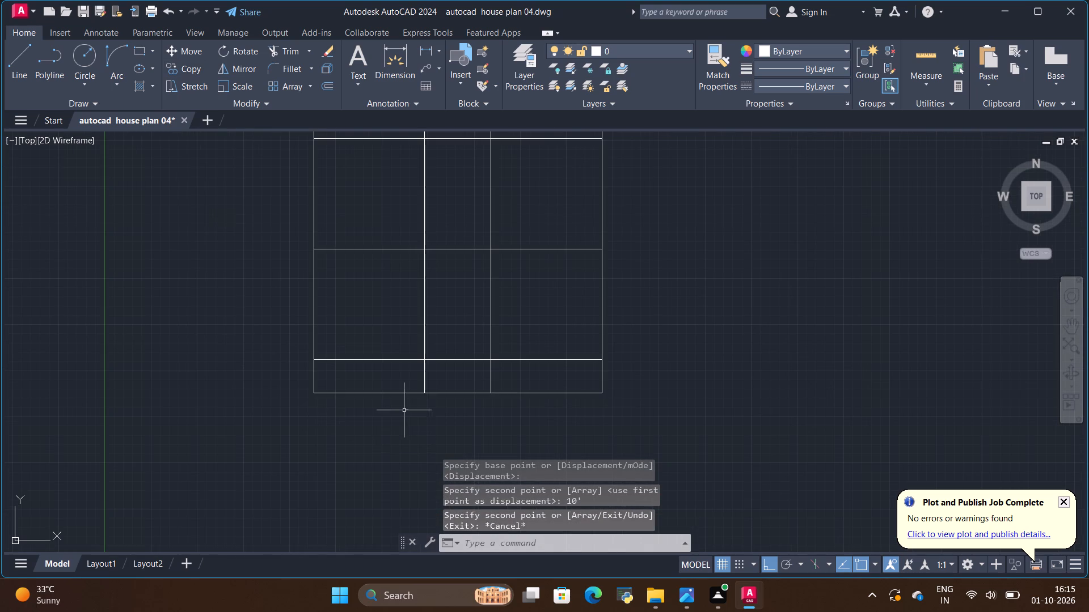
{"action": "key", "text": "alt+Tab"}
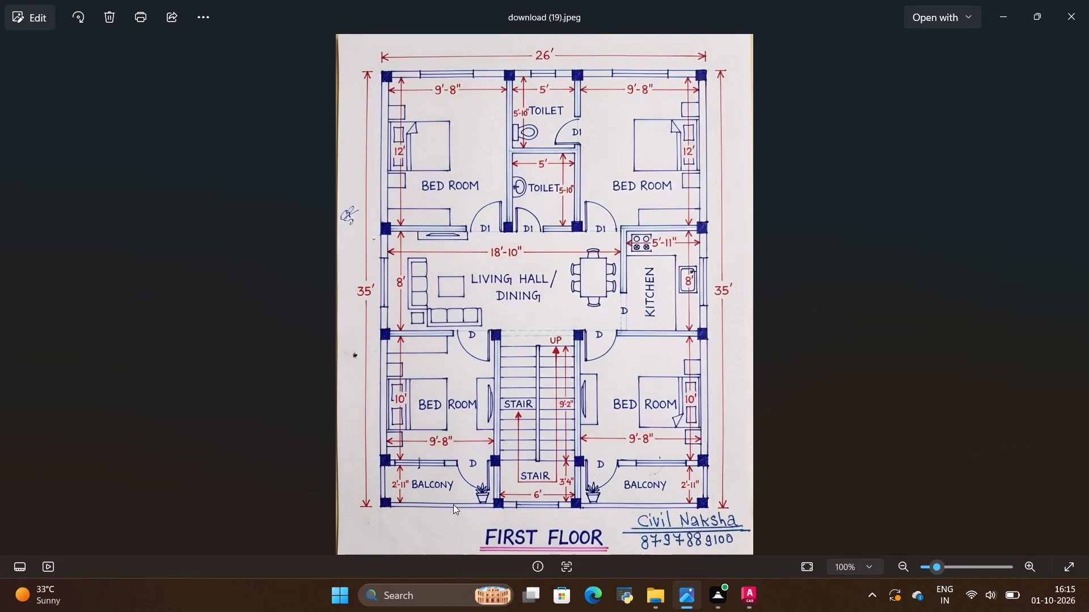
{"action": "key", "text": "alt+Tab"}
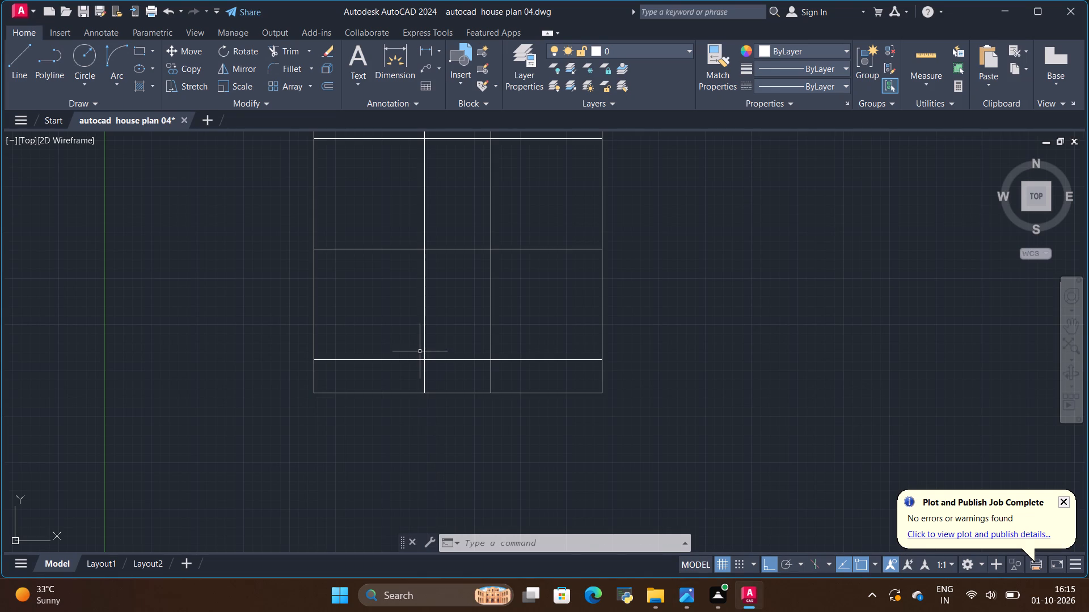
{"action": "key", "text": "alt+Tab"}
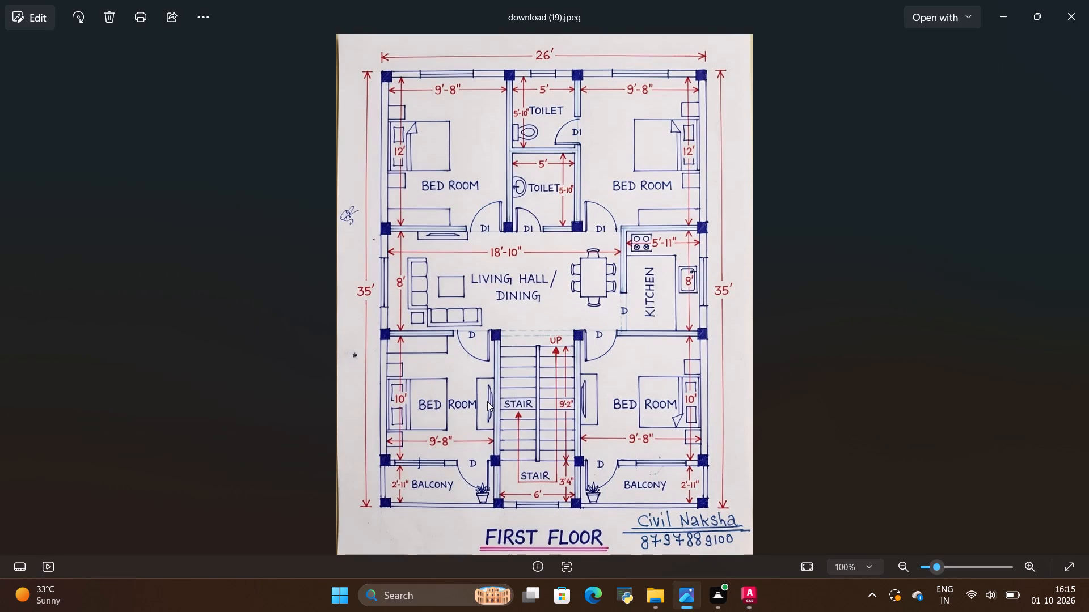
{"action": "key", "text": "alt+Tab"}
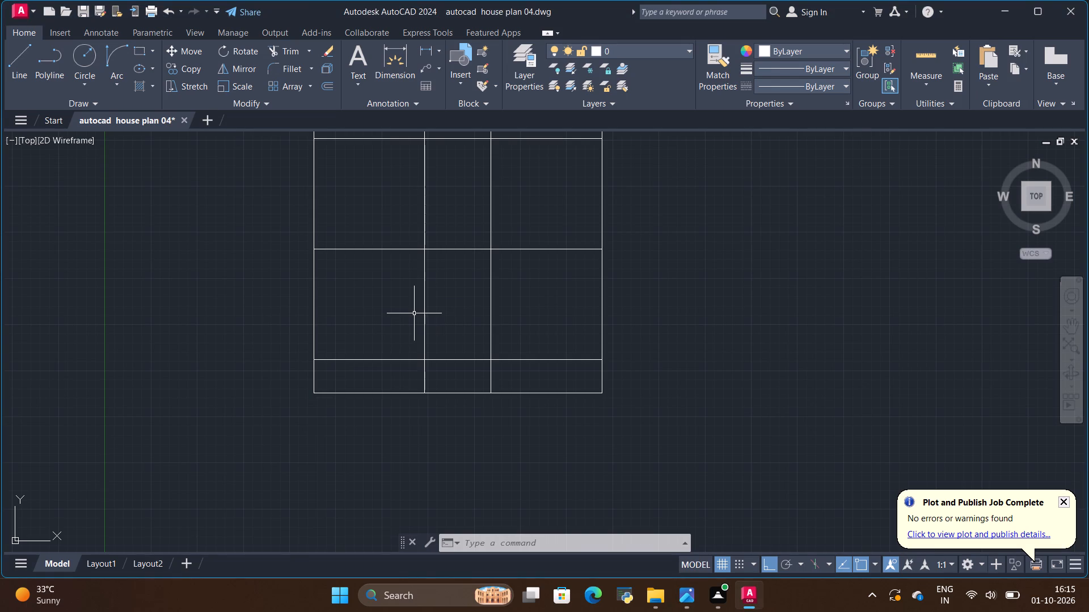
{"action": "left_click", "coordinate": [403, 360]}
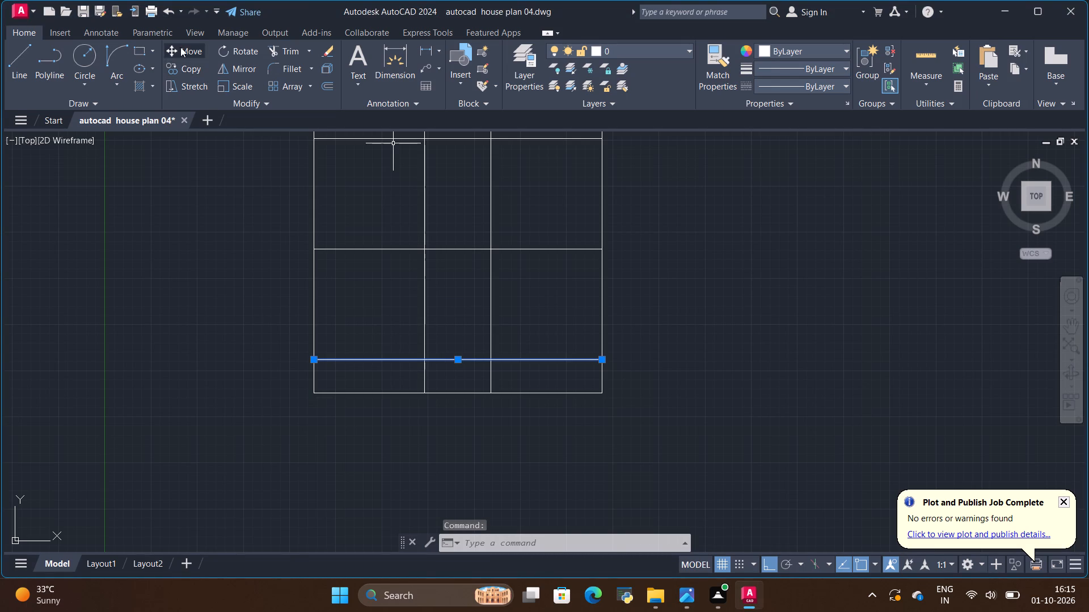
{"action": "left_click", "coordinate": [180, 47]}
{"action": "left_click", "coordinate": [460, 358]}
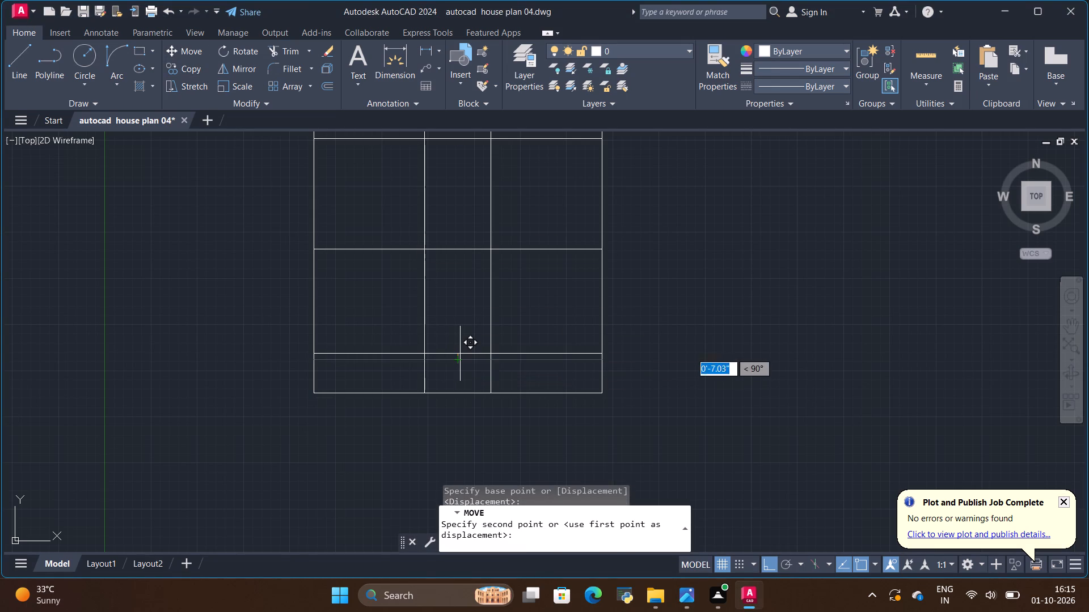
{"action": "key", "text": "BackSpace"}
{"action": "key", "text": "BackSpace"}
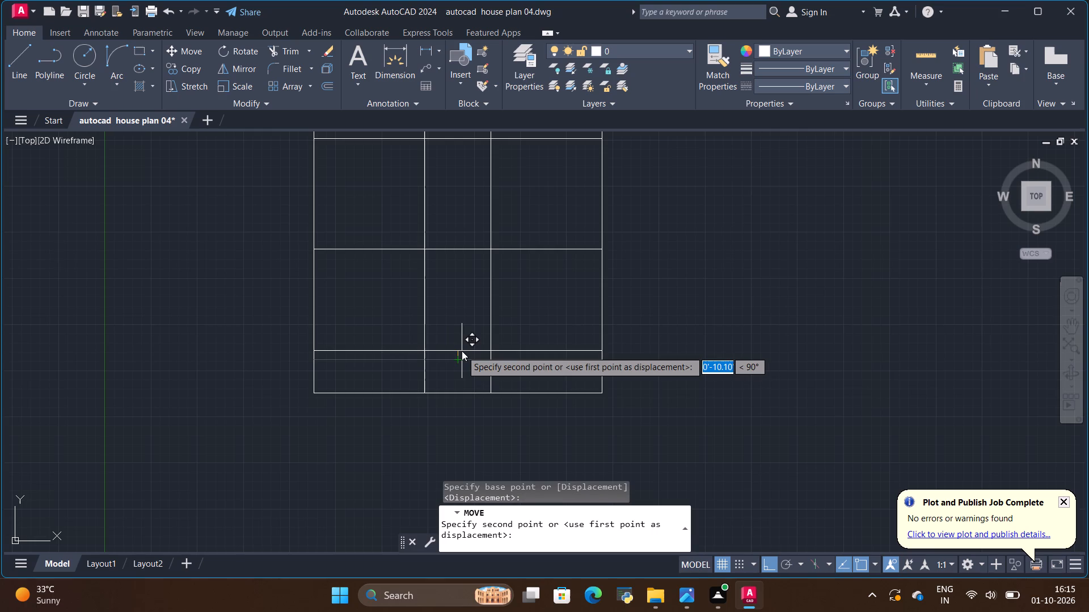
{"action": "key", "text": "1"}
{"action": "key", "text": "apostrophe"}
{"action": "key", "text": "Return"}
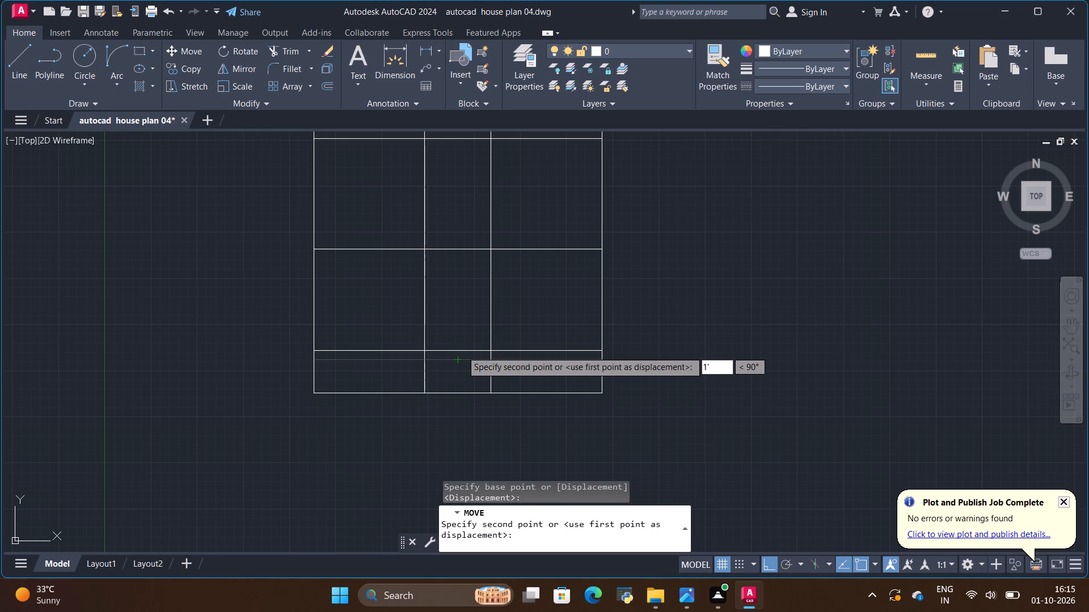
{"action": "key", "text": "Escape"}
Check the grid of room lines against the hand-drawn reference, examining the toilet layout and dimensions.
{"action": "scroll", "coordinate": [491, 358], "scroll_direction": "down", "scroll_amount": 1}
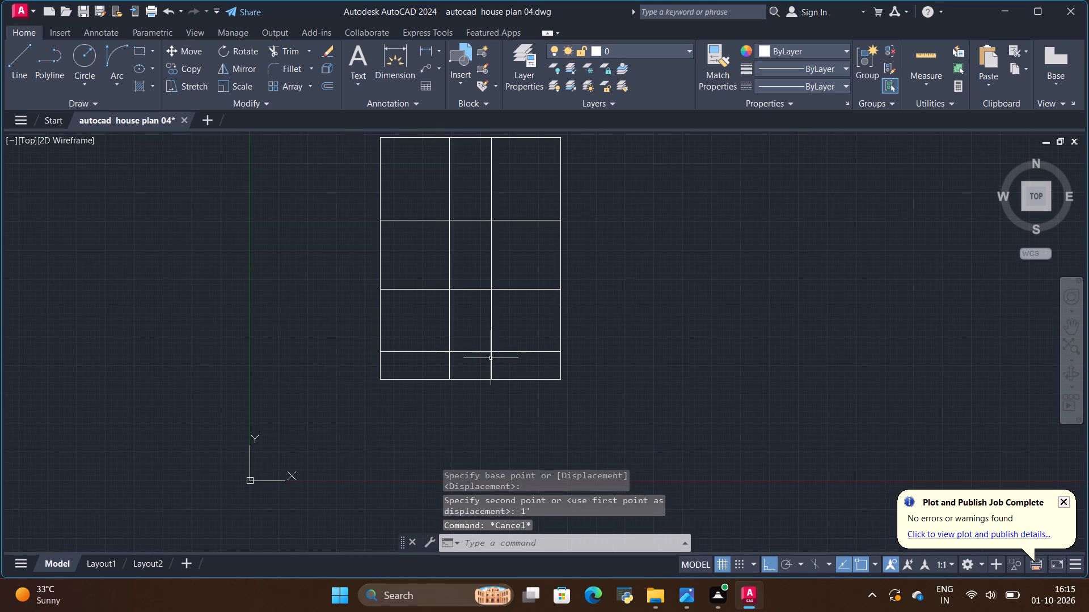
{"action": "scroll", "coordinate": [472, 311], "scroll_direction": "up", "scroll_amount": 1}
{"action": "scroll", "coordinate": [471, 309], "scroll_direction": "down", "scroll_amount": 1}
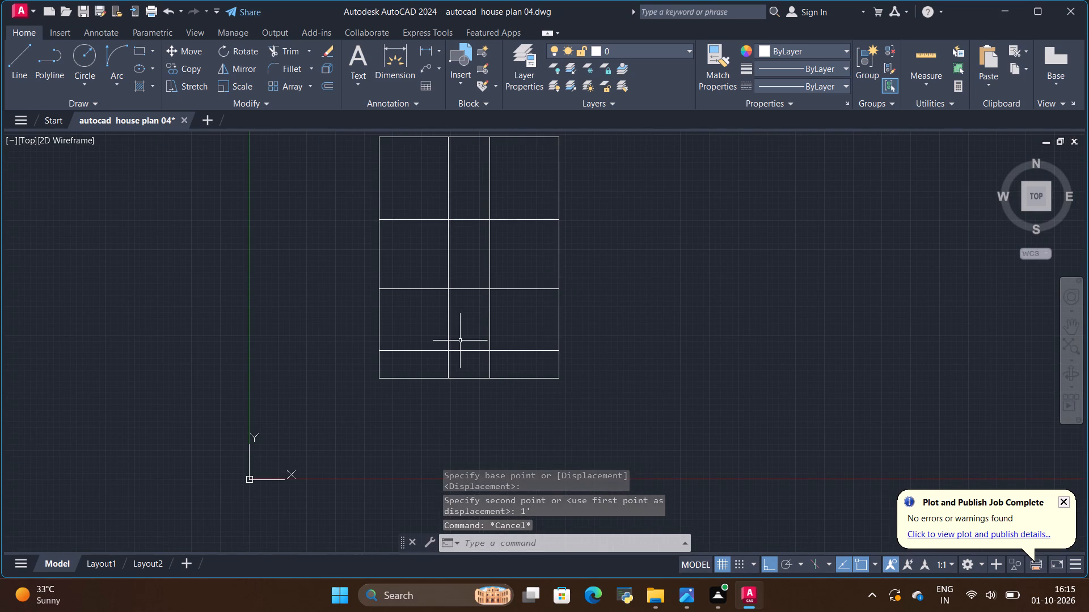
{"action": "key", "text": "alt+Tab"}
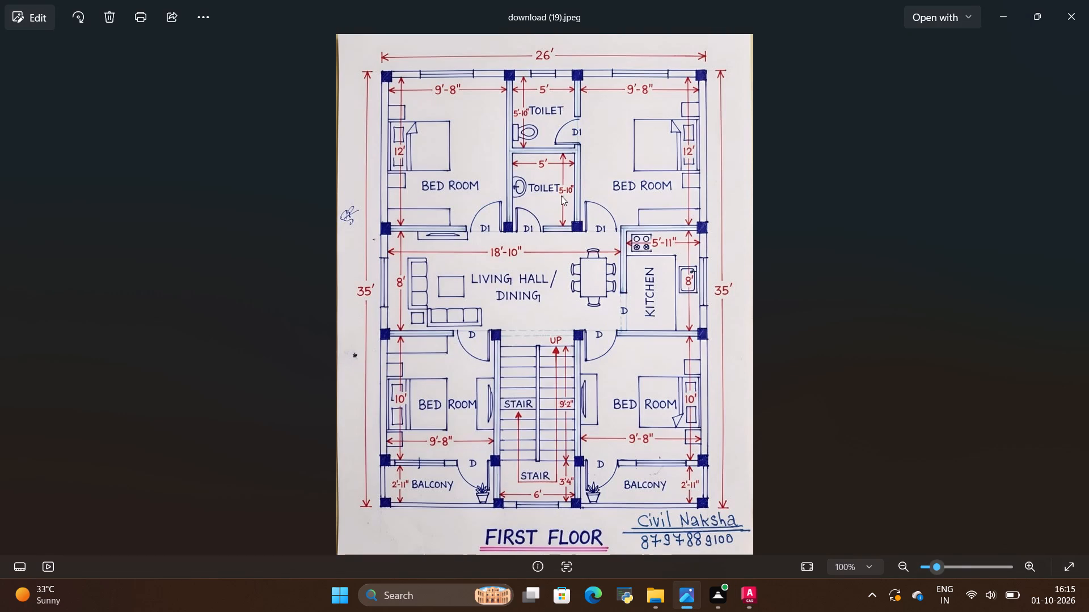
{"action": "key", "text": "alt+Tab"}
{"action": "key", "text": "alt+Tab"}
{"action": "key", "text": "alt+Tab"}
{"action": "scroll", "coordinate": [550, 202], "scroll_direction": "down", "scroll_amount": 2}
{"action": "scroll", "coordinate": [532, 180], "scroll_direction": "up", "scroll_amount": 2}
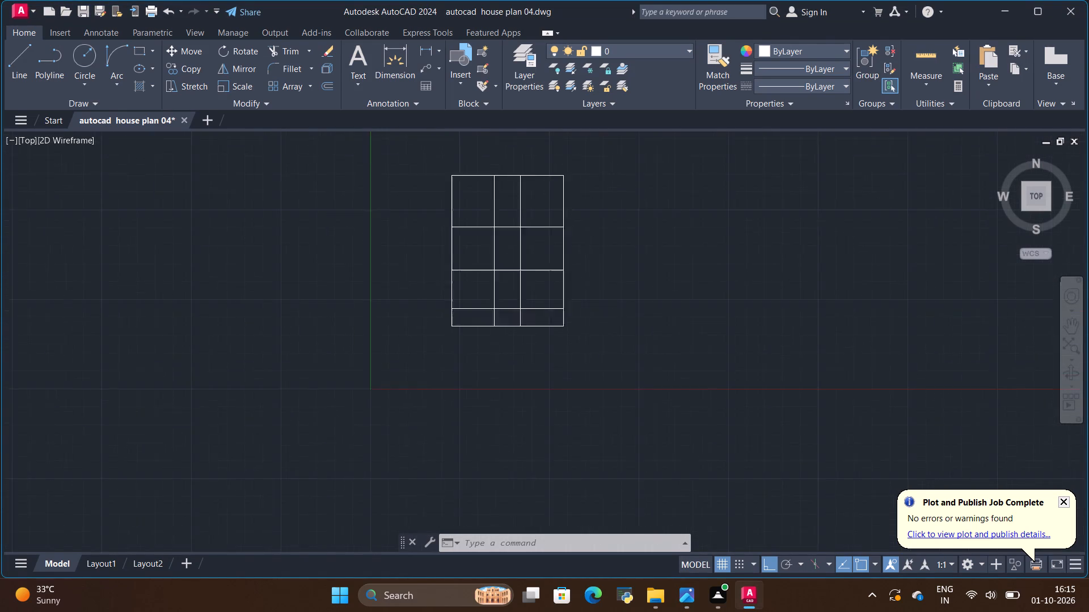
{"action": "scroll", "coordinate": [503, 175], "scroll_direction": "up", "scroll_amount": 2}
{"action": "key", "text": "alt+Tab"}
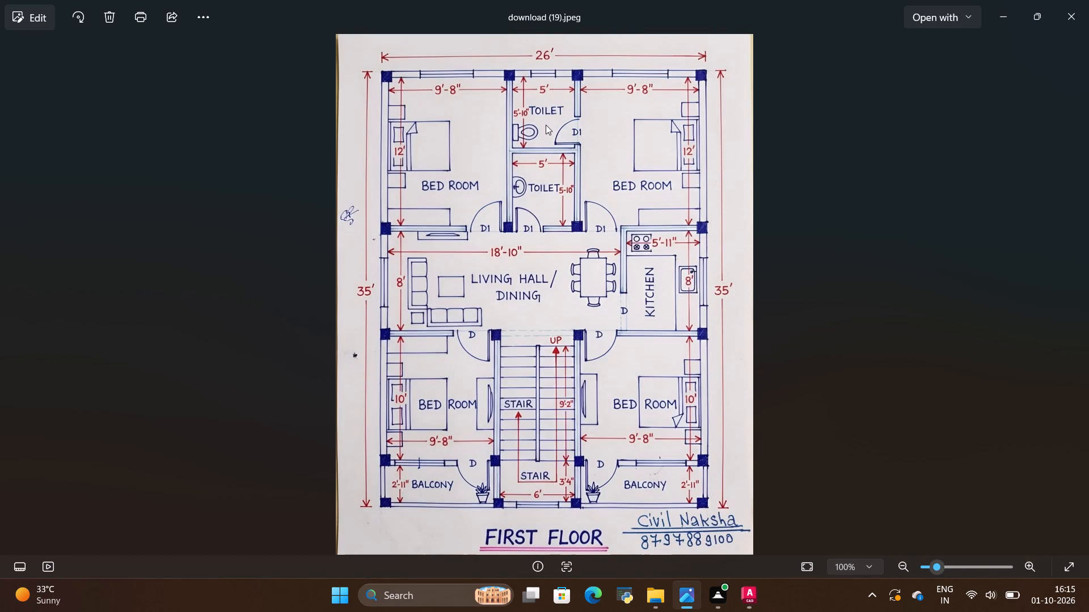
{"action": "key", "text": "alt+Tab"}
Draw a line along the outline's top edge between the two interior vertical lines.
{"action": "scroll", "coordinate": [488, 158], "scroll_direction": "up", "scroll_amount": 1}
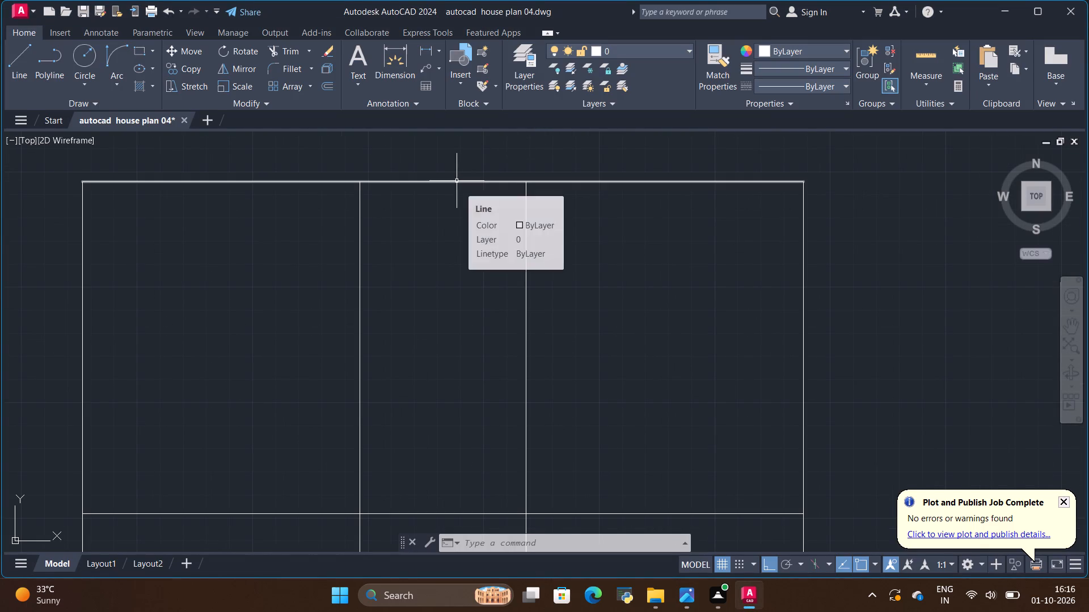
{"action": "left_click", "coordinate": [457, 181]}
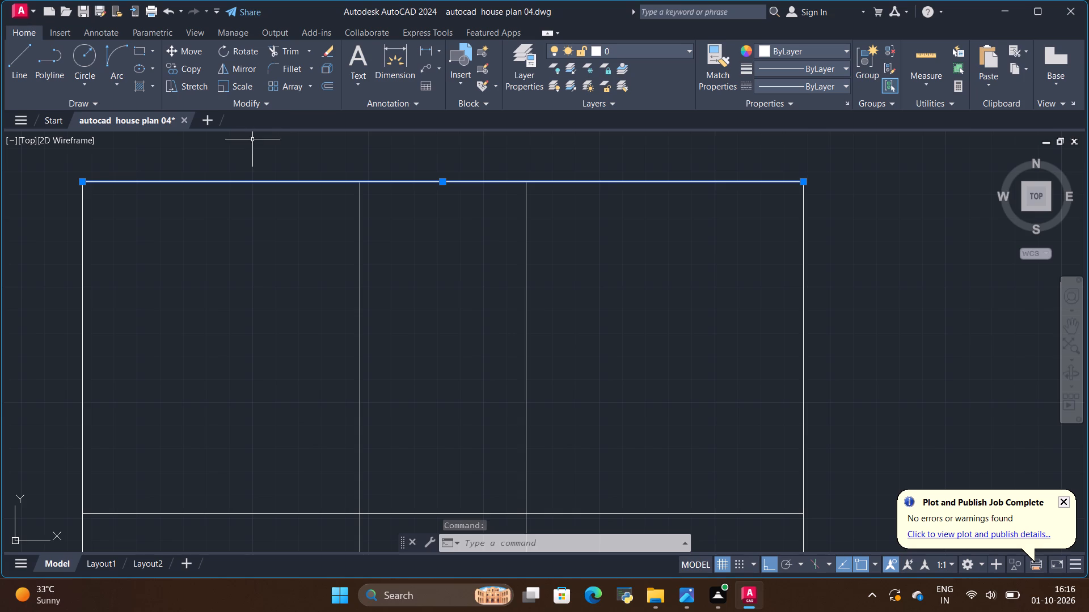
{"action": "key", "text": "Escape"}
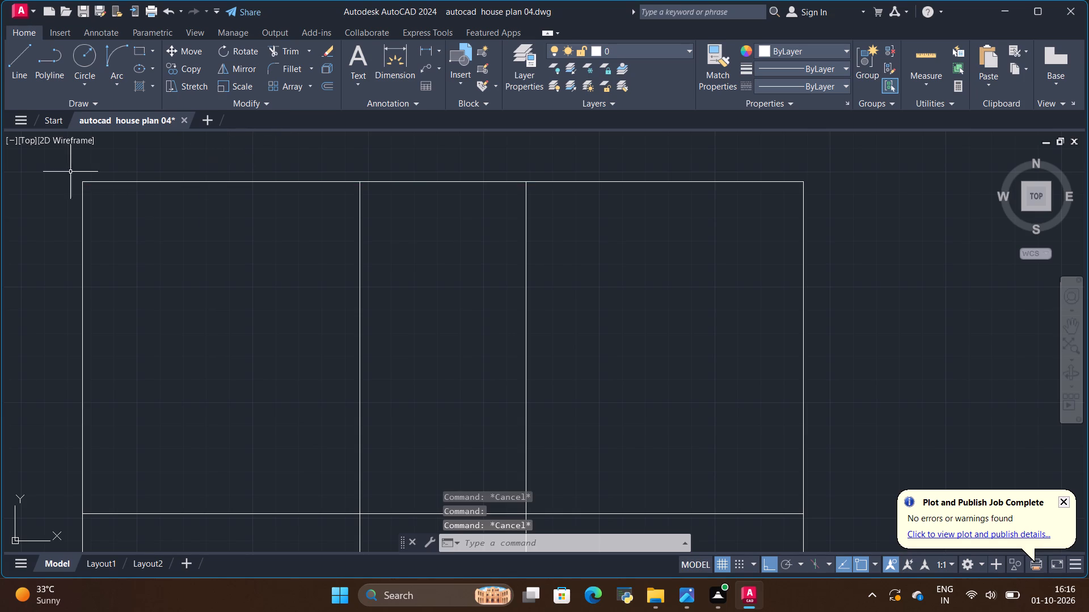
{"action": "left_click", "coordinate": [17, 63]}
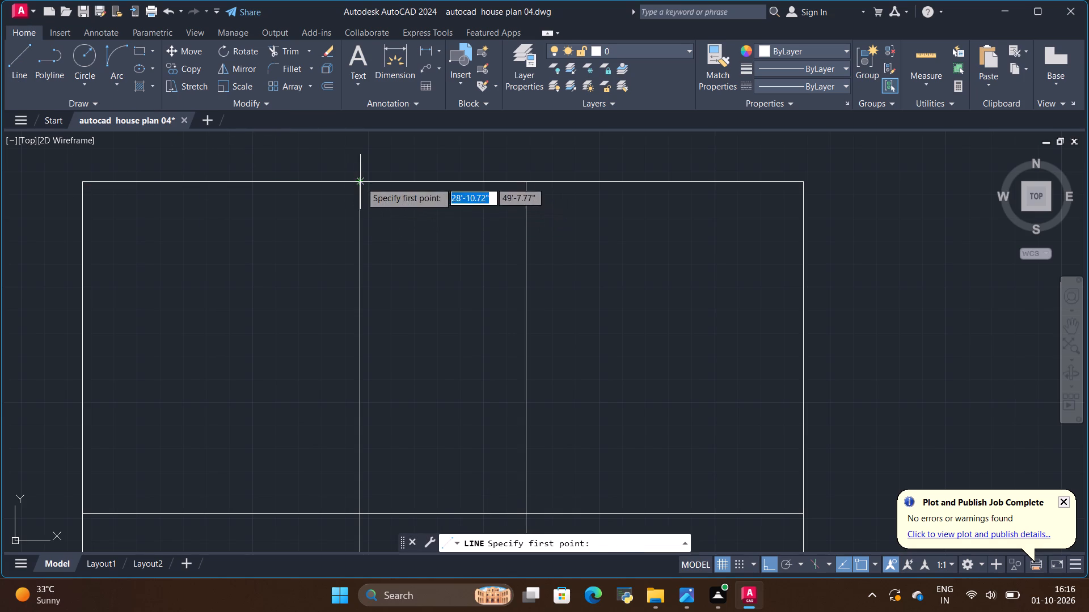
{"action": "left_click", "coordinate": [361, 182]}
{"action": "left_click", "coordinate": [529, 185]}
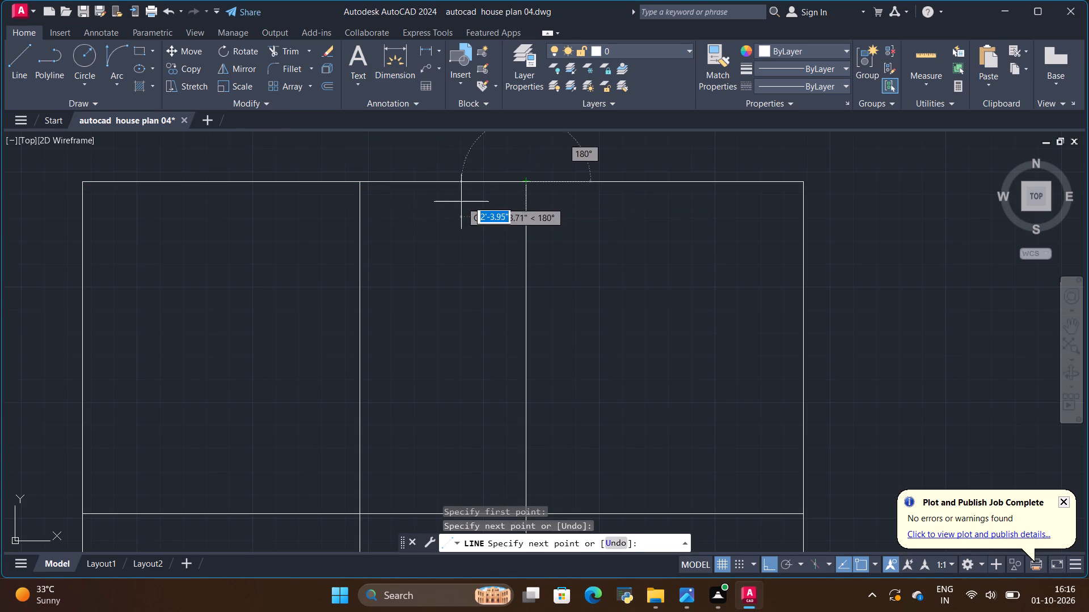
{"action": "key", "text": "Escape"}
Copy the short line on the top edge 6' downward from its midpoint to divide the two toilets.
{"action": "left_click", "coordinate": [442, 182]}
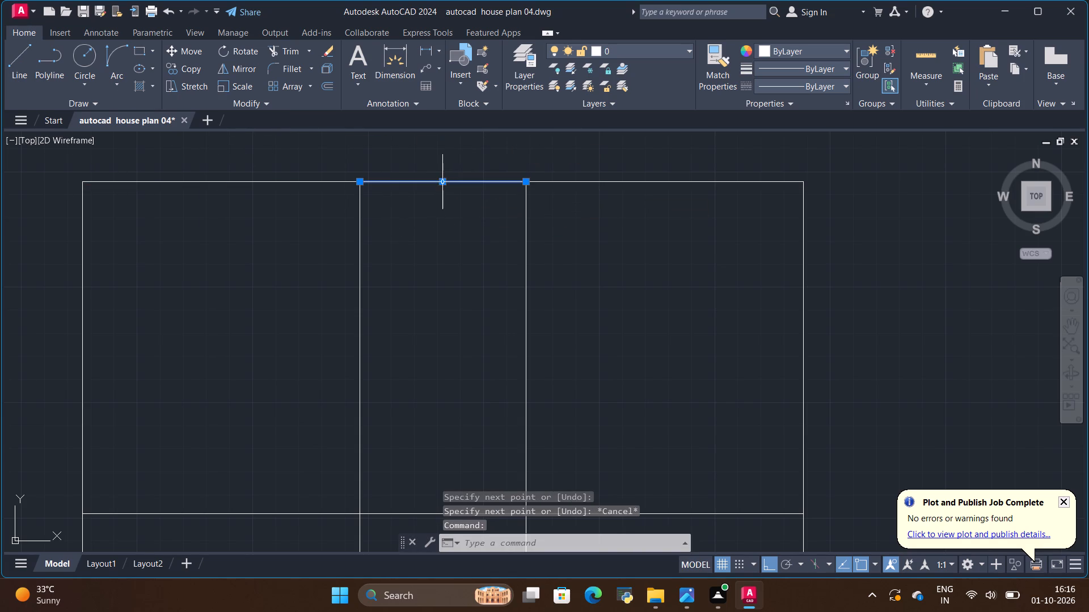
{"action": "left_click", "coordinate": [187, 67]}
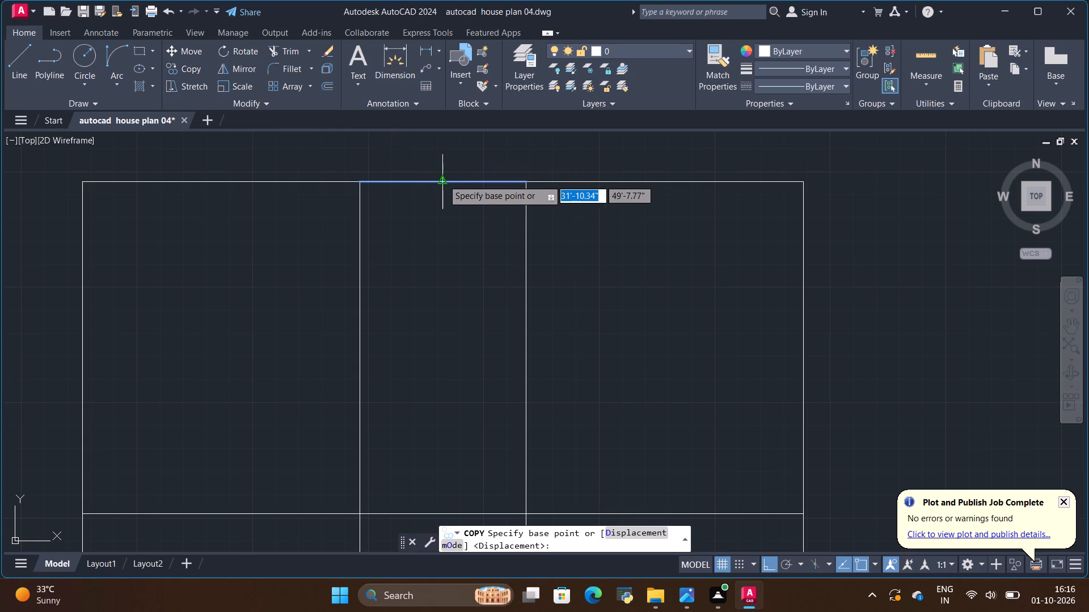
{"action": "left_click", "coordinate": [446, 185]}
{"action": "key", "text": "BackSpace"}
{"action": "key", "text": "BackSpace"}
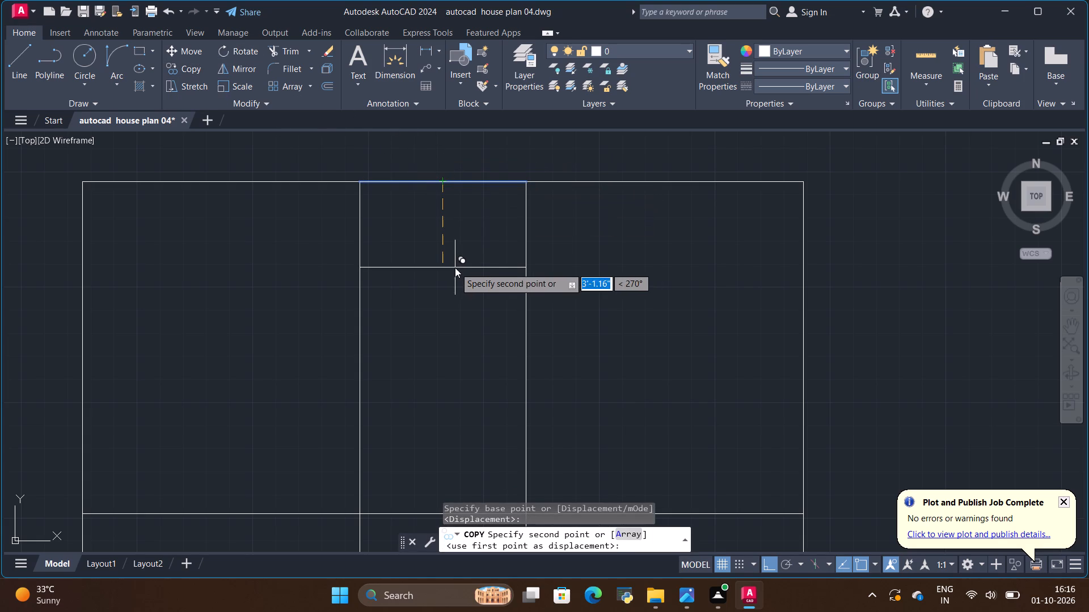
{"action": "type", "text": "12"}
{"action": "key", "text": "BackSpace"}
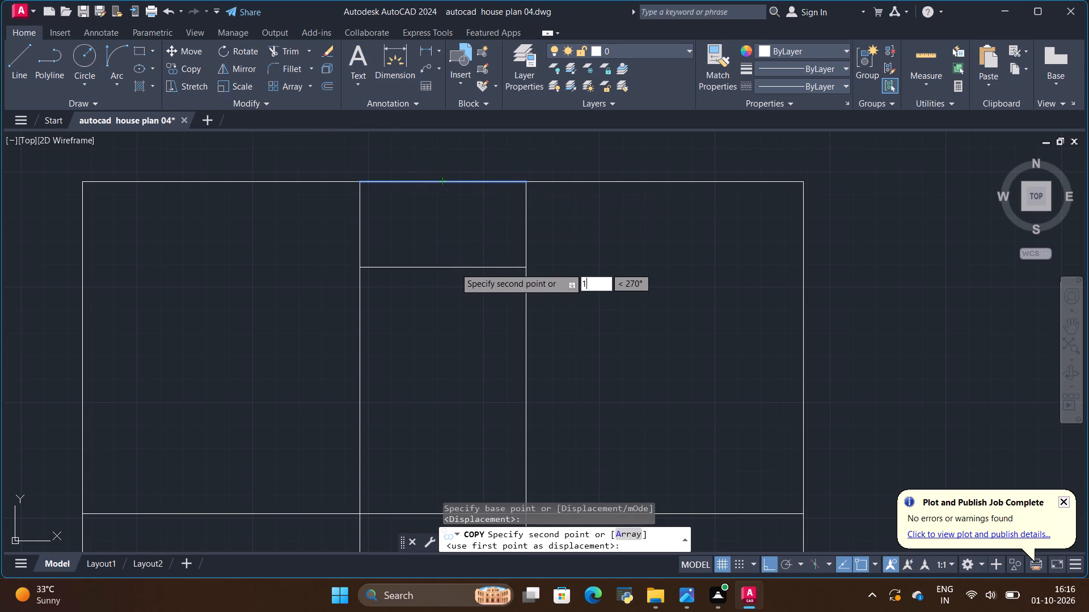
{"action": "key", "text": "BackSpace"}
{"action": "key", "text": "BackSpace"}
{"action": "type", "text": "6'"}
{"action": "key", "text": "Return"}
{"action": "key", "text": "Escape"}
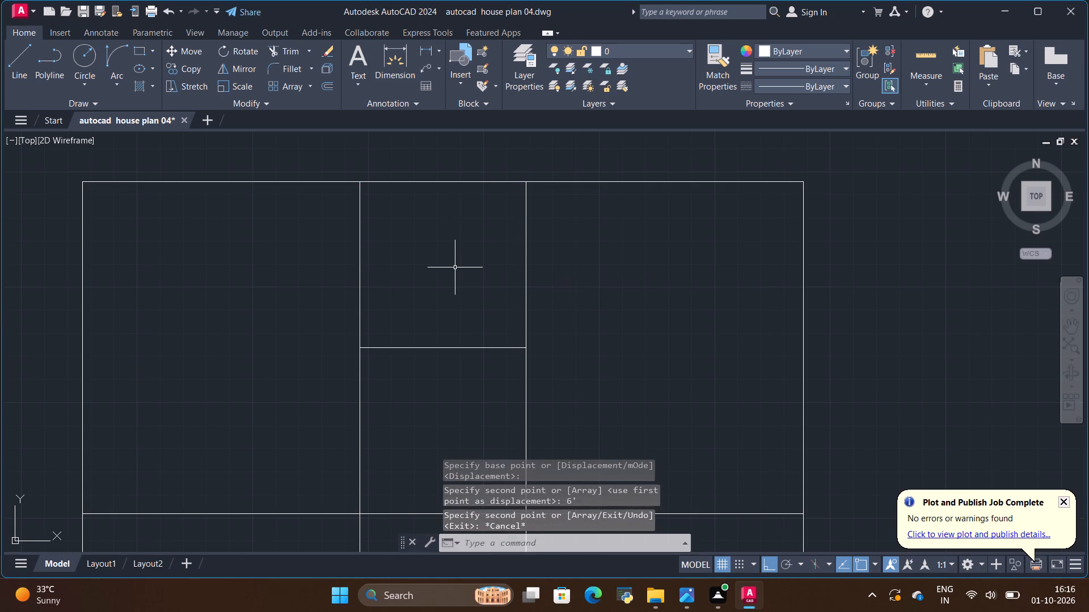
Compare the room lines with the hand-drawn reference, examining the living hall and kitchen layout and dimensions.
{"action": "scroll", "coordinate": [460, 265], "scroll_direction": "down", "scroll_amount": 2}
{"action": "key", "text": "alt+Tab"}
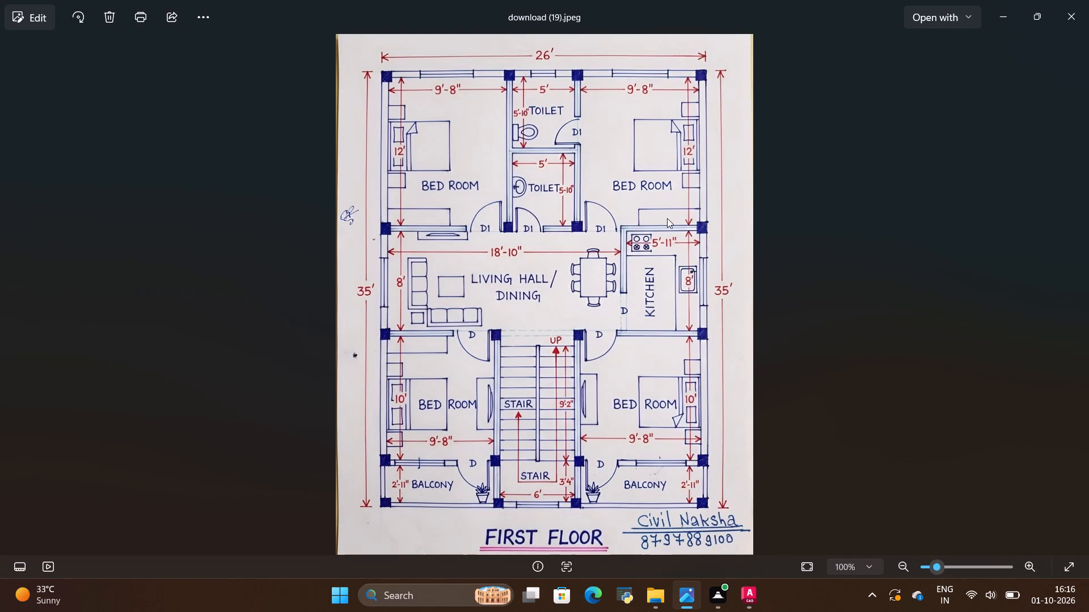
{"action": "scroll", "coordinate": [522, 229], "scroll_direction": "up", "scroll_amount": 3}
{"action": "scroll", "coordinate": [411, 208], "scroll_direction": "down", "scroll_amount": 2}
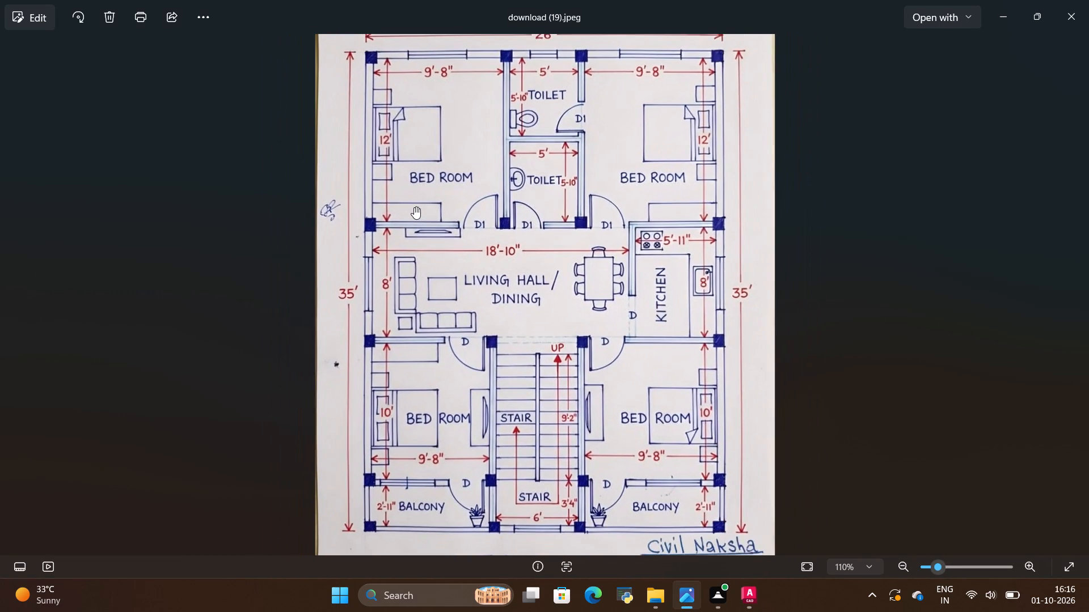
{"action": "key", "text": "alt+Tab"}
{"action": "key", "text": "alt+Tab"}
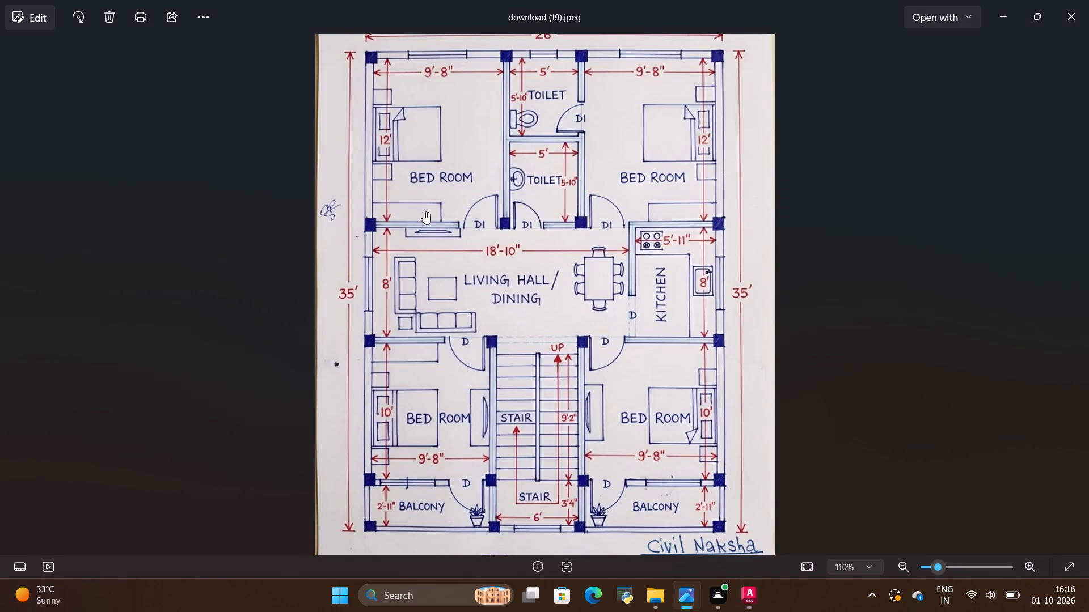
{"action": "scroll", "coordinate": [496, 237], "scroll_direction": "up", "scroll_amount": 2}
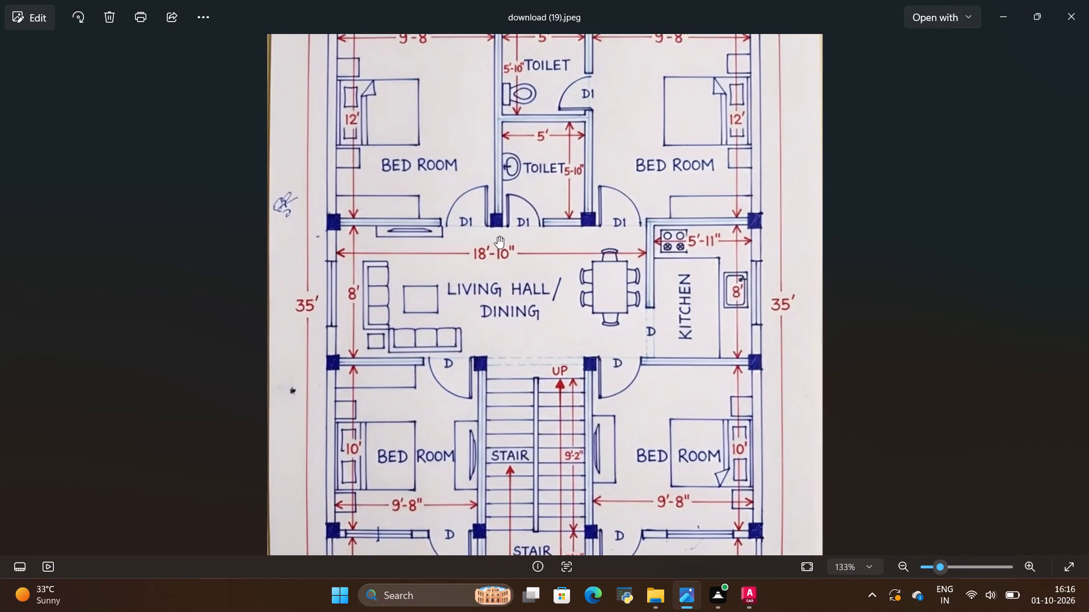
{"action": "scroll", "coordinate": [359, 320], "scroll_direction": "down", "scroll_amount": 3}
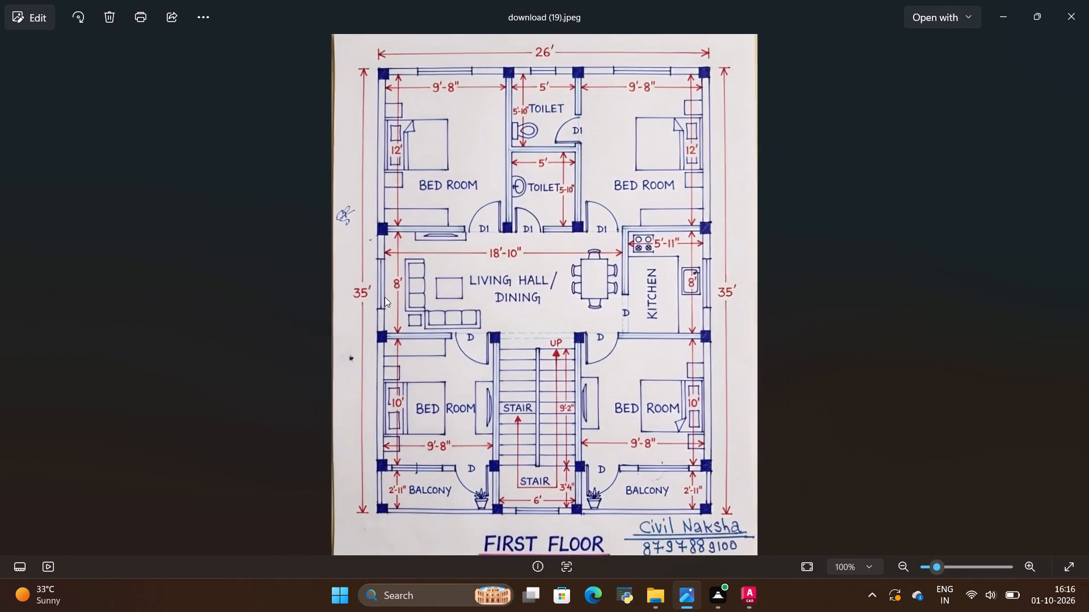
{"action": "key", "text": "alt+Tab"}
{"action": "scroll", "coordinate": [395, 292], "scroll_direction": "down", "scroll_amount": 2}
{"action": "key", "text": "alt+Tab"}
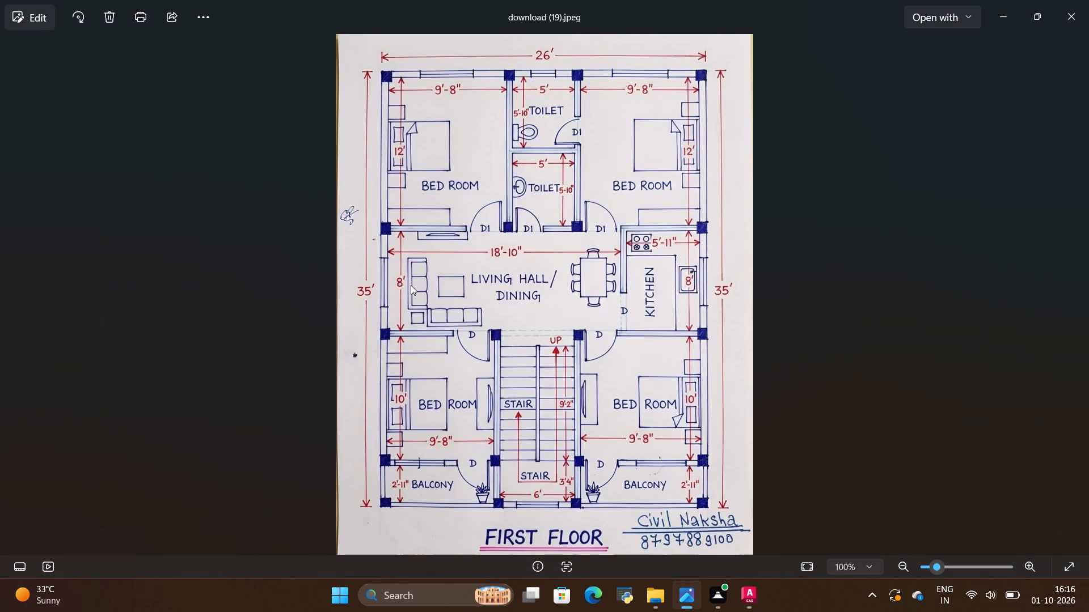
{"action": "key", "text": "alt+Tab"}
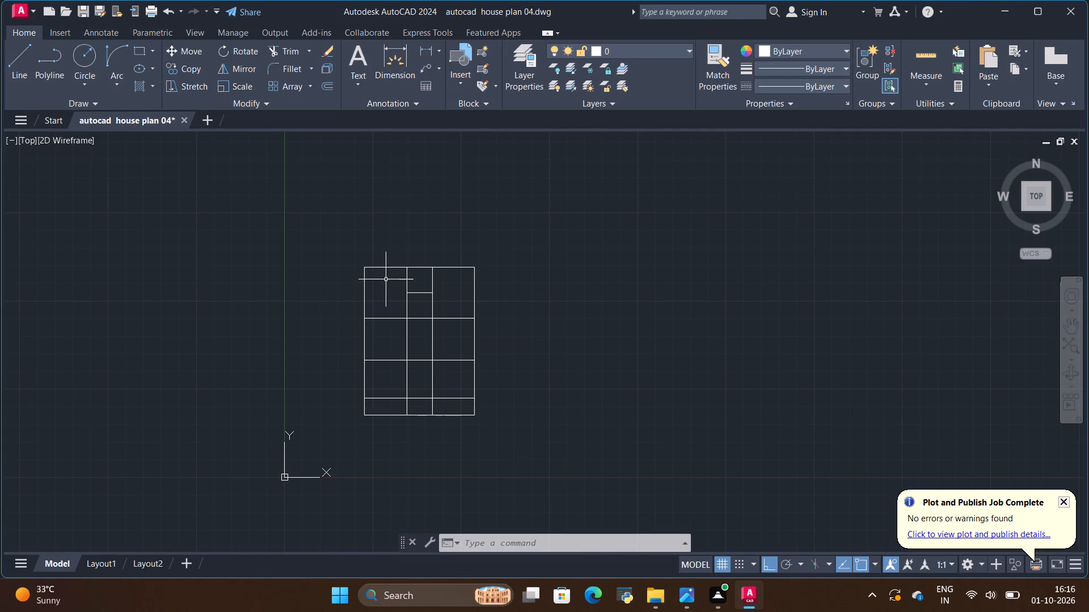
{"action": "scroll", "coordinate": [386, 279], "scroll_direction": "up", "scroll_amount": 2}
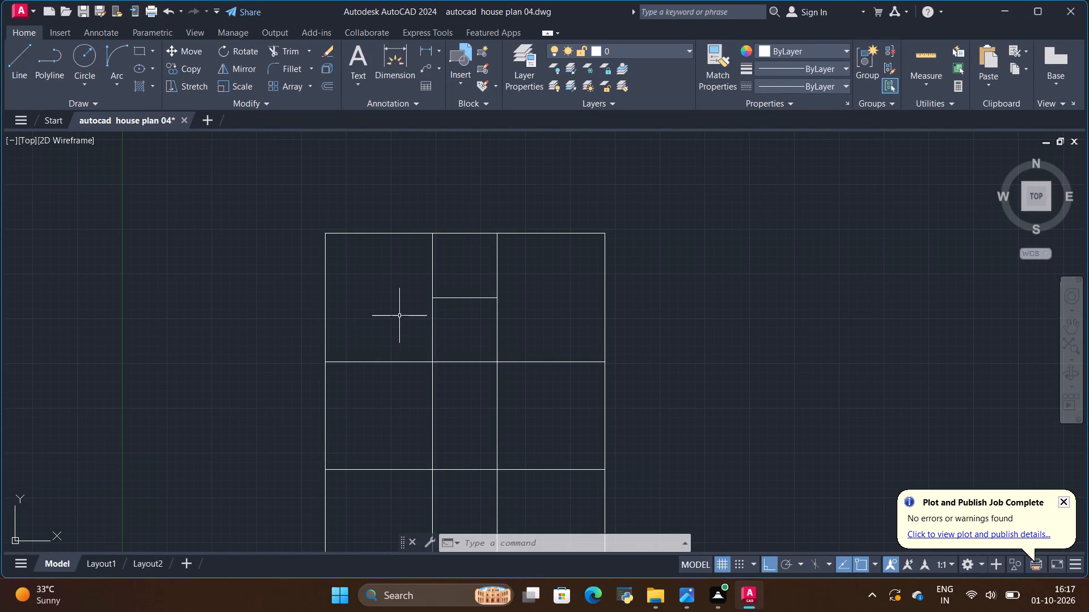
{"action": "scroll", "coordinate": [399, 316], "scroll_direction": "down", "scroll_amount": 1}
{"action": "key", "text": "alt+Tab"}
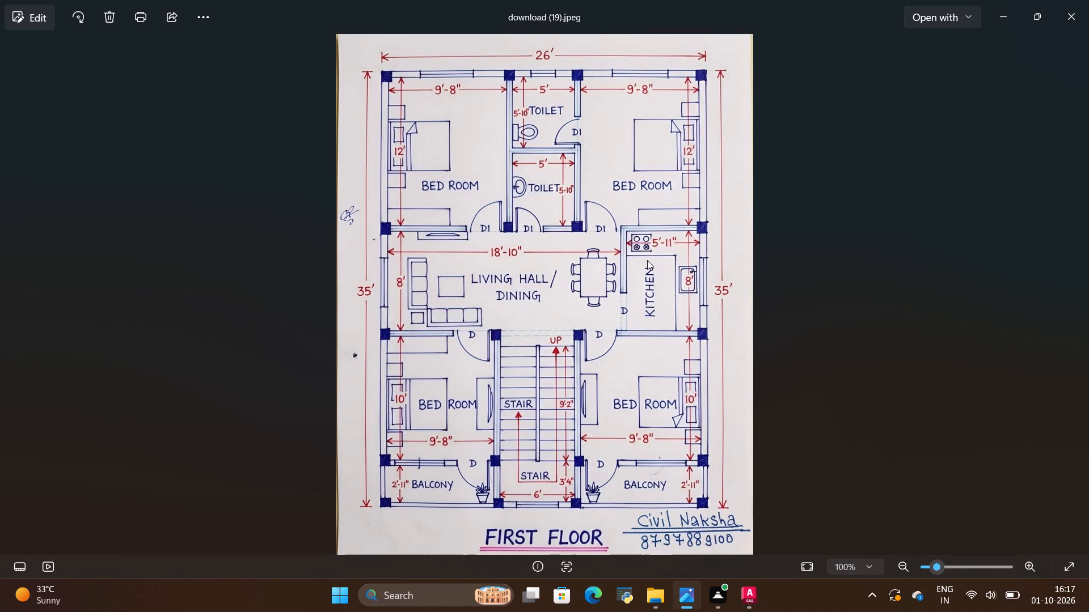
{"action": "key", "text": "alt+Tab"}
{"action": "key", "text": "alt+Tab"}
{"action": "key", "text": "alt+Tab"}
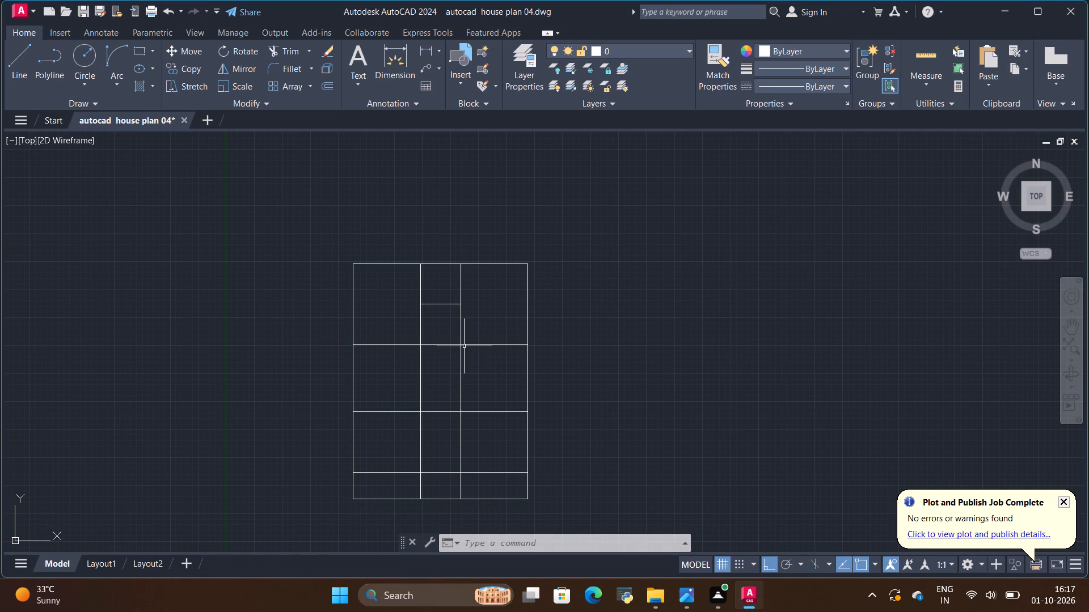
{"action": "scroll", "coordinate": [464, 345], "scroll_direction": "up", "scroll_amount": 2}
{"action": "key", "text": "alt+Tab"}
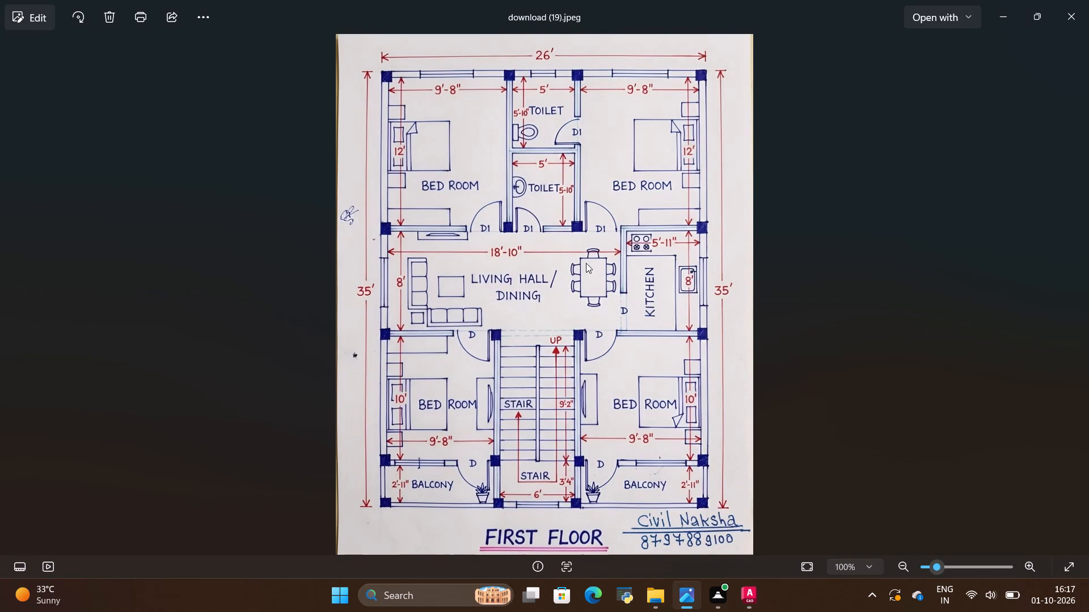
{"action": "key", "text": "alt+Tab"}
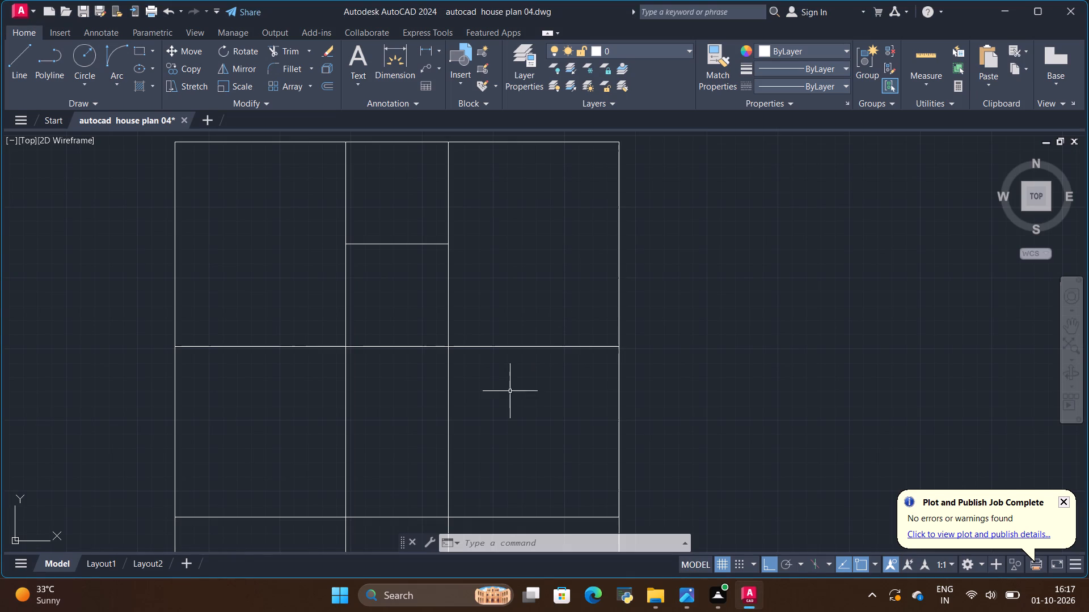
{"action": "scroll", "coordinate": [520, 313], "scroll_direction": "down", "scroll_amount": 1}
{"action": "scroll", "coordinate": [504, 377], "scroll_direction": "up", "scroll_amount": 2}
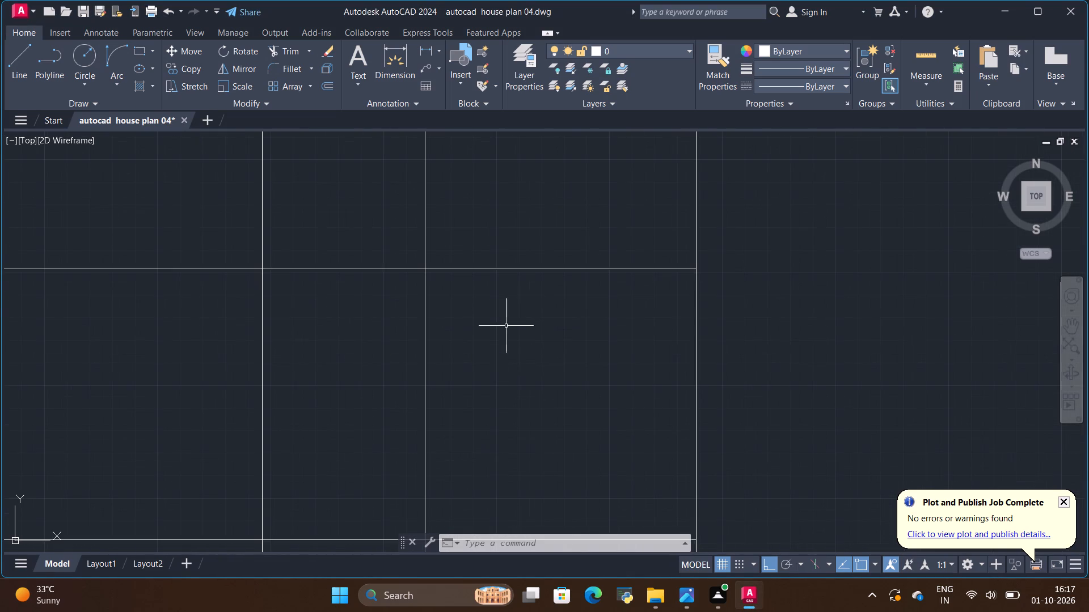
{"action": "scroll", "coordinate": [512, 313], "scroll_direction": "down", "scroll_amount": 2}
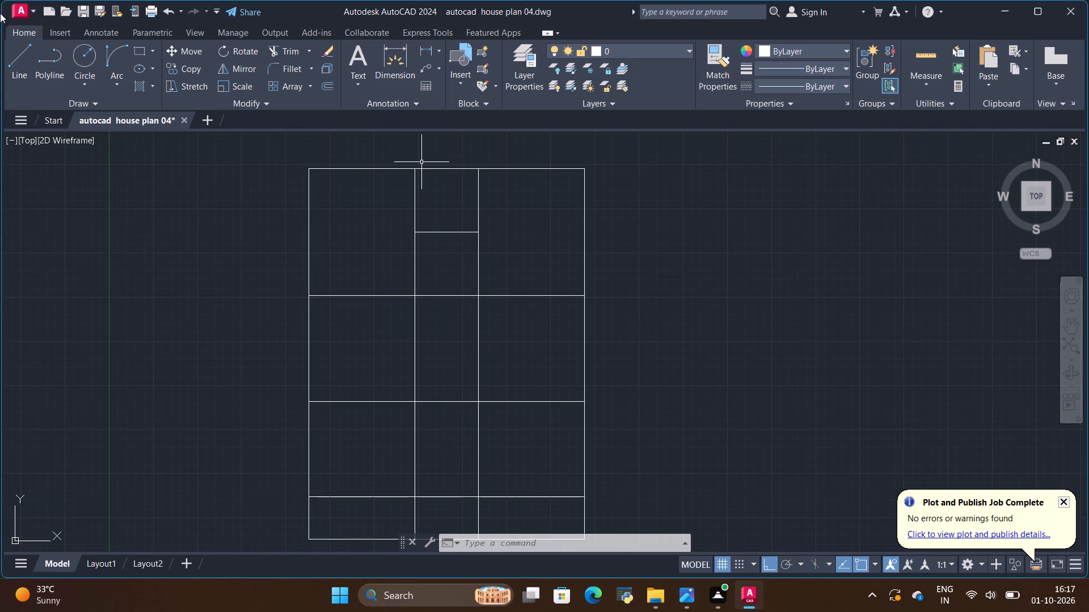
Draw a line over the right interior vertical line, between the two horizontal lines bounding the living hall.
{"action": "left_click", "coordinate": [23, 56]}
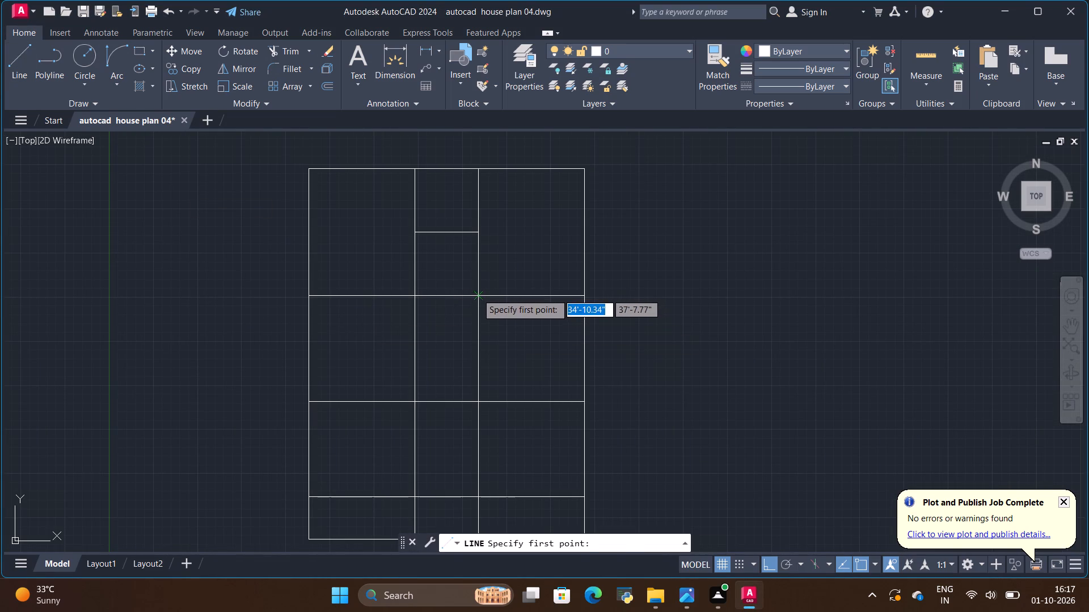
{"action": "left_click", "coordinate": [477, 294]}
{"action": "left_click", "coordinate": [484, 403]}
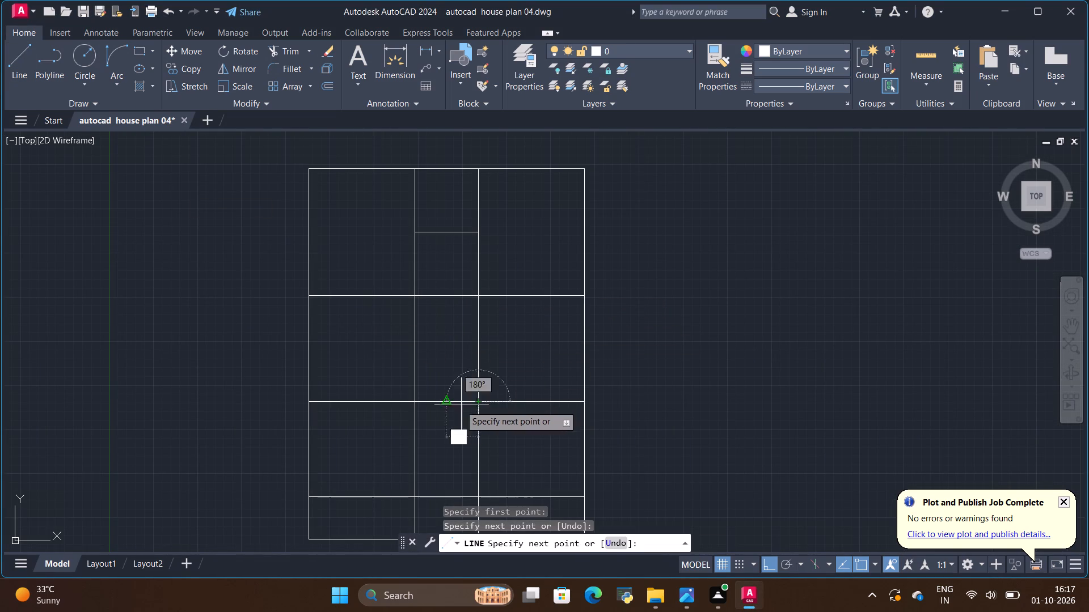
{"action": "key", "text": "Escape"}
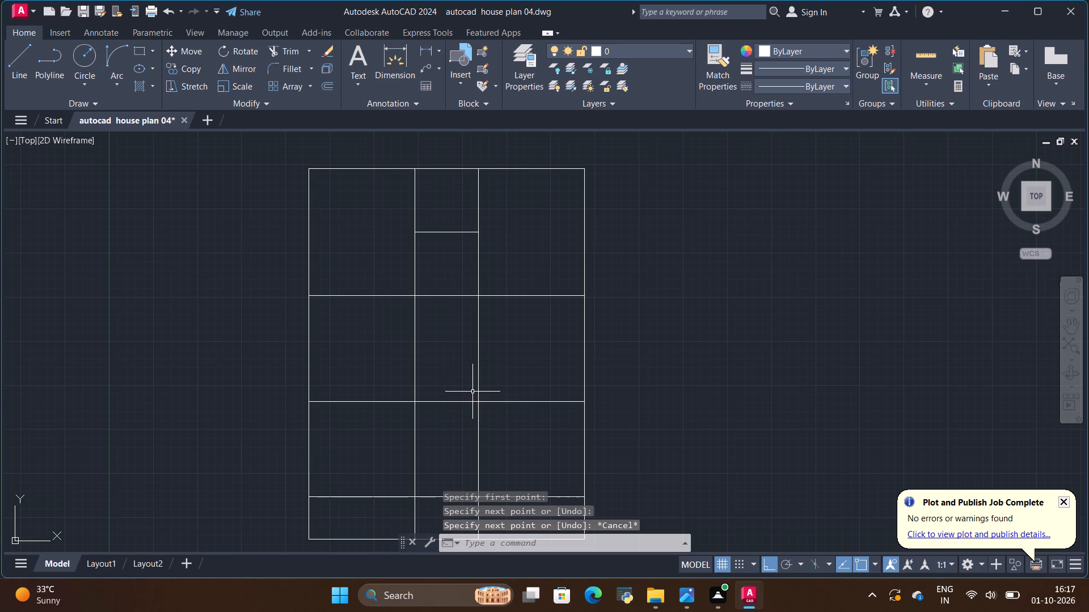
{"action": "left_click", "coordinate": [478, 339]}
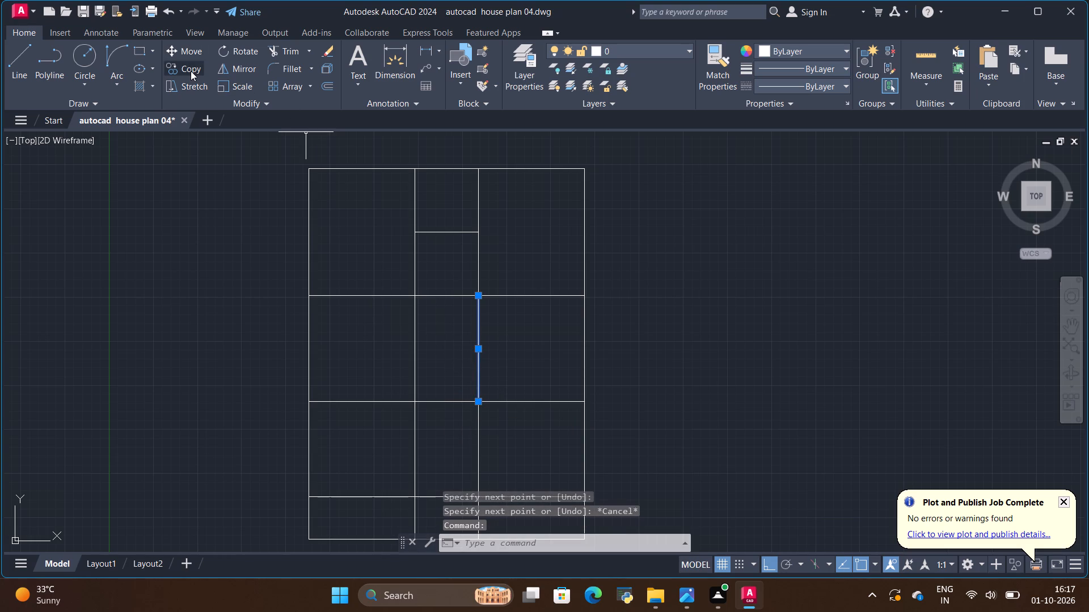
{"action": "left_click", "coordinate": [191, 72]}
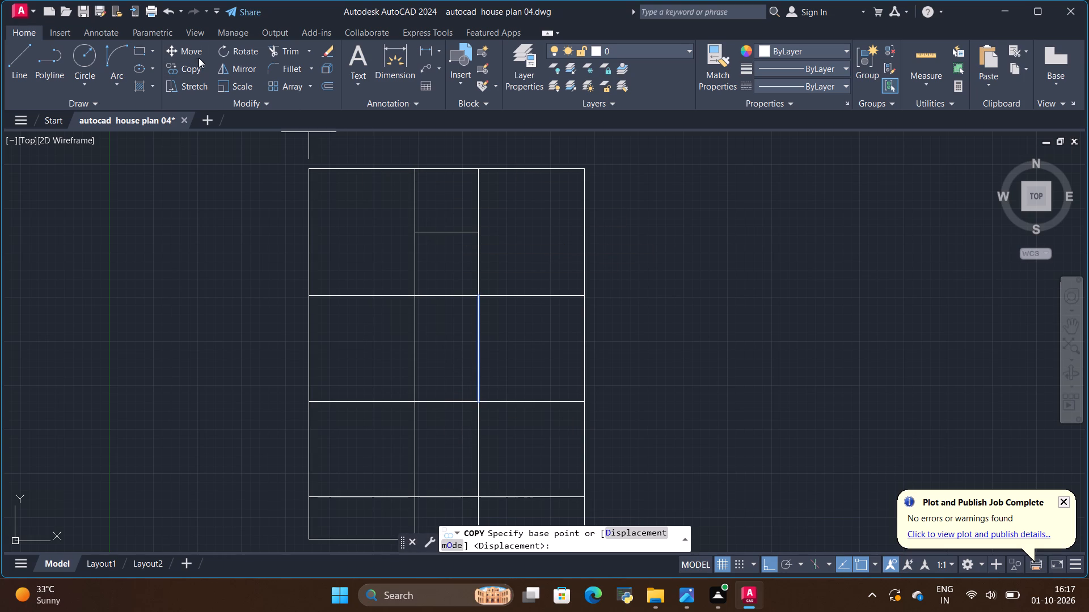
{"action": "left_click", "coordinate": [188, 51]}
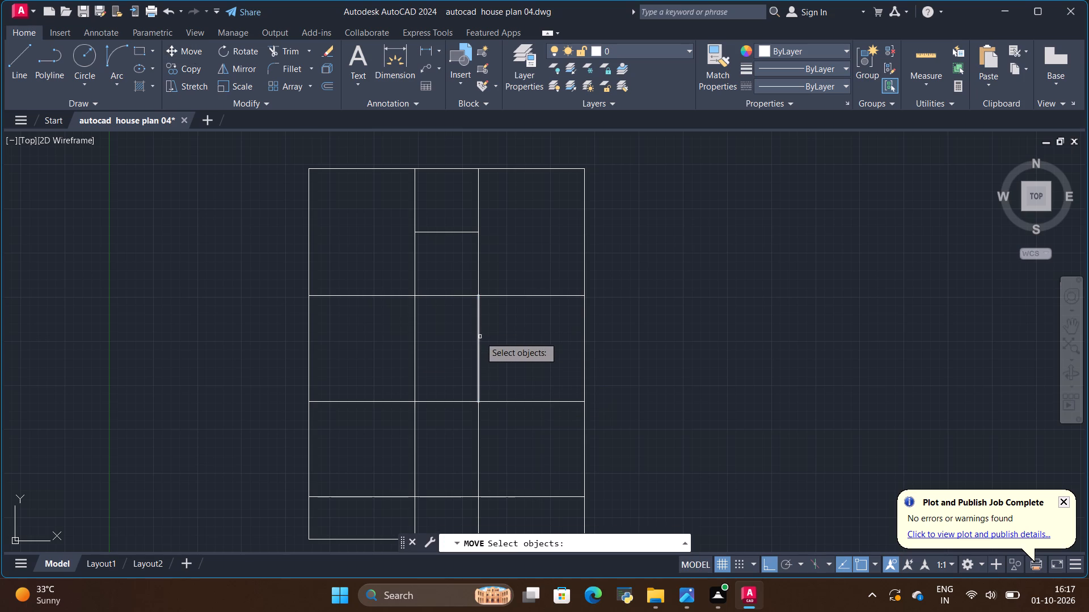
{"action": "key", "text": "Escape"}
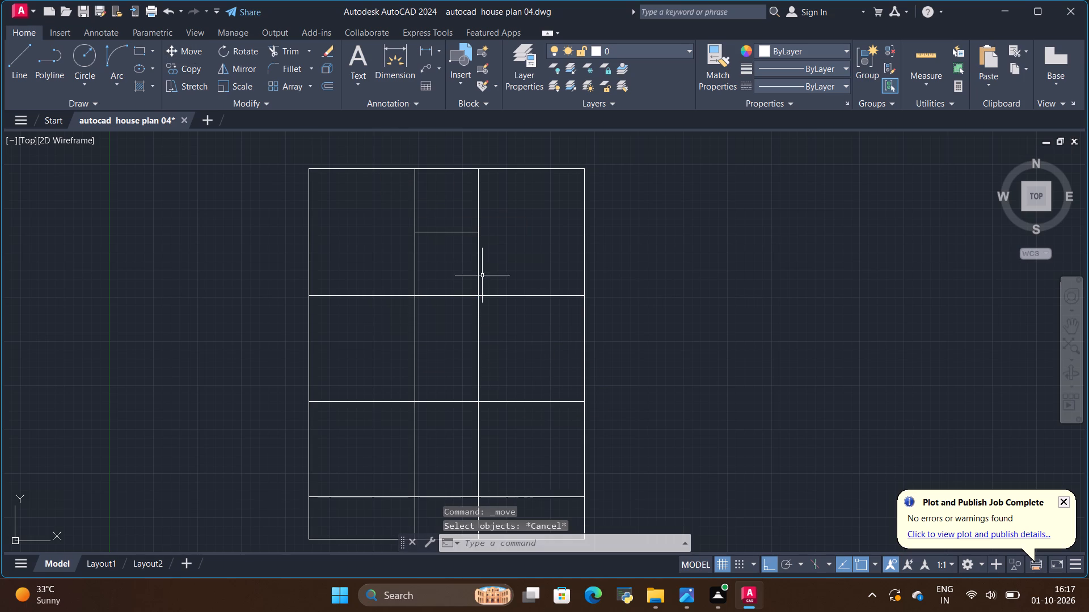
Move the short vertical line in the living hall band 4' to the right from its midpoint, as the kitchen partition.
{"action": "left_click", "coordinate": [479, 311]}
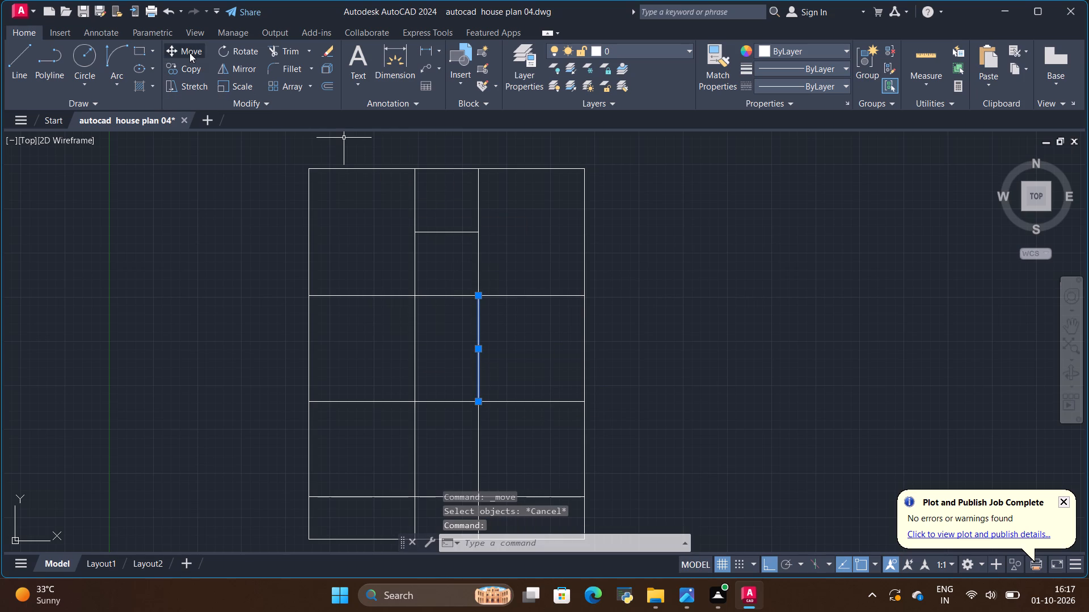
{"action": "left_click", "coordinate": [188, 50]}
{"action": "left_click", "coordinate": [478, 348]}
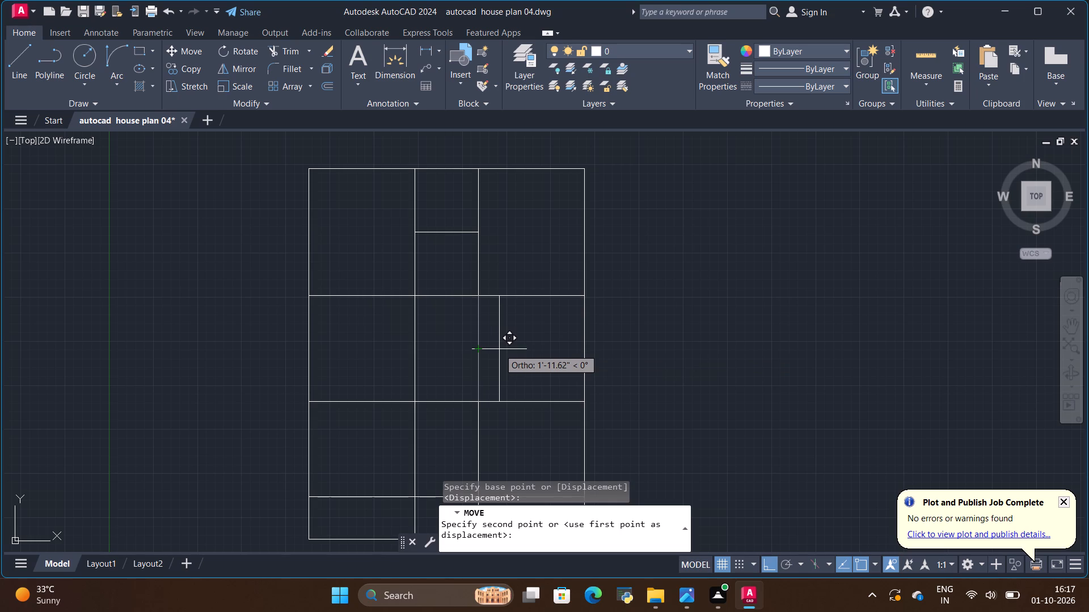
{"action": "key", "text": "BackSpace"}
{"action": "key", "text": "BackSpace"}
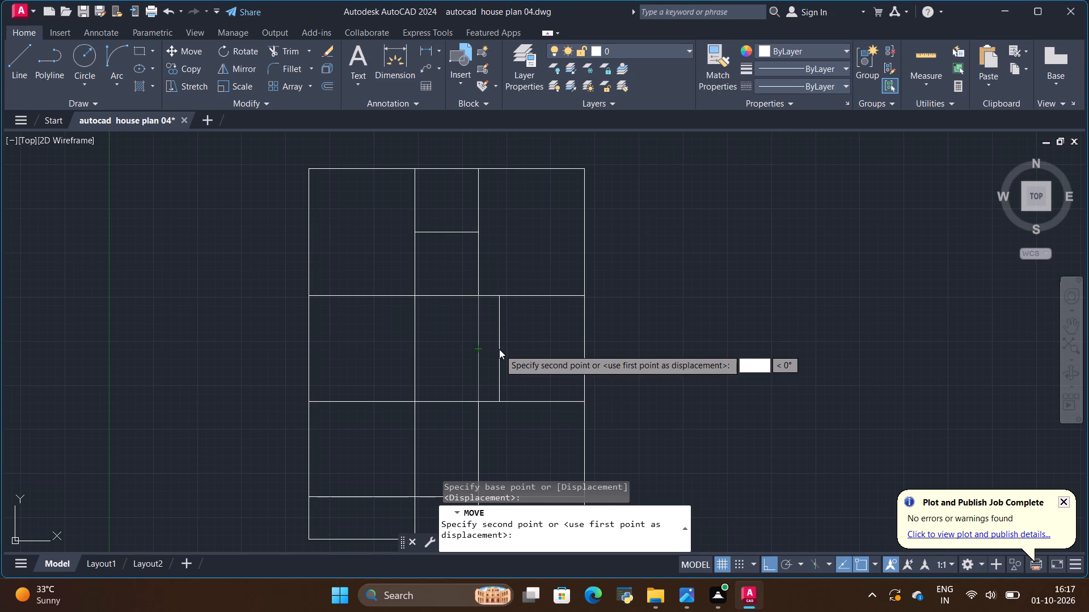
{"action": "key", "text": "4"}
{"action": "key", "text": "apostrophe"}
{"action": "key", "text": "Return"}
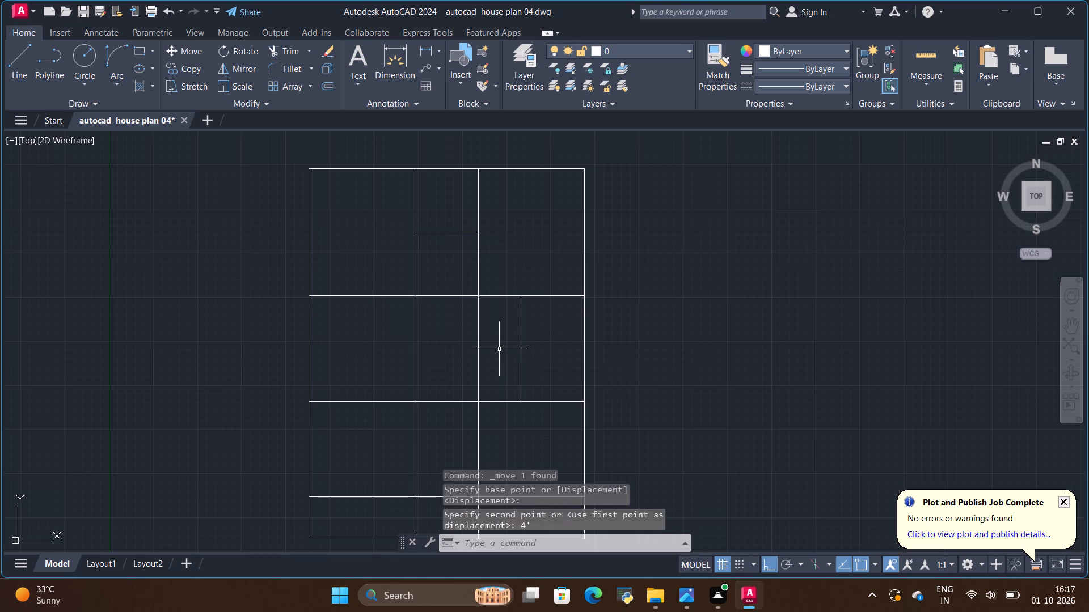
{"action": "key", "text": "Escape"}
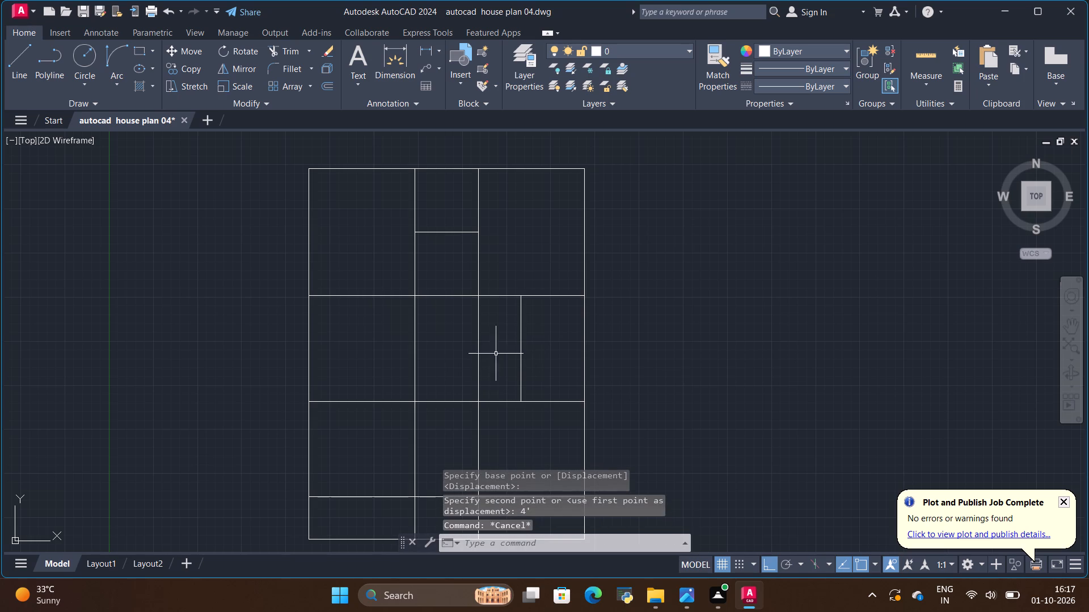
Trim away the right interior vertical line's segment crossing the living hall band, beside the kitchen partition.
{"action": "left_click", "coordinate": [296, 52]}
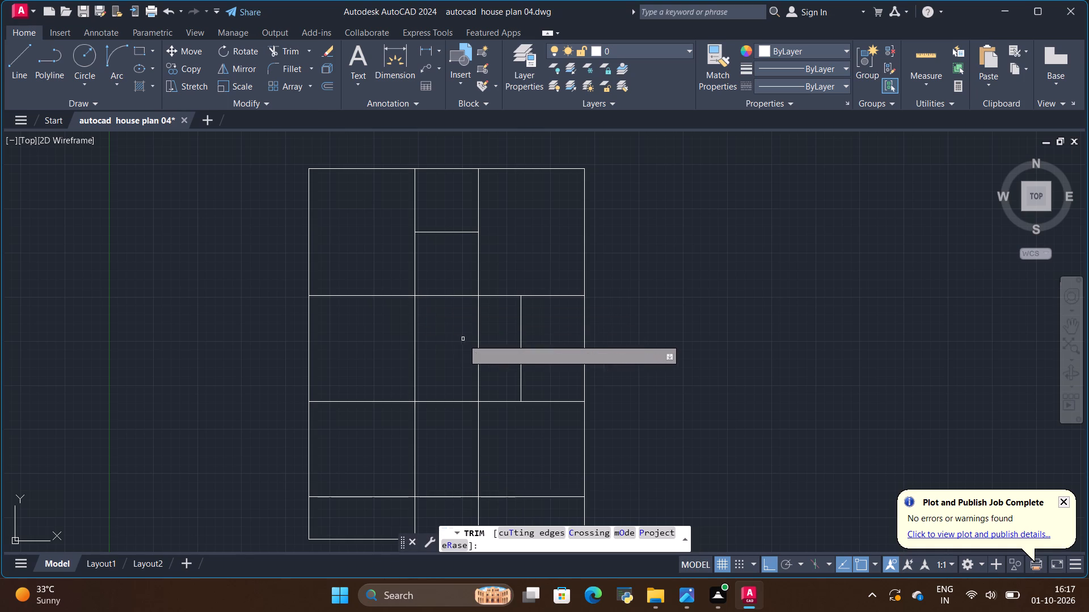
{"action": "scroll", "coordinate": [468, 338], "scroll_direction": "up", "scroll_amount": 1}
{"action": "left_click_drag", "start_coordinate": [506, 335], "coordinate": [479, 354]}
{"action": "scroll", "coordinate": [488, 330], "scroll_direction": "down", "scroll_amount": 1}
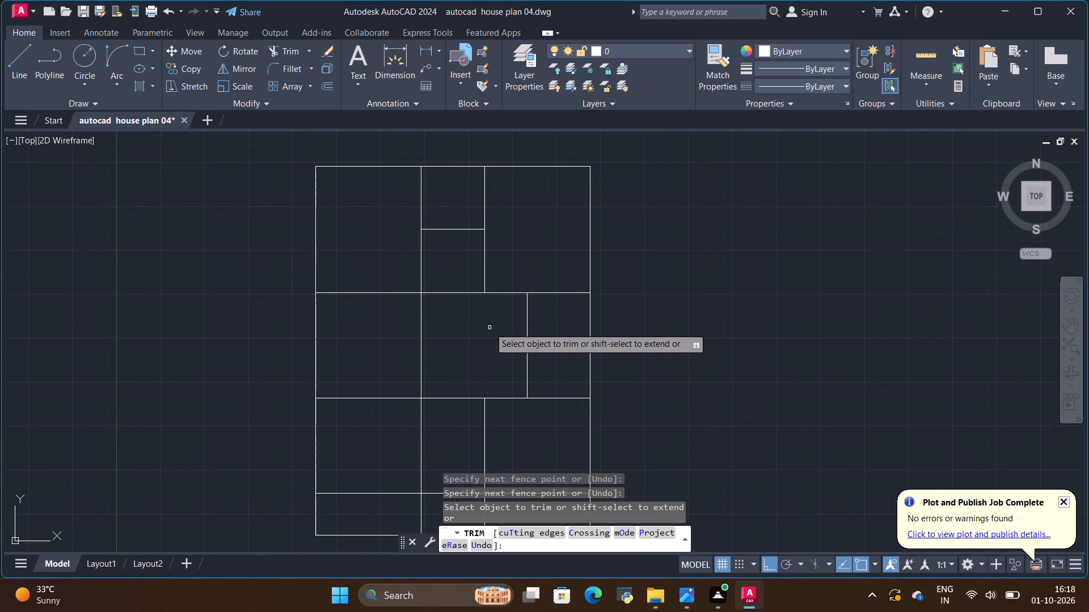
Compare the trimmed room lines with the hand-drawn first floor reference, examining the room, toilet, kitchen and stair layout.
{"action": "key", "text": "alt+Tab"}
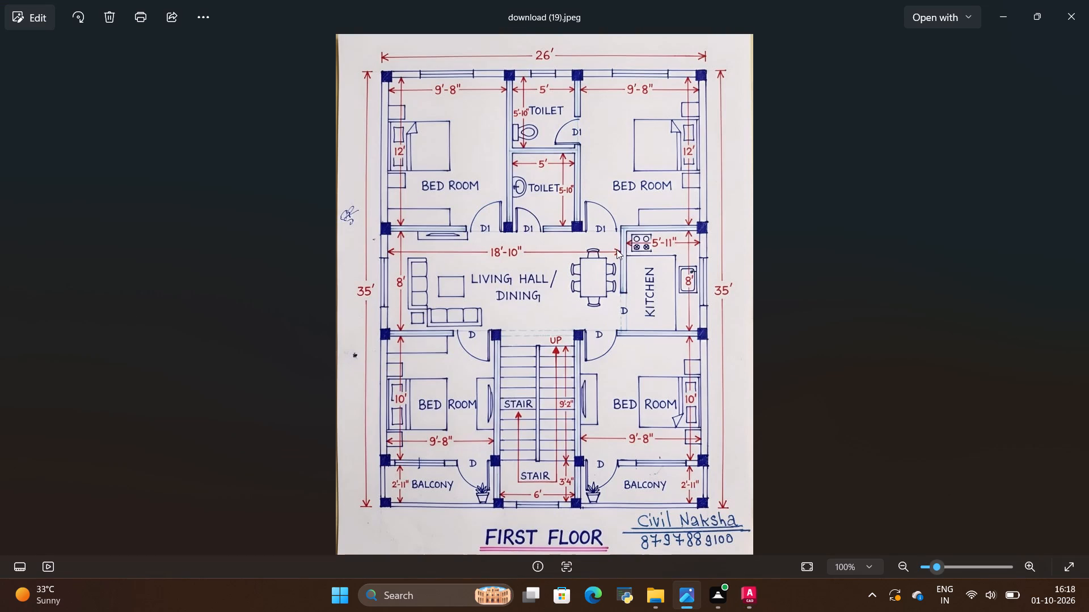
{"action": "key", "text": "alt+Tab"}
{"action": "scroll", "coordinate": [615, 240], "scroll_direction": "down", "scroll_amount": 2}
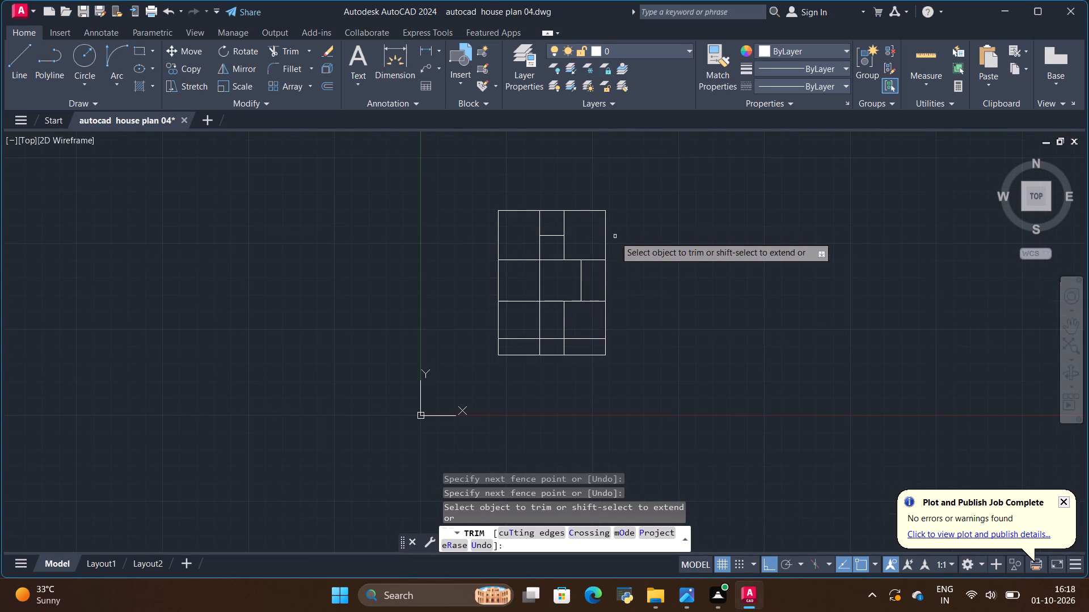
{"action": "scroll", "coordinate": [553, 318], "scroll_direction": "up", "scroll_amount": 1}
{"action": "key", "text": "alt+Tab"}
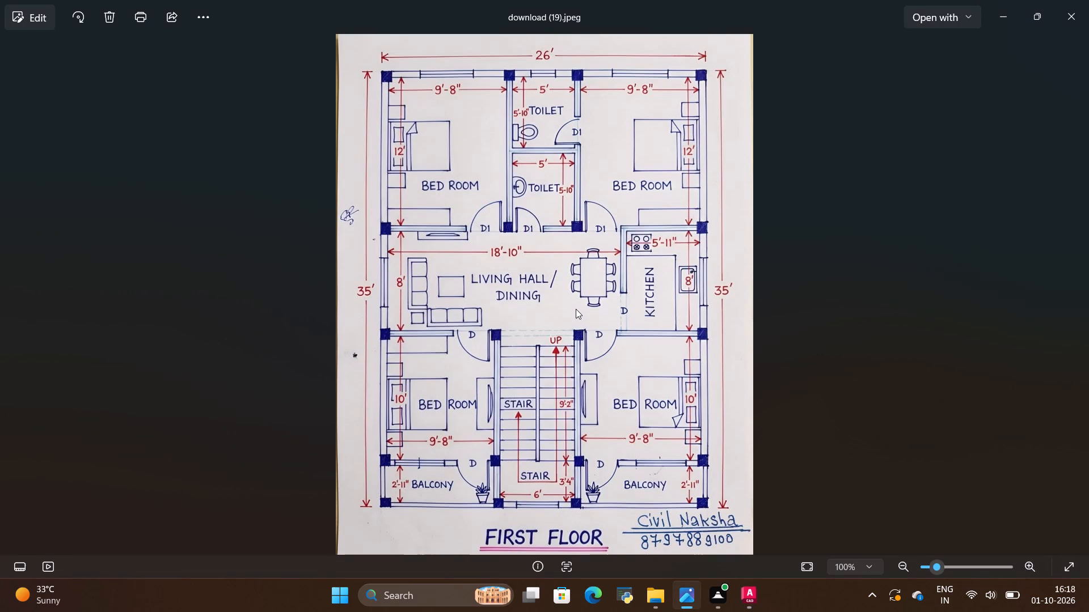
{"action": "key", "text": "alt+Tab"}
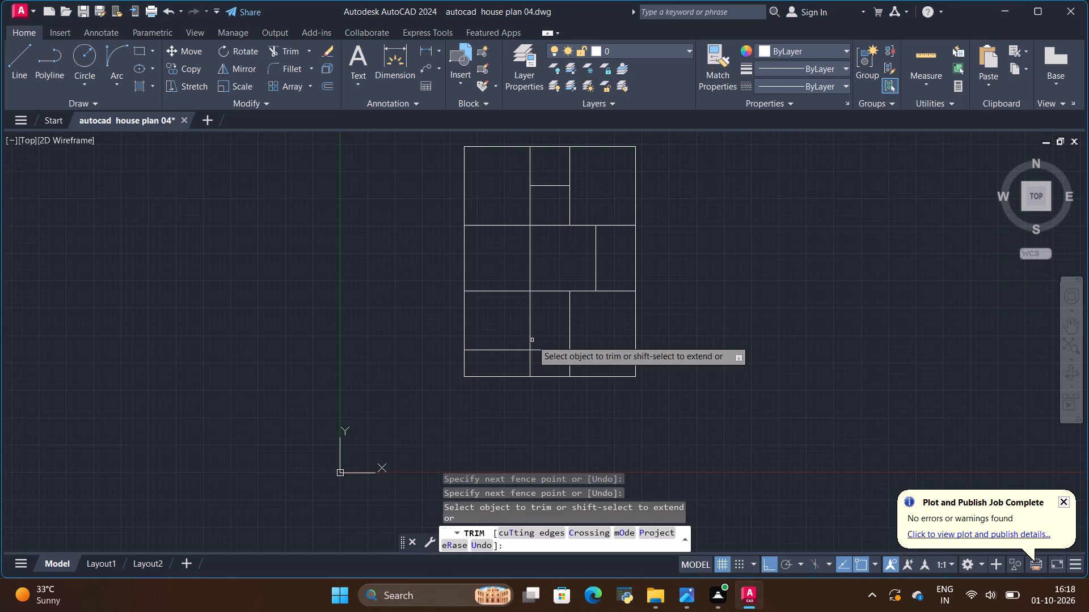
{"action": "key", "text": "alt+Tab"}
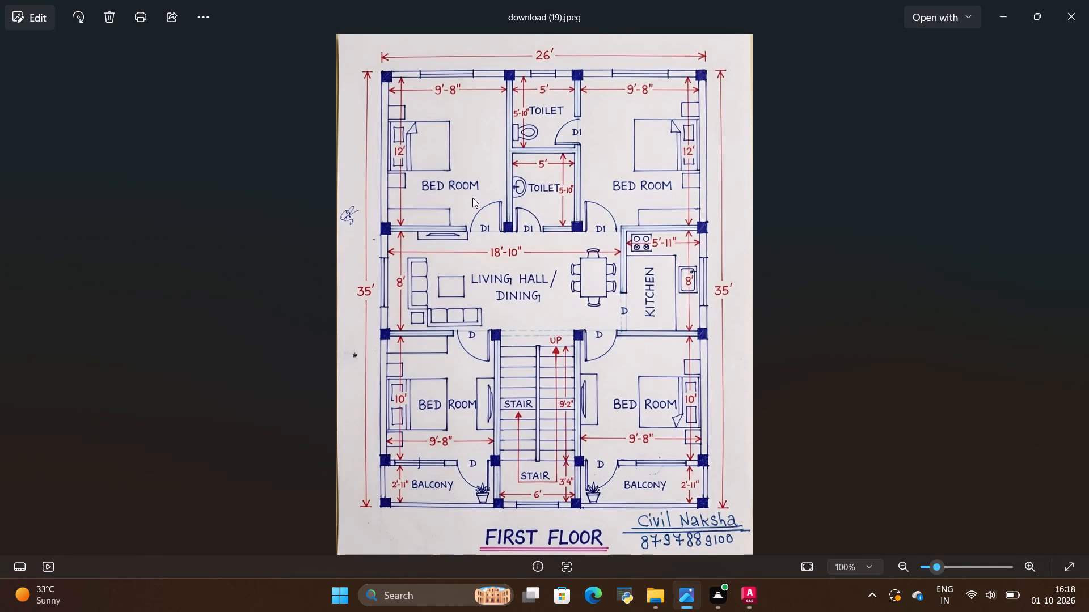
{"action": "key", "text": "alt+Tab"}
{"action": "key", "text": "alt+Tab"}
{"action": "key", "text": "alt+Tab"}
Copy the plan's top outer line 9" downward from its midpoint, as the inner face of the top exterior wall.
{"action": "scroll", "coordinate": [532, 235], "scroll_direction": "down", "scroll_amount": 1}
{"action": "scroll", "coordinate": [529, 175], "scroll_direction": "up", "scroll_amount": 1}
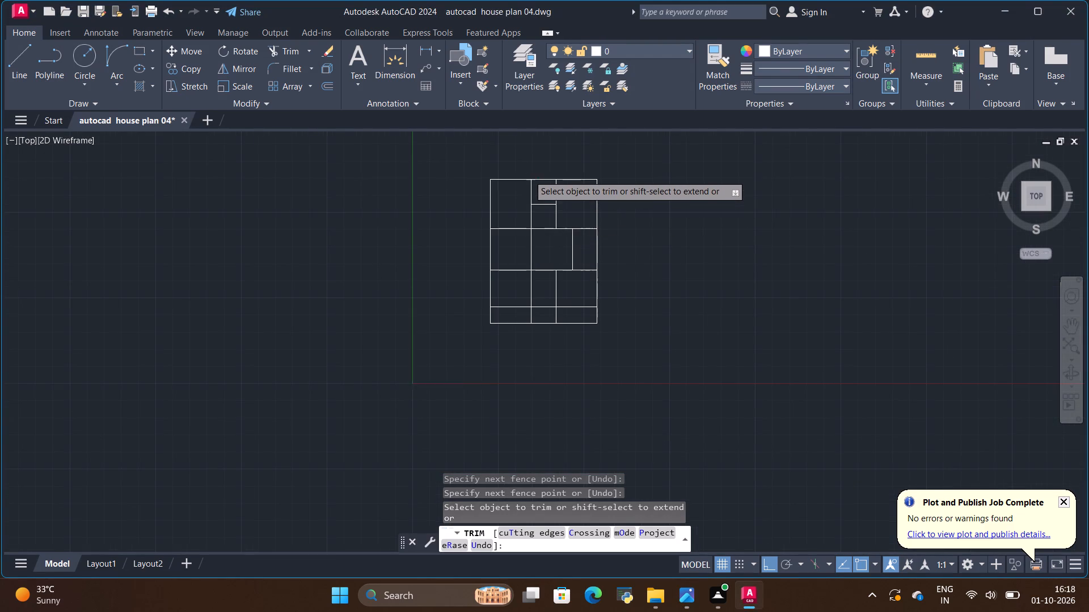
{"action": "scroll", "coordinate": [529, 175], "scroll_direction": "up", "scroll_amount": 2}
{"action": "key", "text": "Escape"}
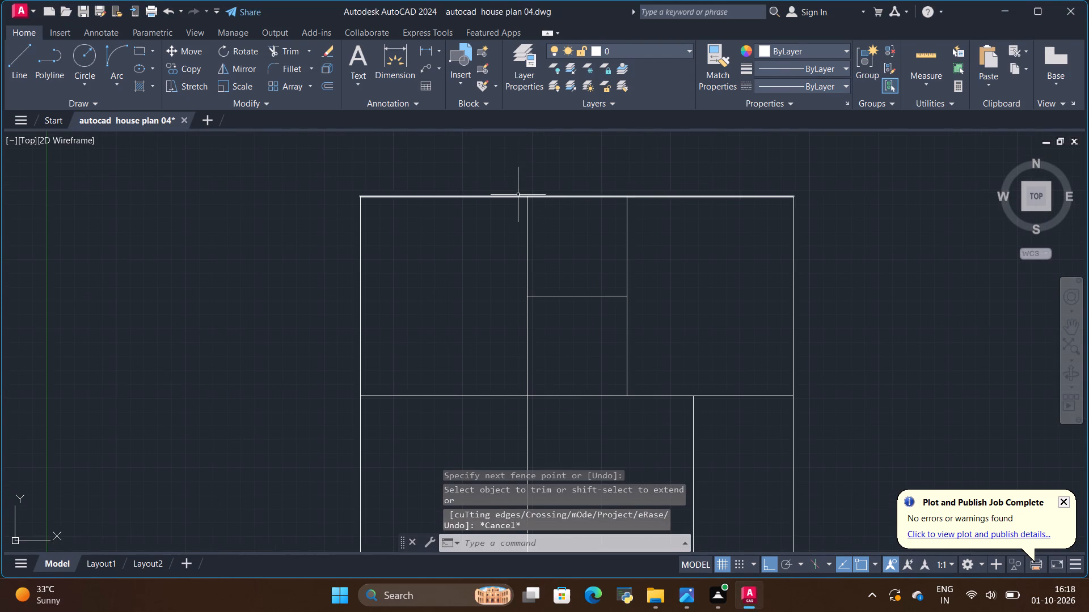
{"action": "left_click", "coordinate": [518, 195]}
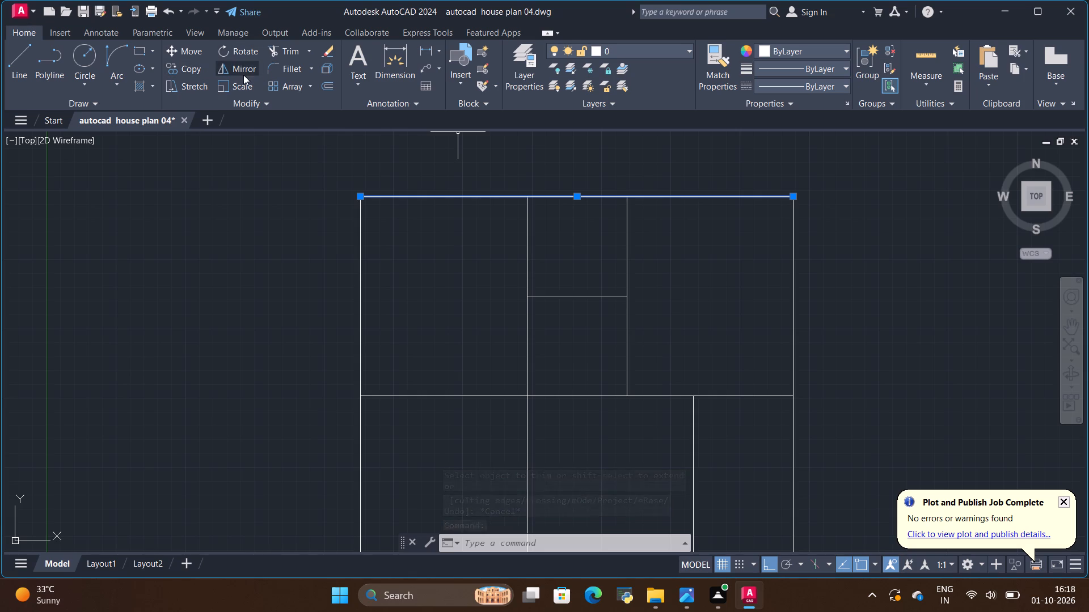
{"action": "left_click", "coordinate": [192, 66]}
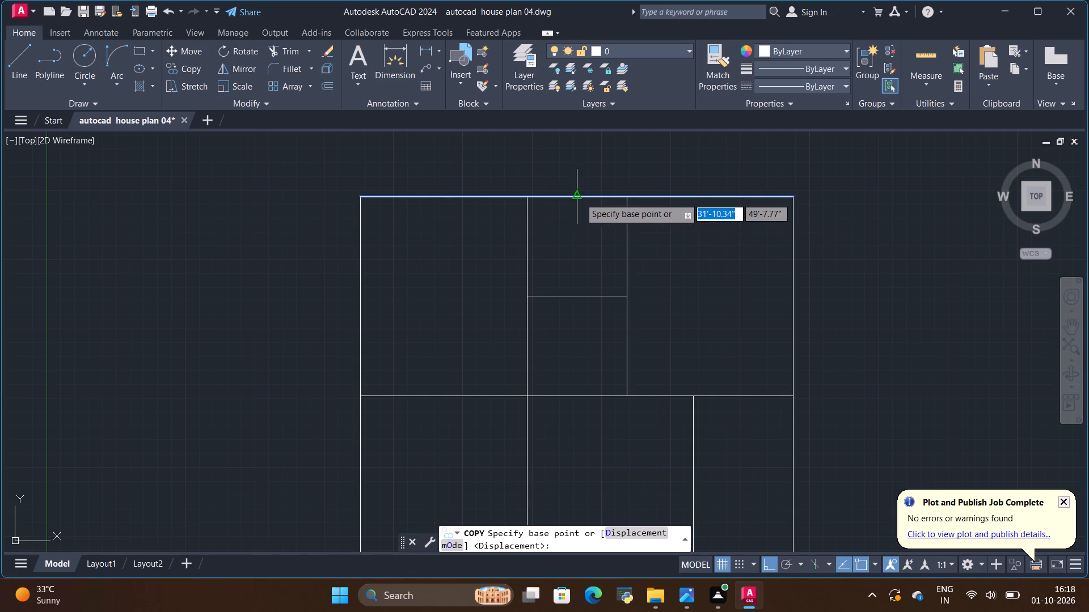
{"action": "left_click", "coordinate": [580, 198]}
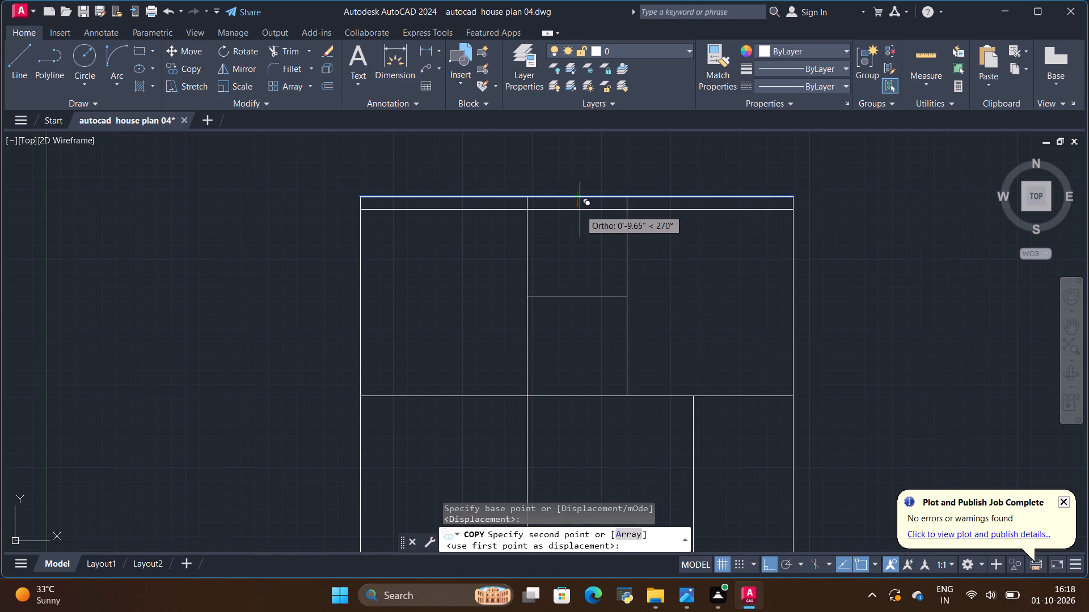
{"action": "key", "text": "BackSpace"}
{"action": "key", "text": "BackSpace"}
{"action": "key", "text": "9"}
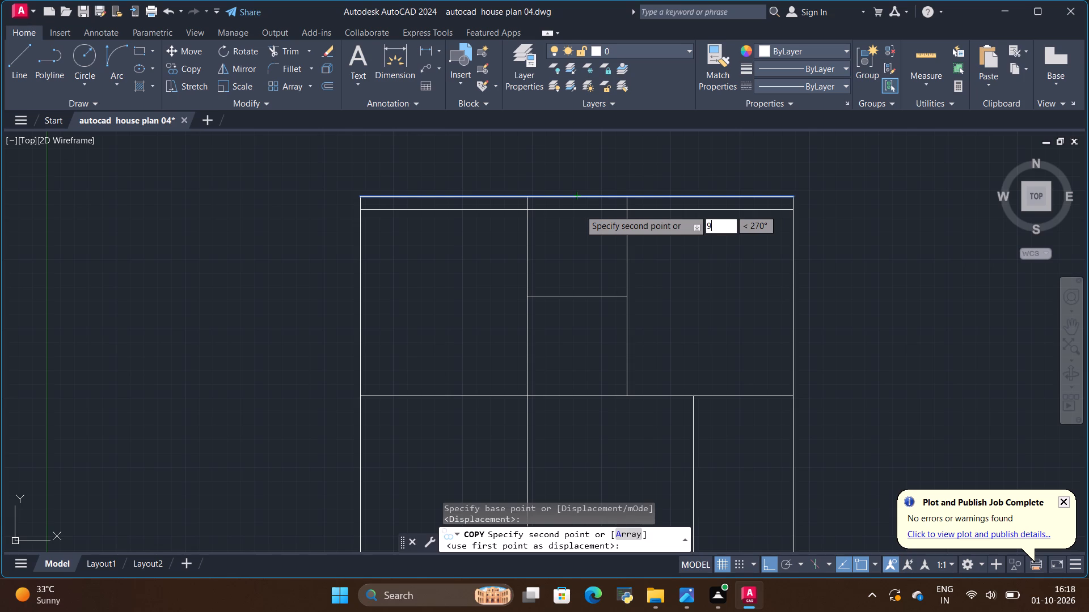
{"action": "key", "text": "shift+quotedbl"}
{"action": "key", "text": "Return"}
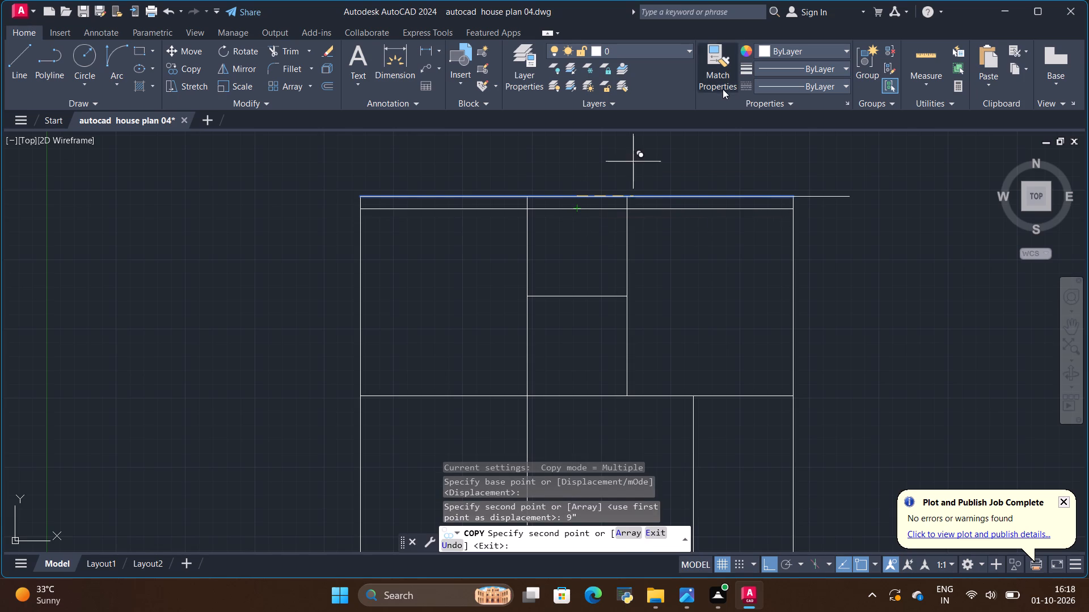
{"action": "key", "text": "Escape"}
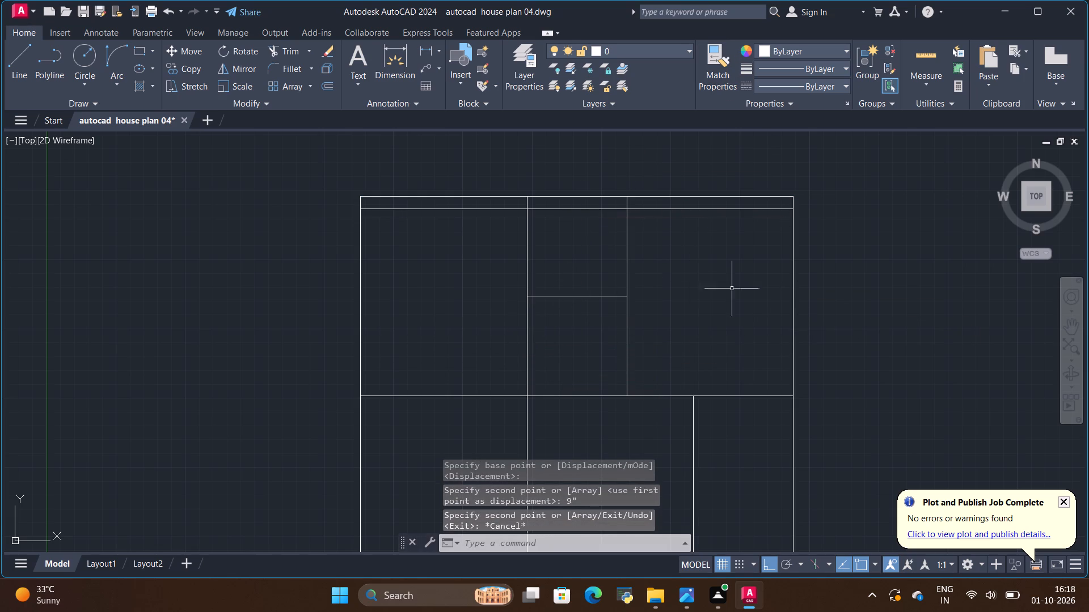
Copy the plan's right outer vertical line 9" inward to the left, as the inner face of the right exterior wall.
{"action": "left_click", "coordinate": [790, 296]}
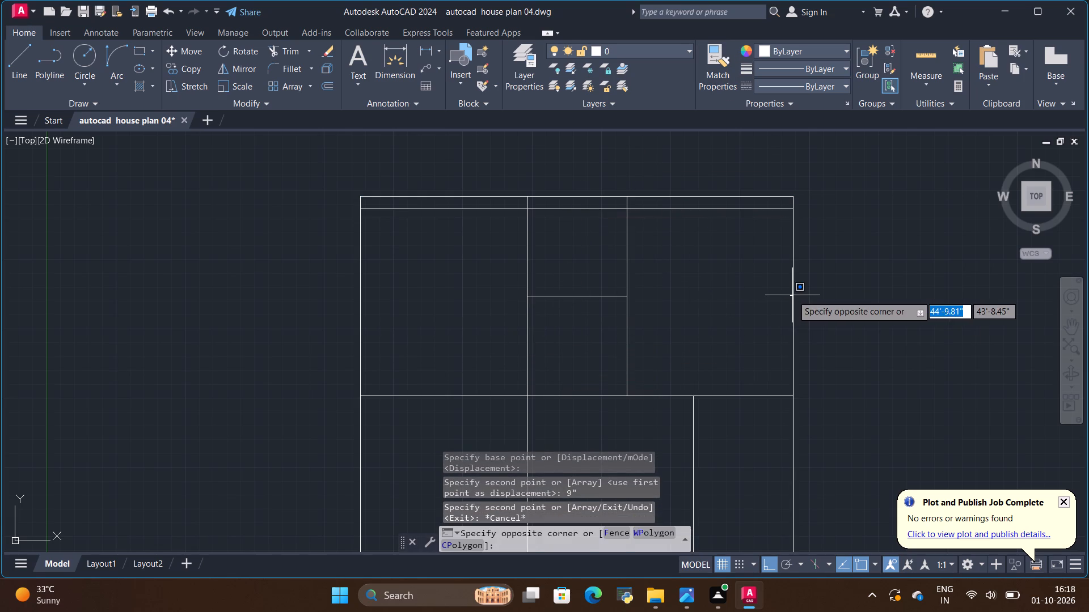
{"action": "left_click", "coordinate": [792, 295]}
{"action": "left_click", "coordinate": [792, 304]}
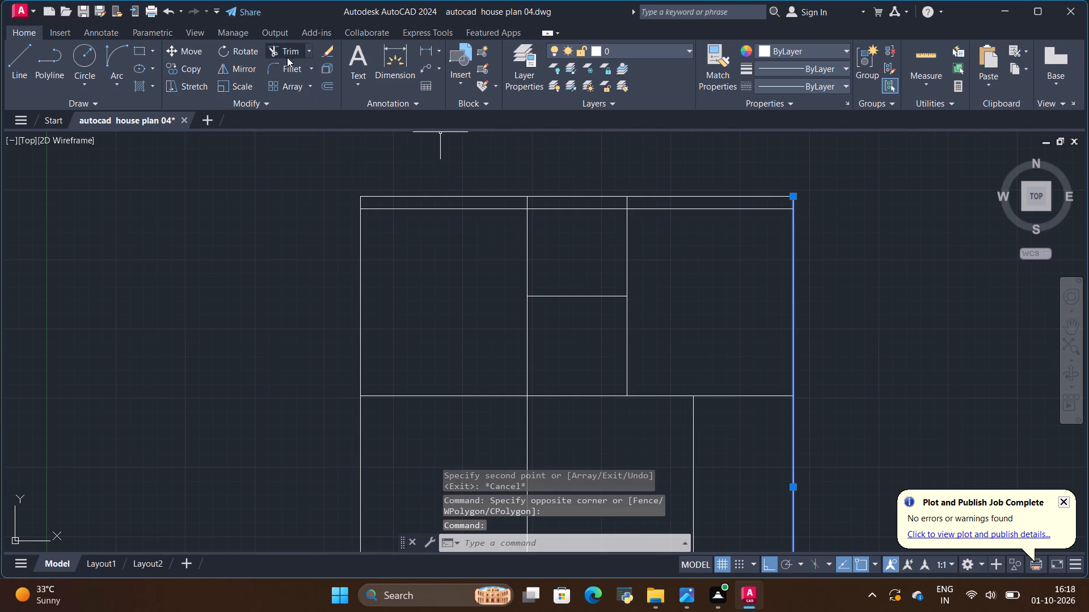
{"action": "left_click", "coordinate": [189, 63]}
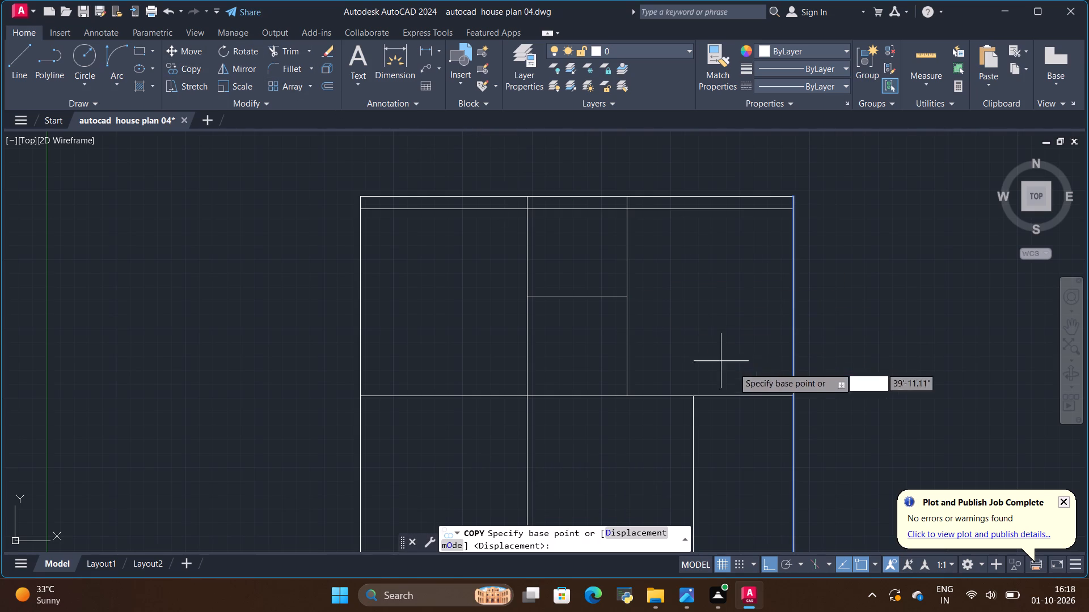
{"action": "left_click", "coordinate": [793, 394]}
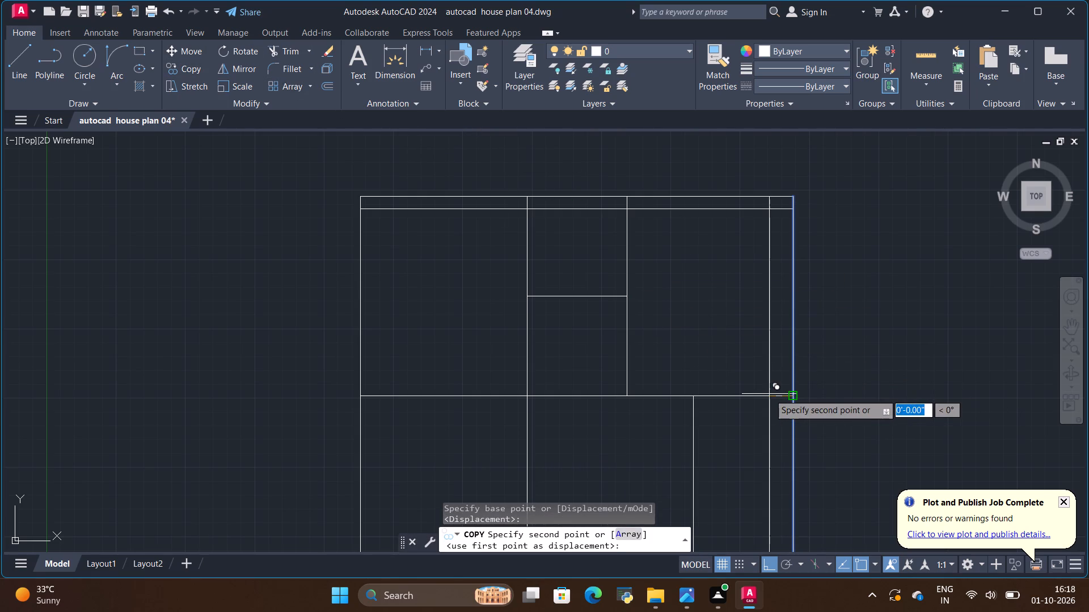
{"action": "key", "text": "BackSpace"}
{"action": "key", "text": "BackSpace"}
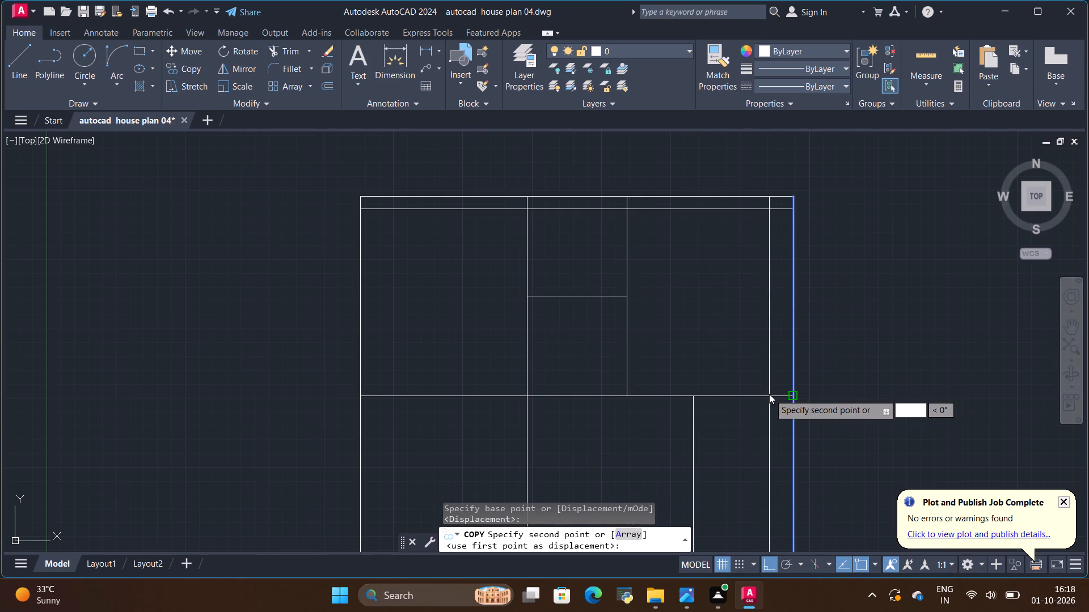
{"action": "key", "text": "9"}
{"action": "key", "text": "shift+quotedbl"}
{"action": "key", "text": "Return"}
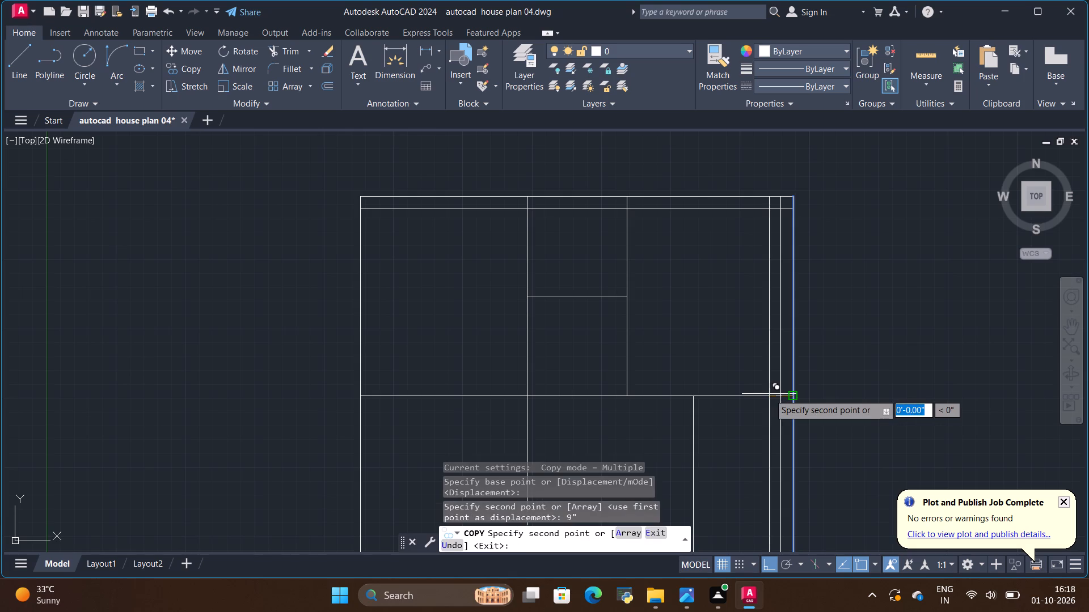
{"action": "key", "text": "Escape"}
Copy the plan's left outer vertical line 9" inward to the right from its midpoint, as the left exterior wall's inner face.
{"action": "scroll", "coordinate": [843, 354], "scroll_direction": "down", "scroll_amount": 4}
{"action": "scroll", "coordinate": [830, 439], "scroll_direction": "up", "scroll_amount": 1}
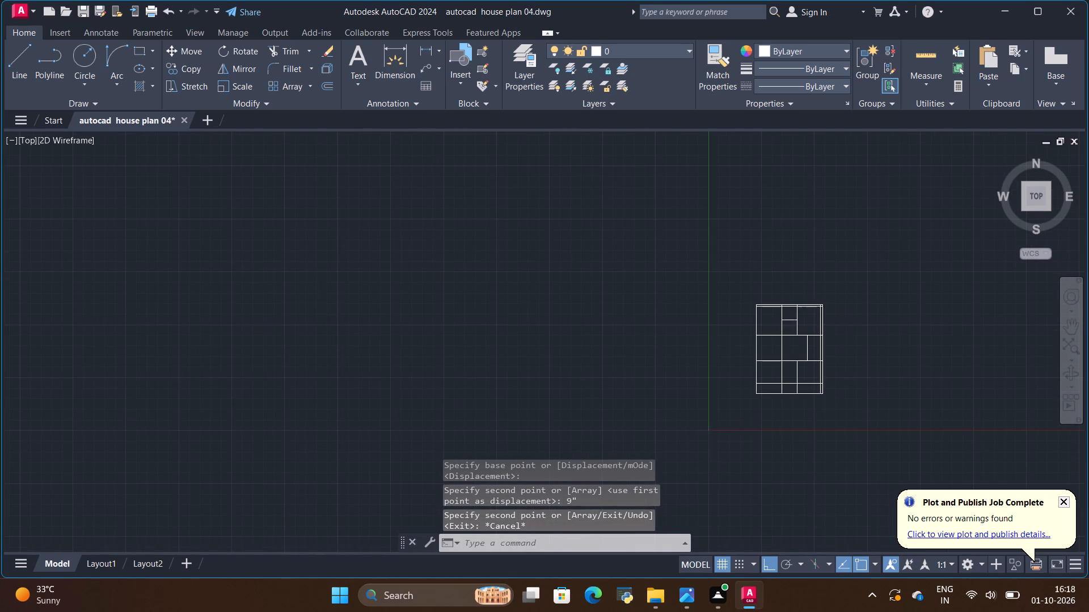
{"action": "scroll", "coordinate": [830, 439], "scroll_direction": "up", "scroll_amount": 1}
{"action": "scroll", "coordinate": [827, 319], "scroll_direction": "down", "scroll_amount": 1}
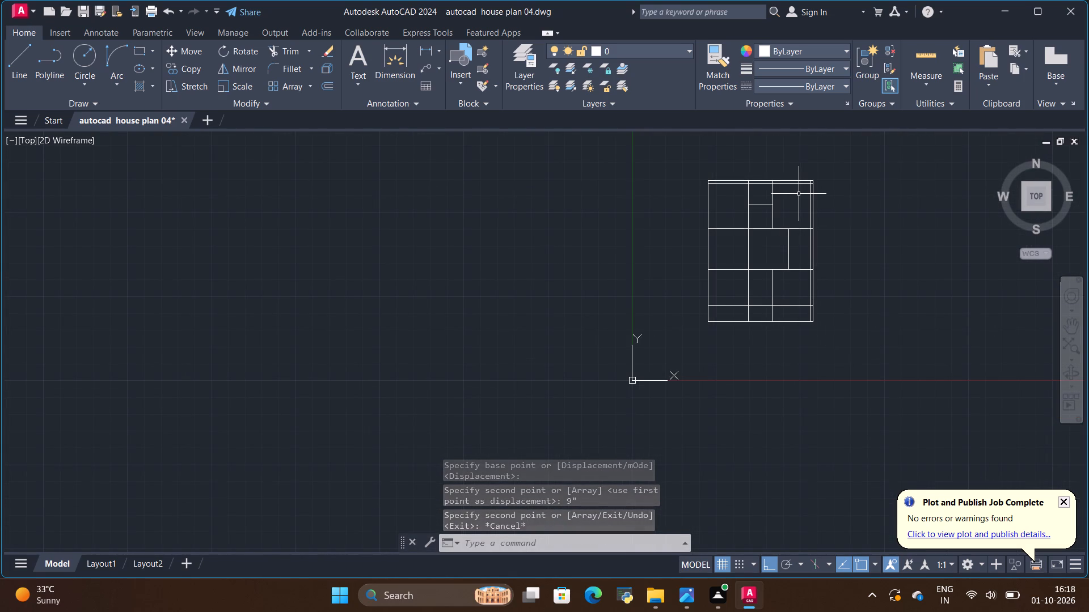
{"action": "scroll", "coordinate": [738, 167], "scroll_direction": "up", "scroll_amount": 1}
{"action": "scroll", "coordinate": [708, 206], "scroll_direction": "up", "scroll_amount": 1}
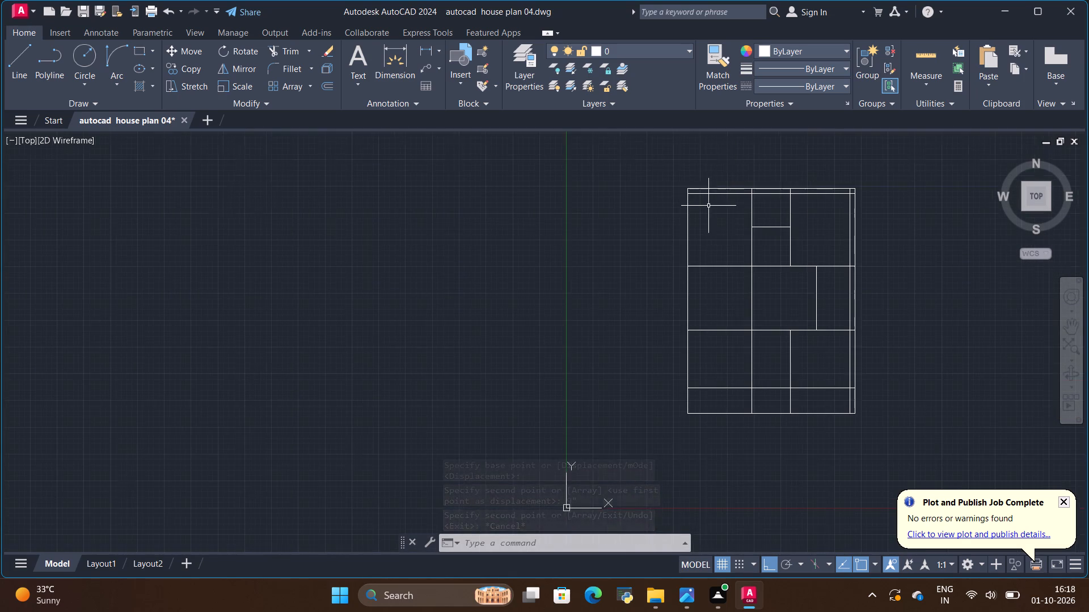
{"action": "scroll", "coordinate": [708, 206], "scroll_direction": "up", "scroll_amount": 1}
{"action": "left_click", "coordinate": [649, 231]}
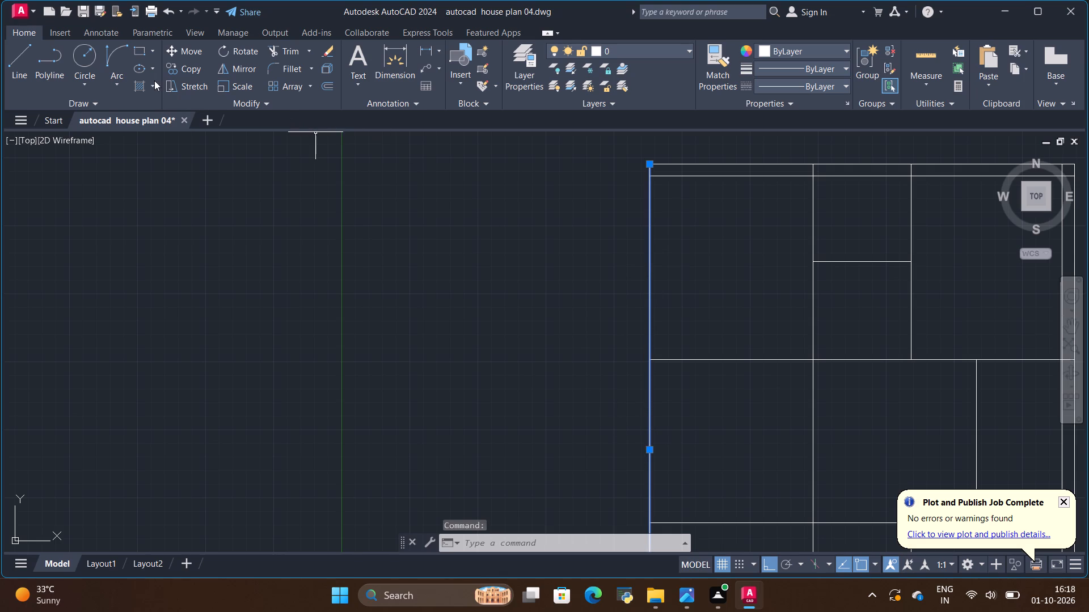
{"action": "left_click", "coordinate": [179, 69]}
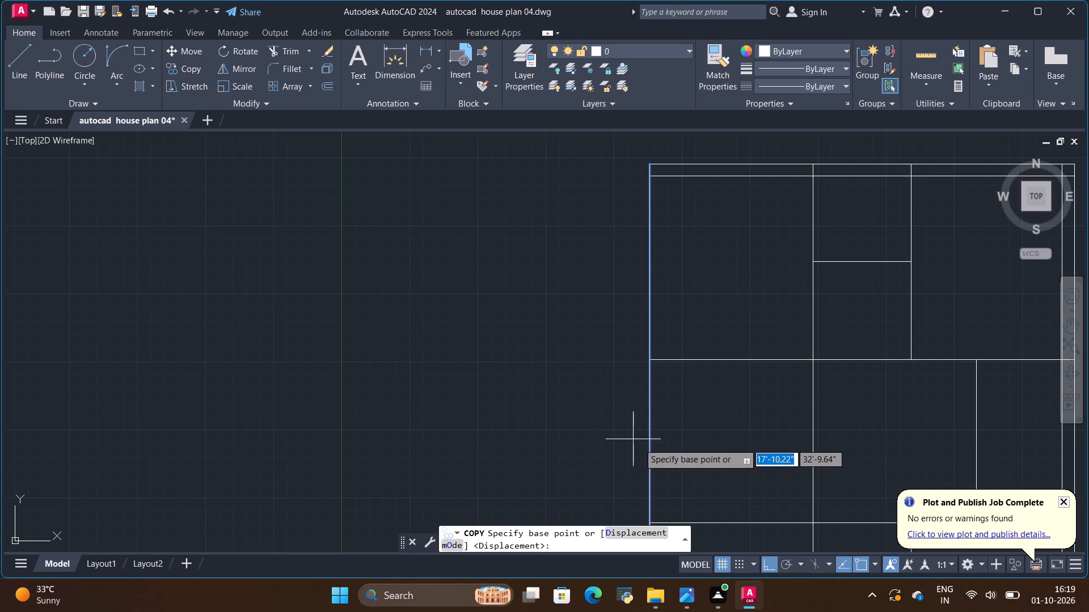
{"action": "left_click", "coordinate": [648, 448]}
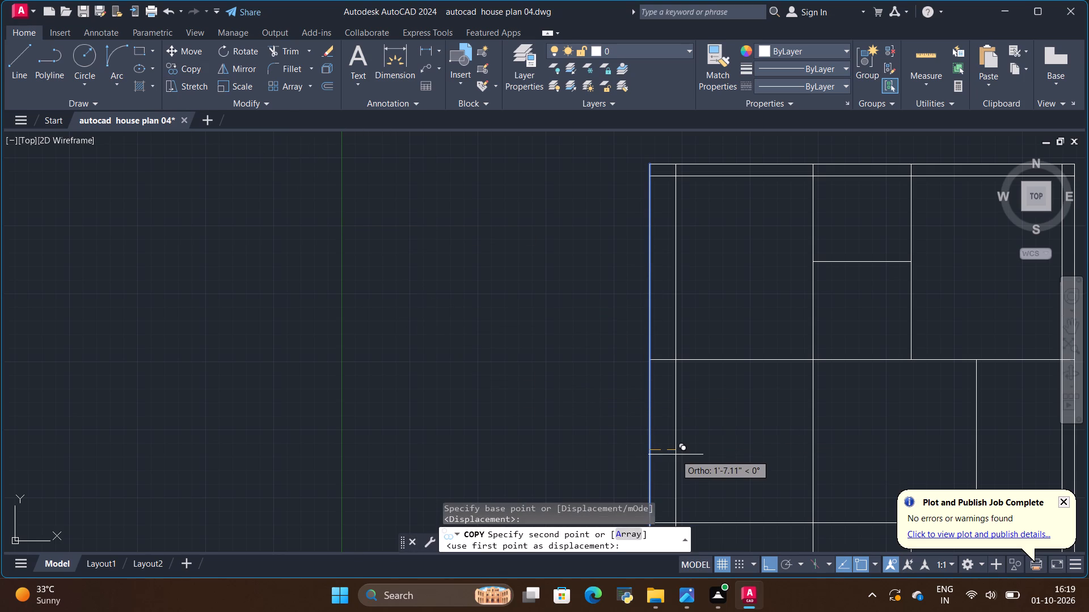
{"action": "key", "text": "BackSpace"}
{"action": "key", "text": "BackSpace"}
{"action": "key", "text": "9"}
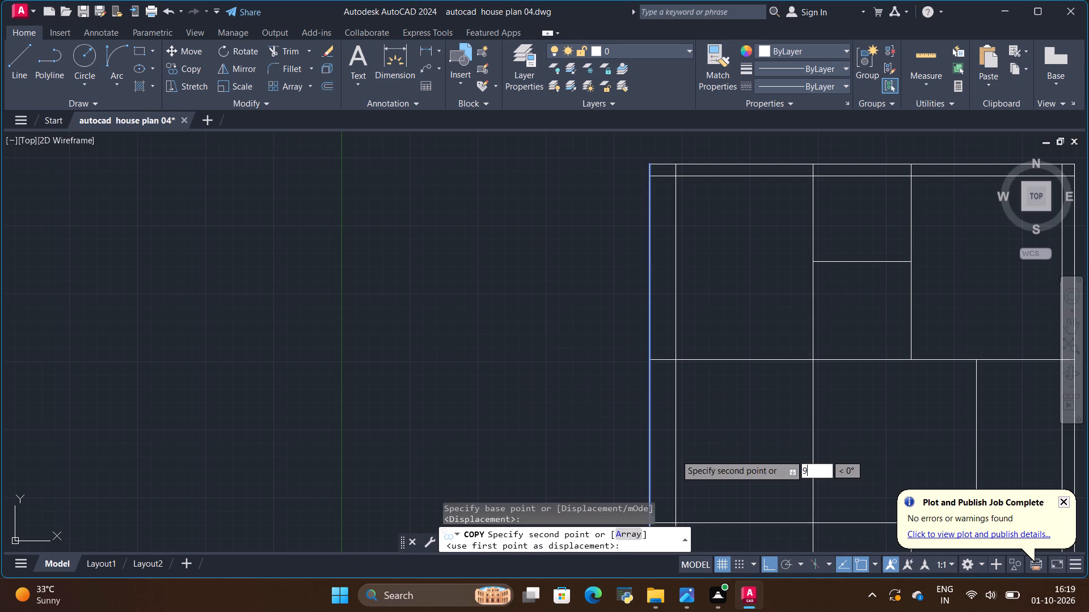
{"action": "key", "text": "shift+quotedbl"}
{"action": "key", "text": "Return"}
{"action": "key", "text": "Escape"}
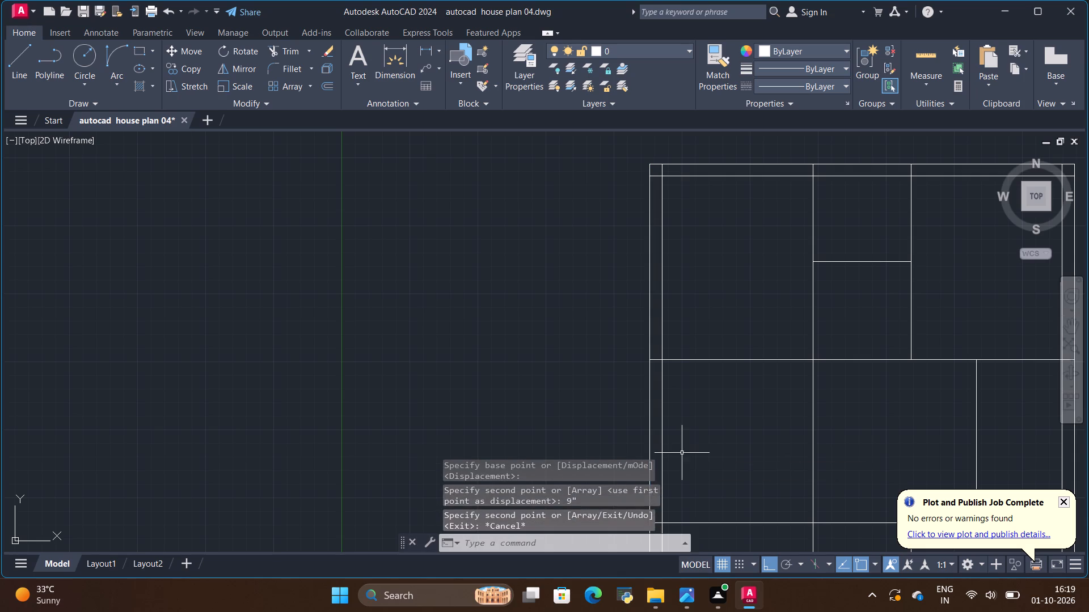
Copy the plan's bottom outer line 9" upward, as the inner face of the bottom exterior wall.
{"action": "scroll", "coordinate": [602, 253], "scroll_direction": "down", "scroll_amount": 3}
{"action": "scroll", "coordinate": [685, 386], "scroll_direction": "up", "scroll_amount": 1}
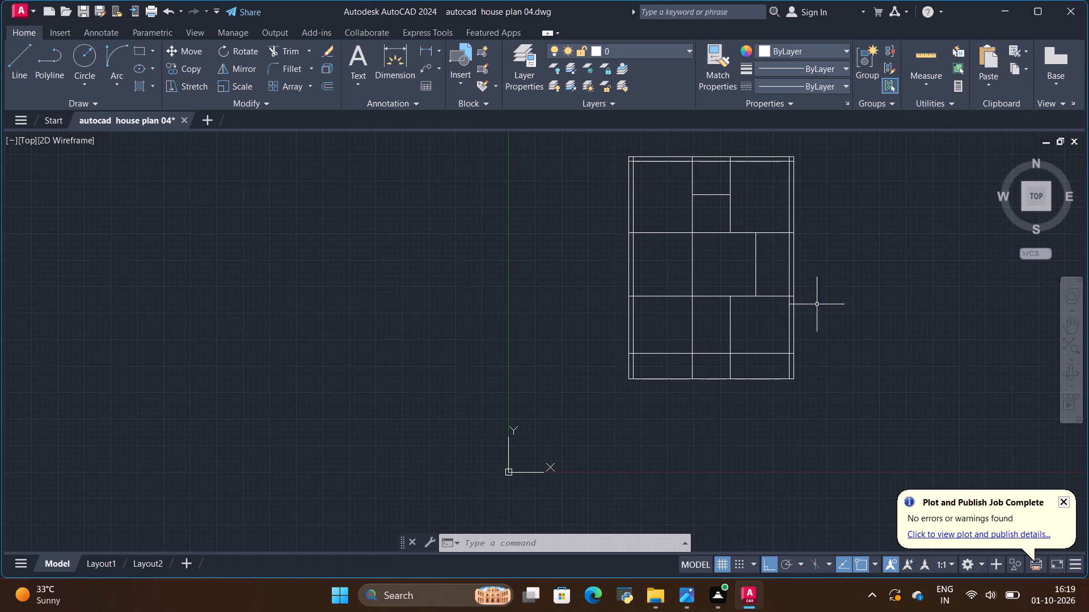
{"action": "scroll", "coordinate": [823, 334], "scroll_direction": "down", "scroll_amount": 1}
{"action": "scroll", "coordinate": [752, 356], "scroll_direction": "up", "scroll_amount": 1}
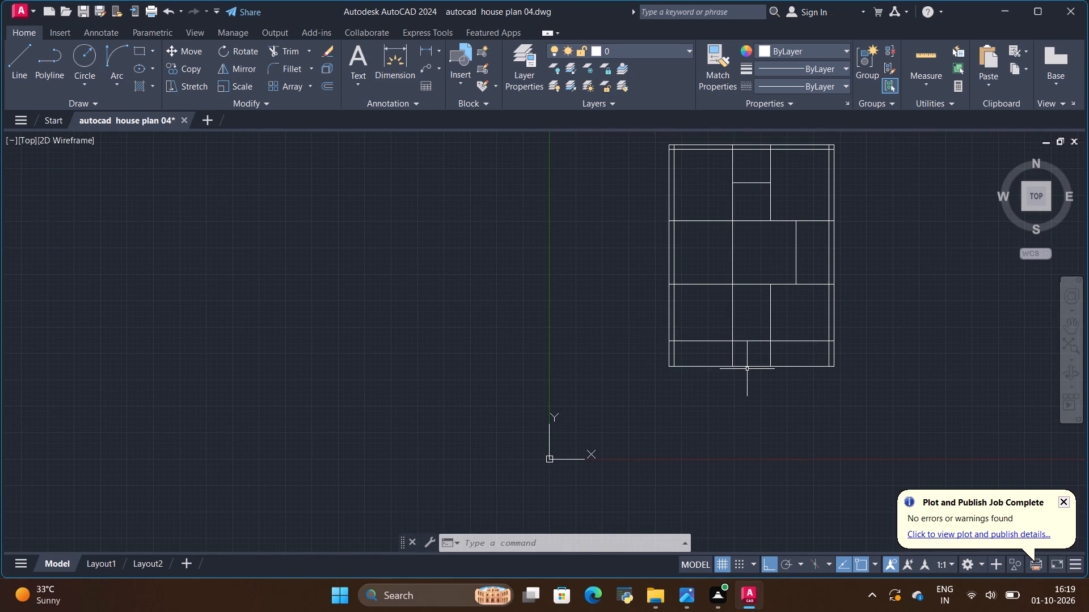
{"action": "left_click", "coordinate": [747, 367]}
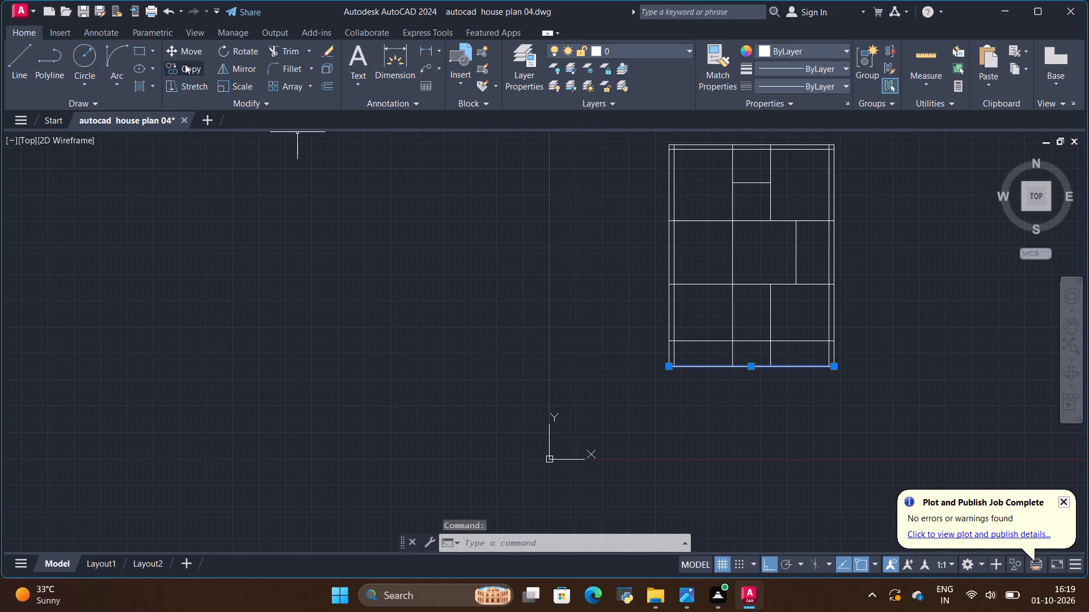
{"action": "left_click", "coordinate": [185, 64]}
{"action": "scroll", "coordinate": [735, 367], "scroll_direction": "up", "scroll_amount": 1}
{"action": "left_click", "coordinate": [724, 368]}
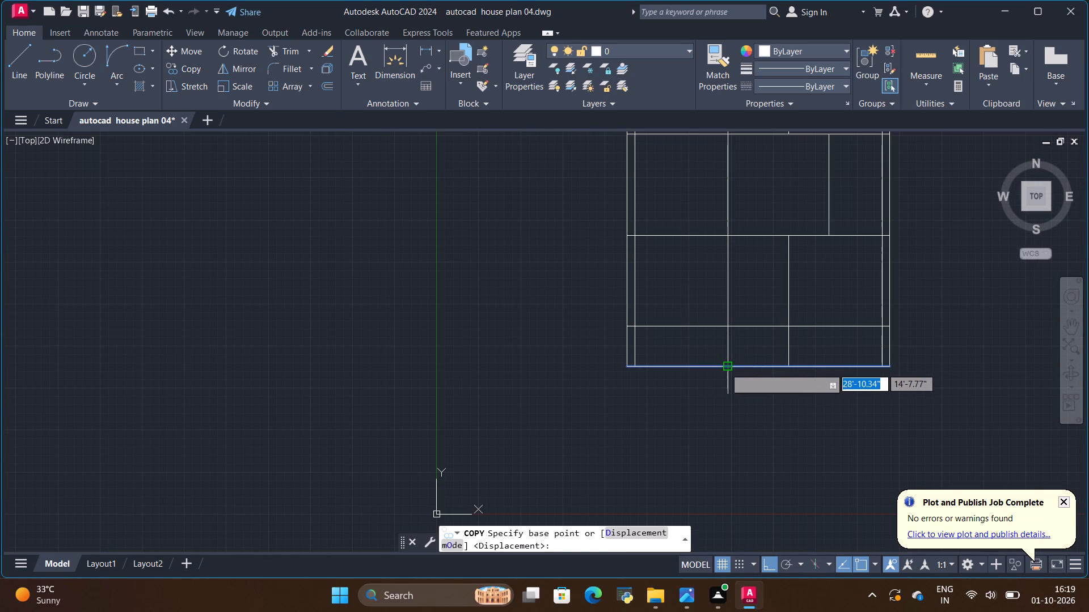
{"action": "key", "text": "BackSpace"}
{"action": "key", "text": "BackSpace"}
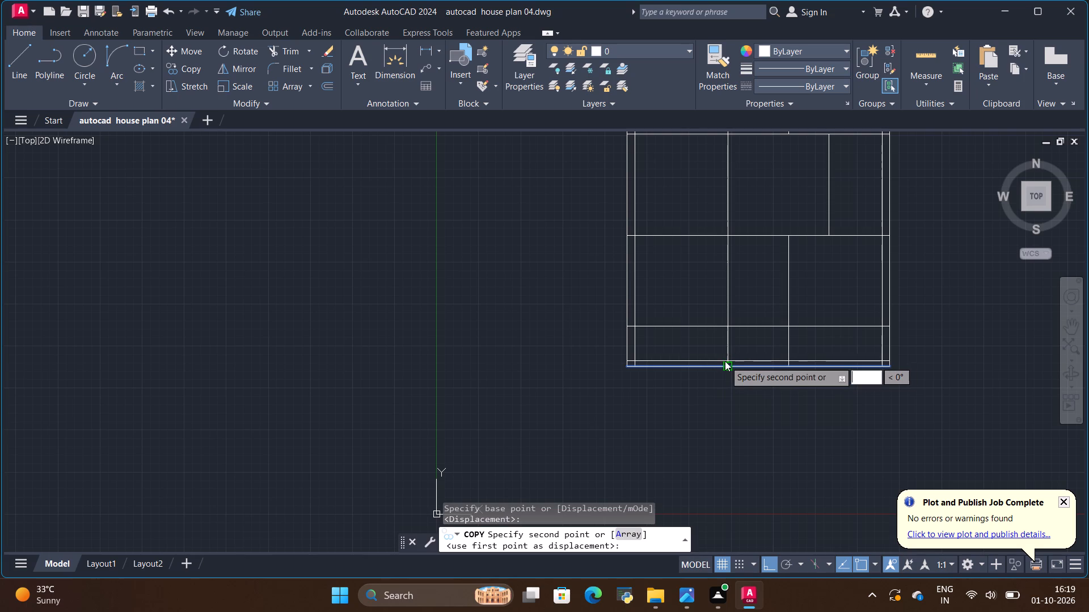
{"action": "key", "text": "9"}
{"action": "key", "text": "shift+quotedbl"}
{"action": "key", "text": "Return"}
{"action": "key", "text": "Escape"}
Check the living hall and stair opening in the hand-drawn reference, and trim the hall's lower horizontal line from the stair's left wall rightward.
{"action": "scroll", "coordinate": [740, 396], "scroll_direction": "down", "scroll_amount": 1}
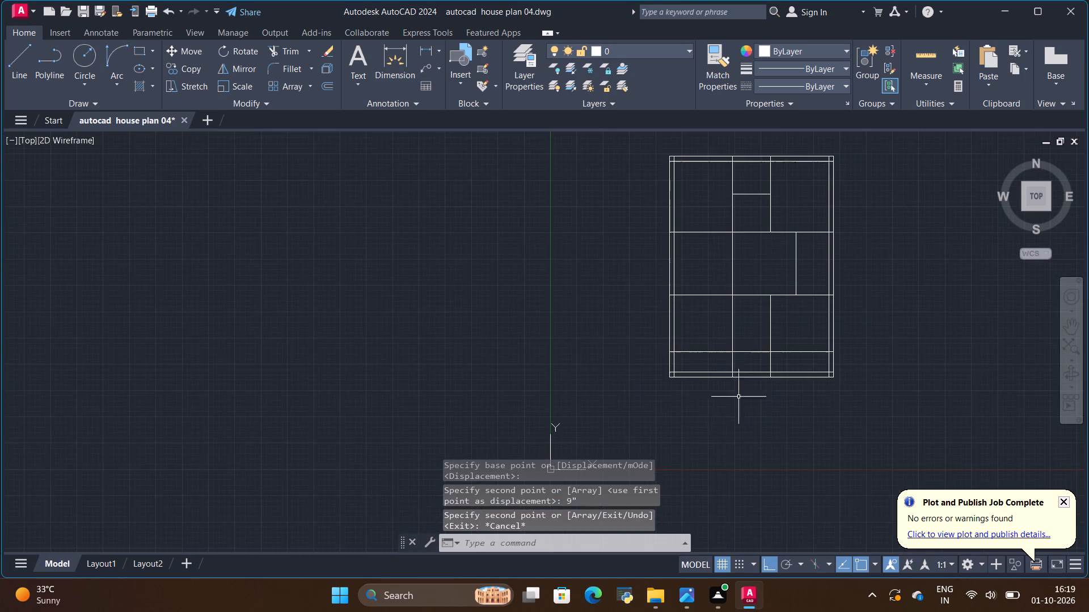
{"action": "scroll", "coordinate": [743, 355], "scroll_direction": "down", "scroll_amount": 1}
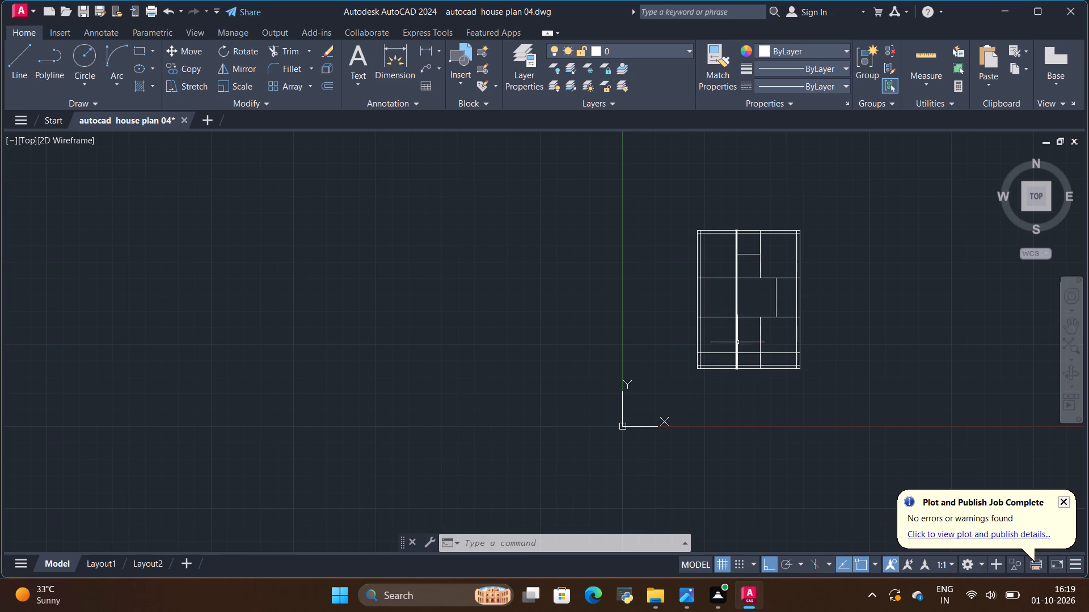
{"action": "scroll", "coordinate": [737, 342], "scroll_direction": "down", "scroll_amount": 1}
{"action": "scroll", "coordinate": [741, 306], "scroll_direction": "up", "scroll_amount": 3}
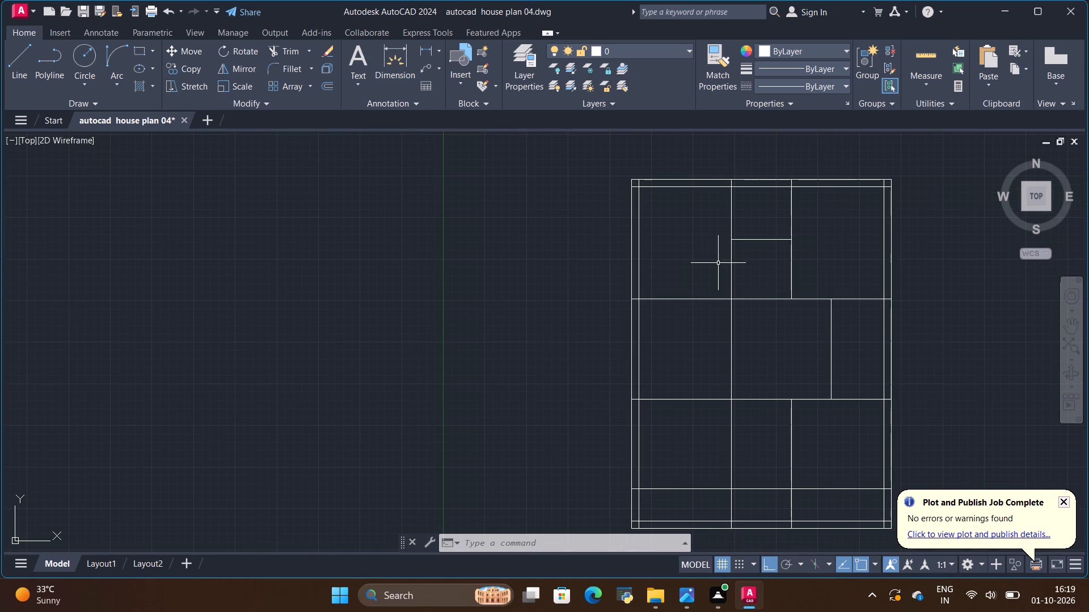
{"action": "left_click", "coordinate": [730, 256]}
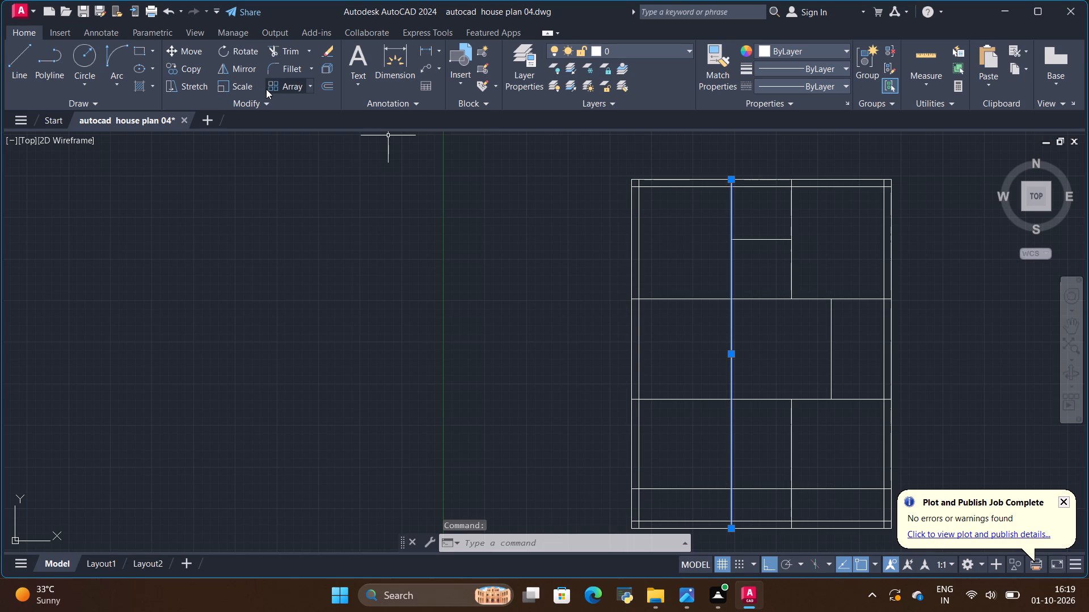
{"action": "key", "text": "alt+Tab"}
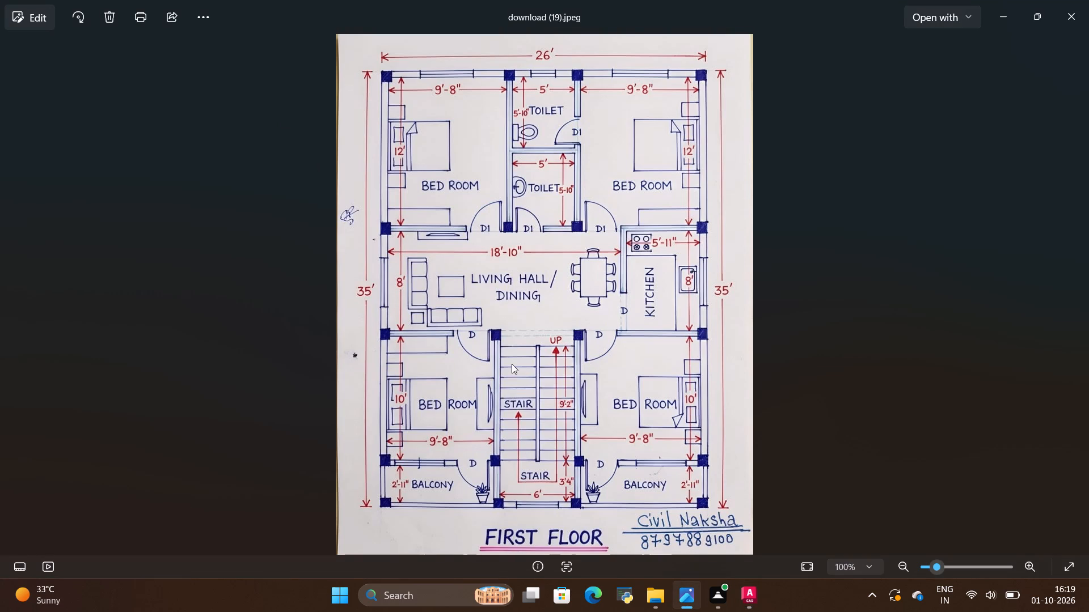
{"action": "key", "text": "alt+Tab"}
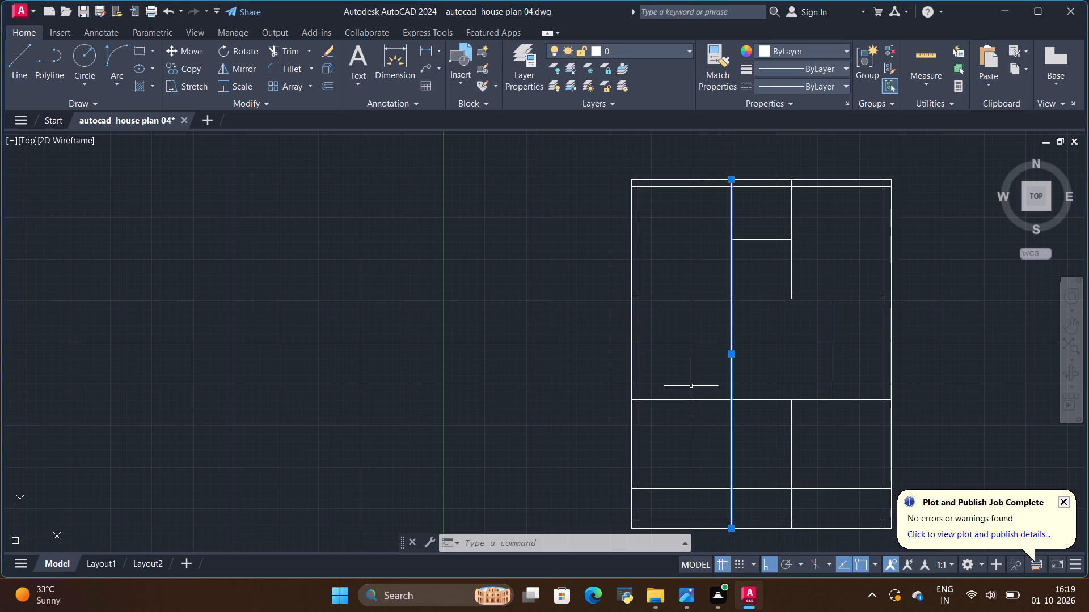
{"action": "key", "text": "alt+Tab"}
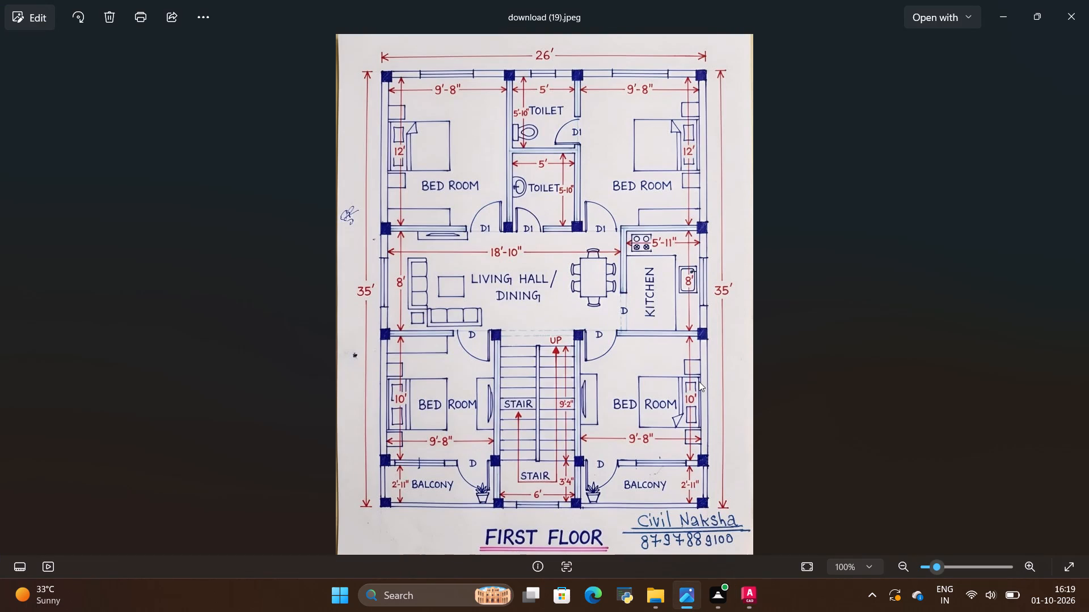
{"action": "key", "text": "alt+Tab"}
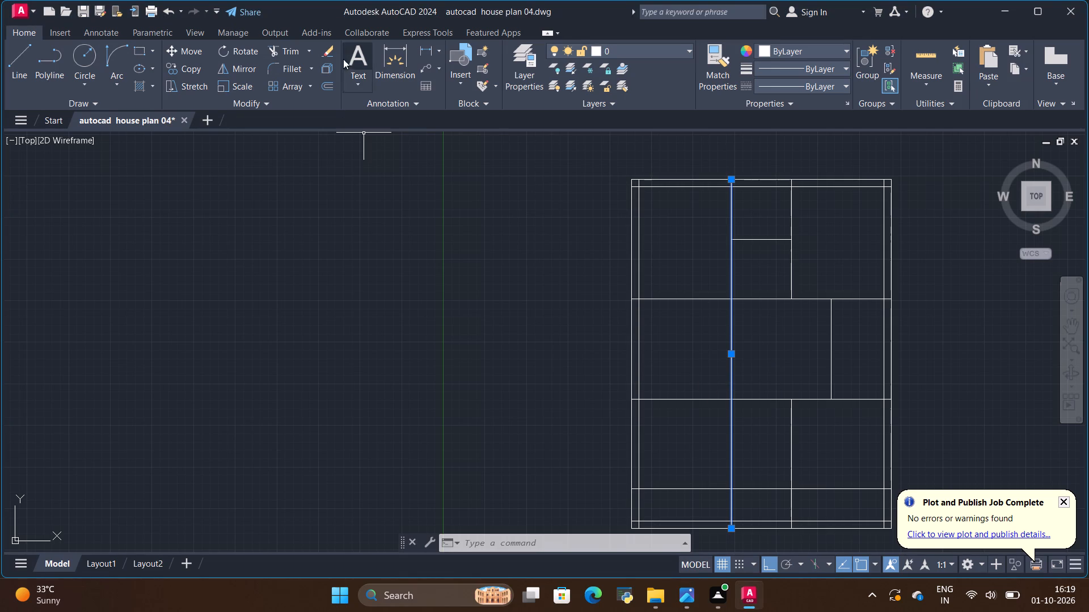
{"action": "left_click", "coordinate": [297, 50]}
{"action": "left_click_drag", "start_coordinate": [759, 388], "coordinate": [774, 431]}
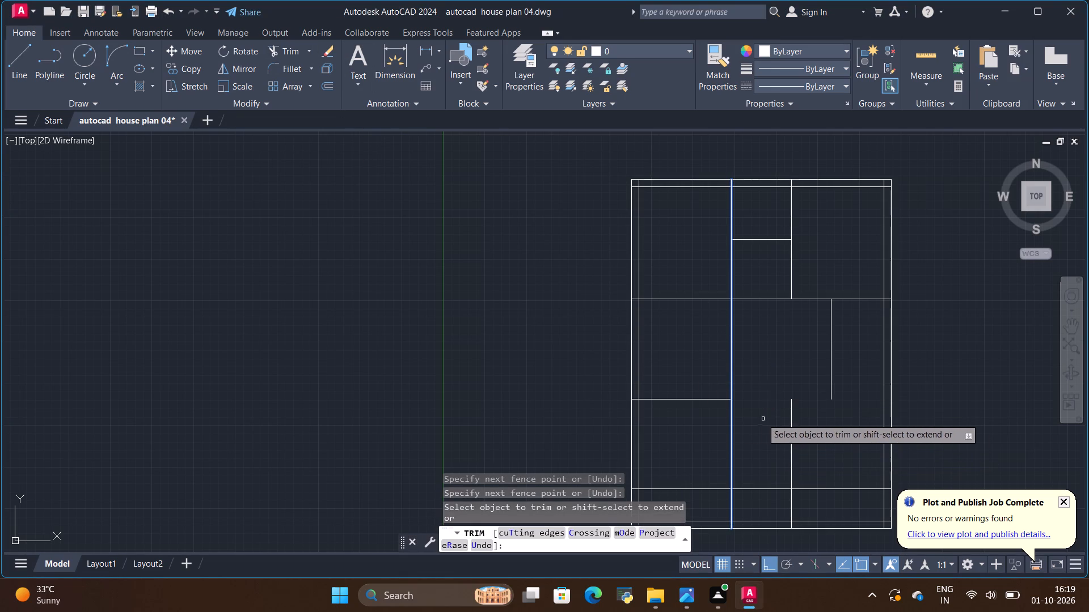
Draw a horizontal line from the top of the stair's right wall to the right outer wall, closing the lower-right bedroom.
{"action": "left_click", "coordinate": [22, 58]}
{"action": "left_click", "coordinate": [795, 401]}
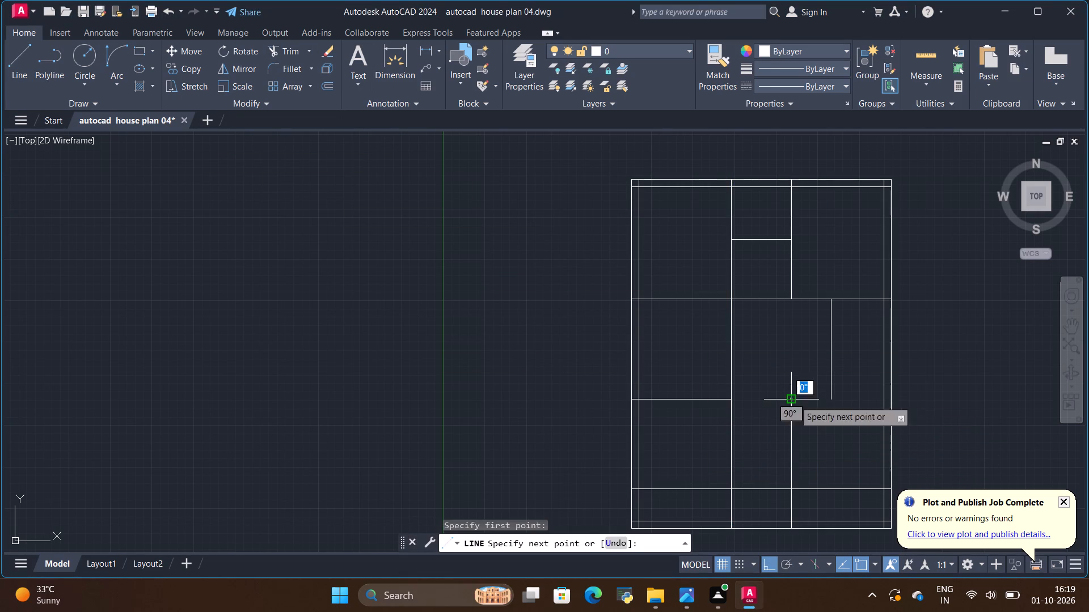
{"action": "left_click", "coordinate": [890, 397]}
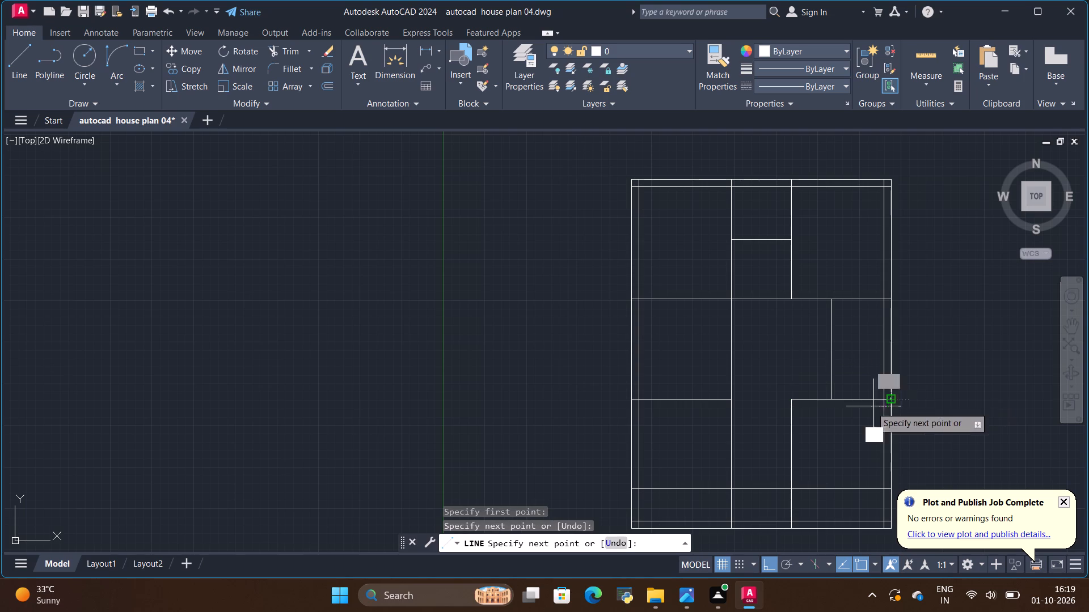
{"action": "key", "text": "Escape"}
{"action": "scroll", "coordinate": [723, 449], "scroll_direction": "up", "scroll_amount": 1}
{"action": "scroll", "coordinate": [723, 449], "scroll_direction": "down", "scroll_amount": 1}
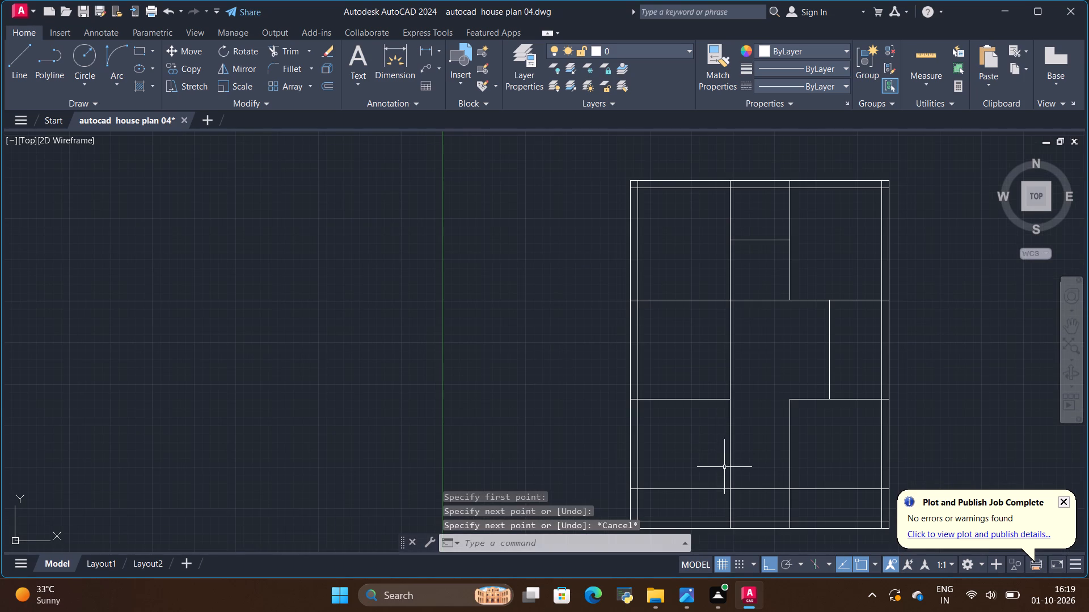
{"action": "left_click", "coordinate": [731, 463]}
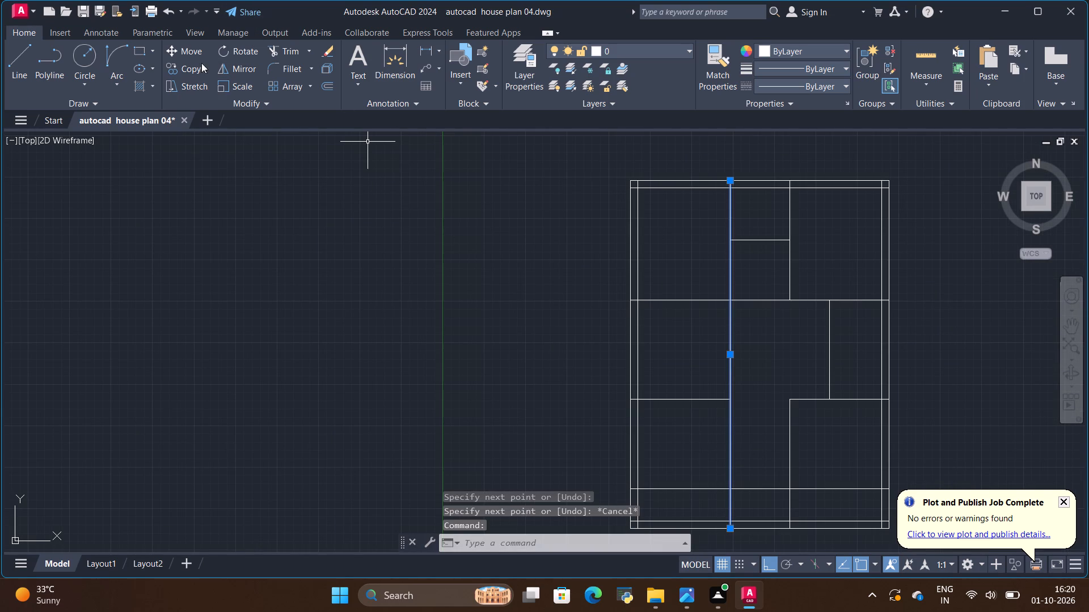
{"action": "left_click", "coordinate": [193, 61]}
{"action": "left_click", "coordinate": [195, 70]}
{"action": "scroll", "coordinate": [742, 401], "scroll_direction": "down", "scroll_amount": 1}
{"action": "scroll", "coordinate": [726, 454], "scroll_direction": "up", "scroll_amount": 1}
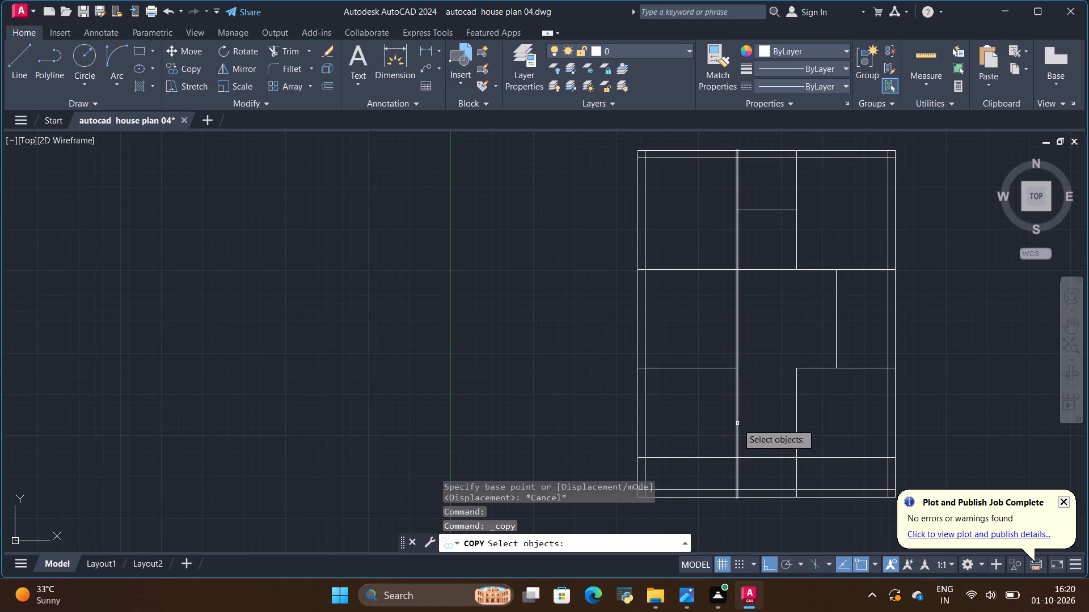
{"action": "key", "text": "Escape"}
Copy the full-height interior vertical line left of the toilets and stair 2.25" to the left and 2.25" to the right.
{"action": "left_click", "coordinate": [737, 424]}
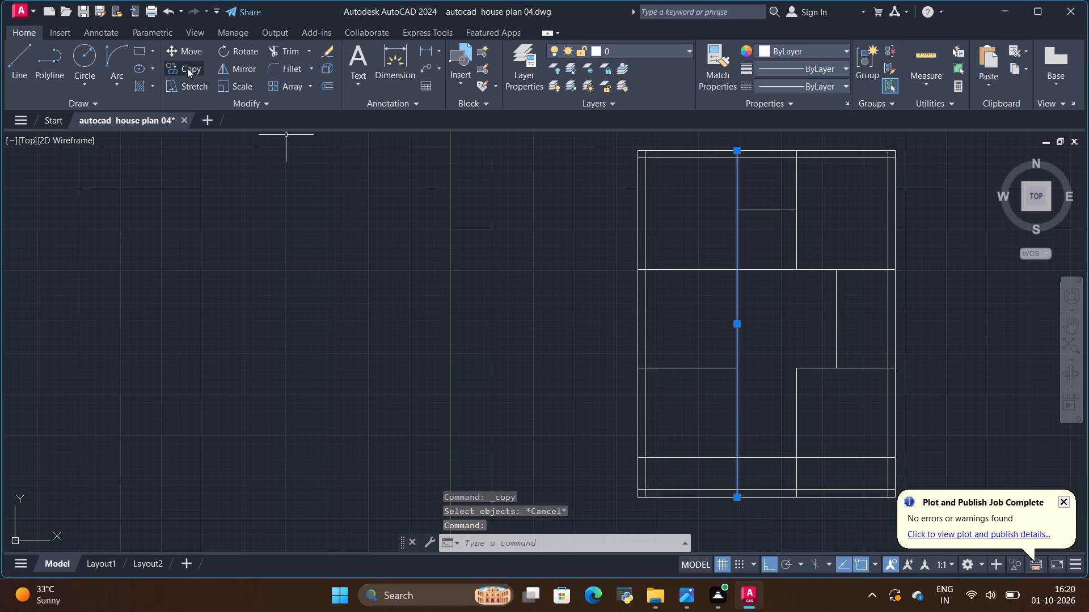
{"action": "left_click", "coordinate": [187, 68]}
{"action": "left_click", "coordinate": [737, 368]}
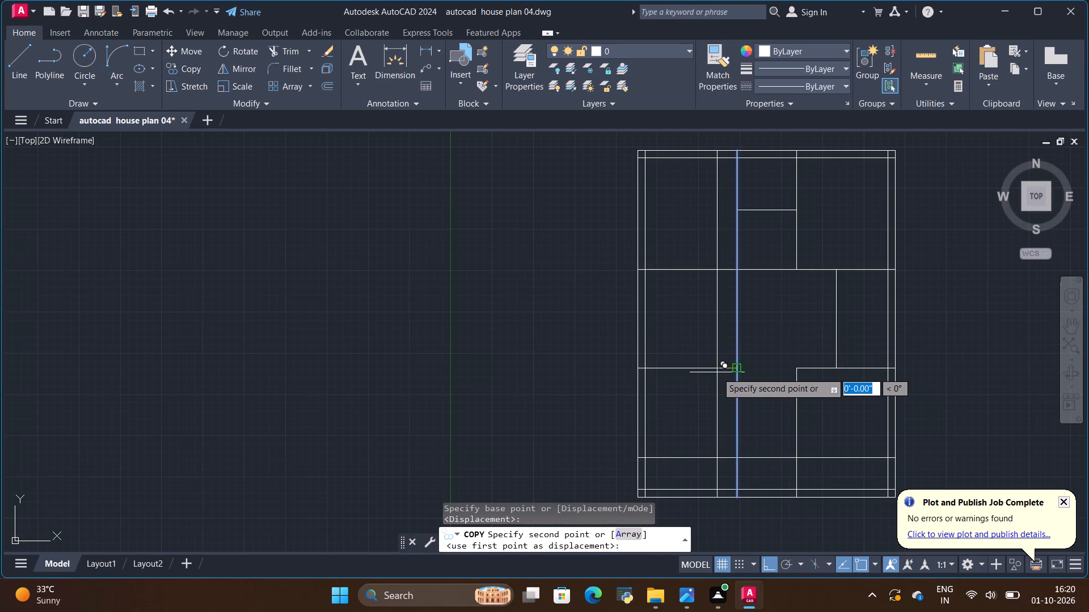
{"action": "key", "text": "BackSpace"}
{"action": "key", "text": "BackSpace"}
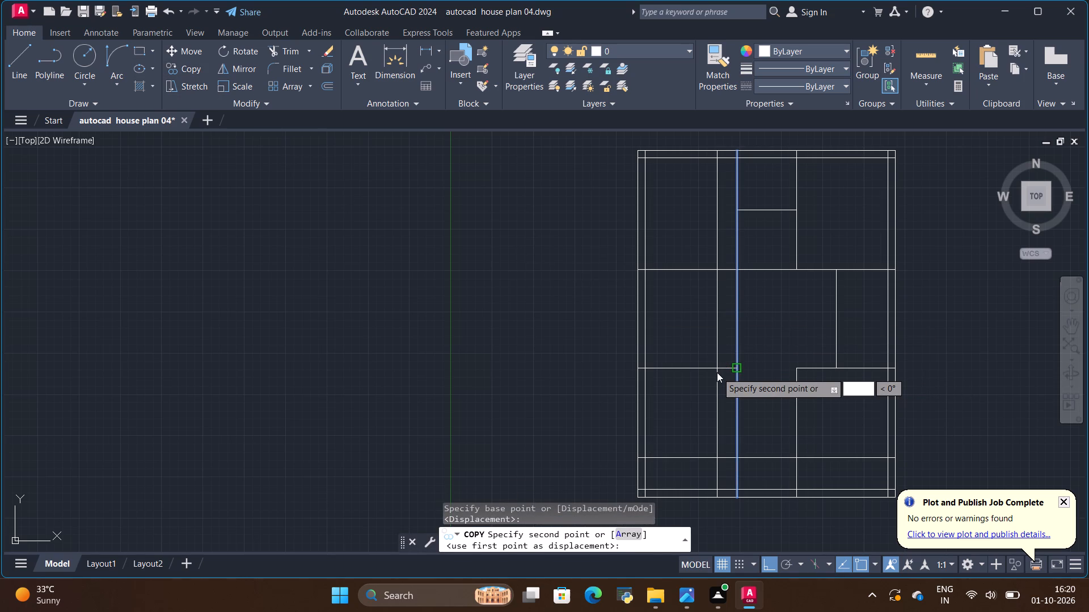
{"action": "type", "text": "2.25"}
{"action": "key", "text": "shift+quotedbl"}
{"action": "key", "text": "Return"}
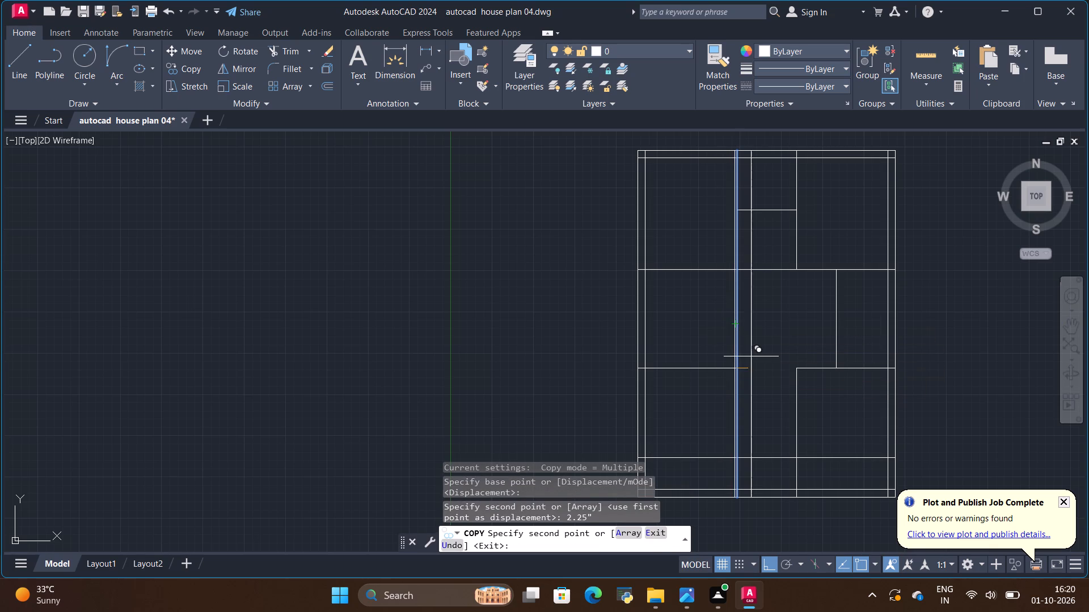
{"action": "key", "text": "BackSpace"}
{"action": "key", "text": "BackSpace"}
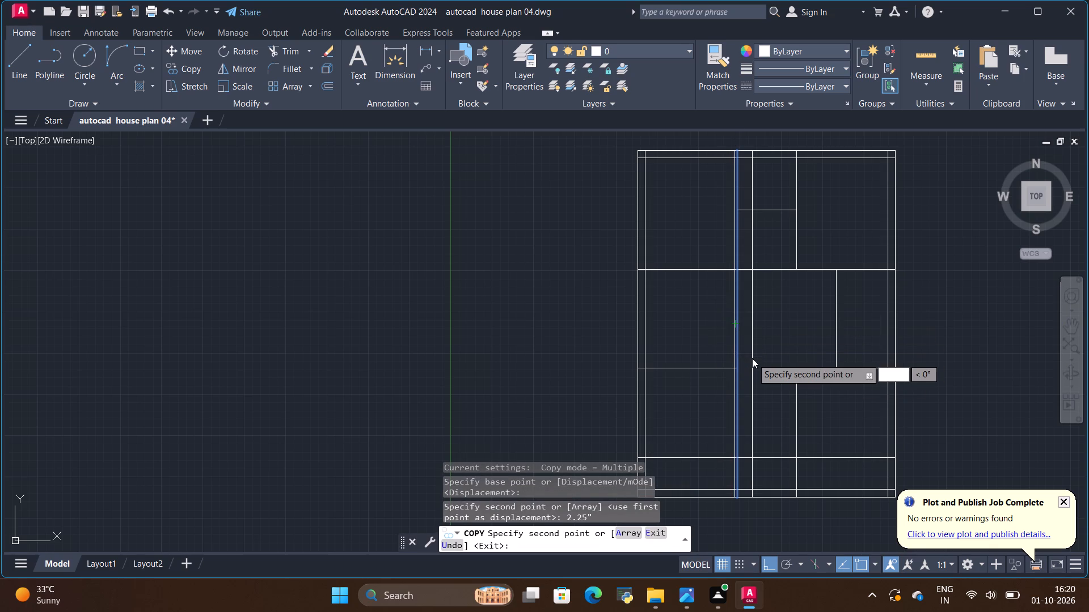
{"action": "type", "text": "2.25"}
{"action": "key", "text": "shift+quotedbl"}
{"action": "key", "text": "Return"}
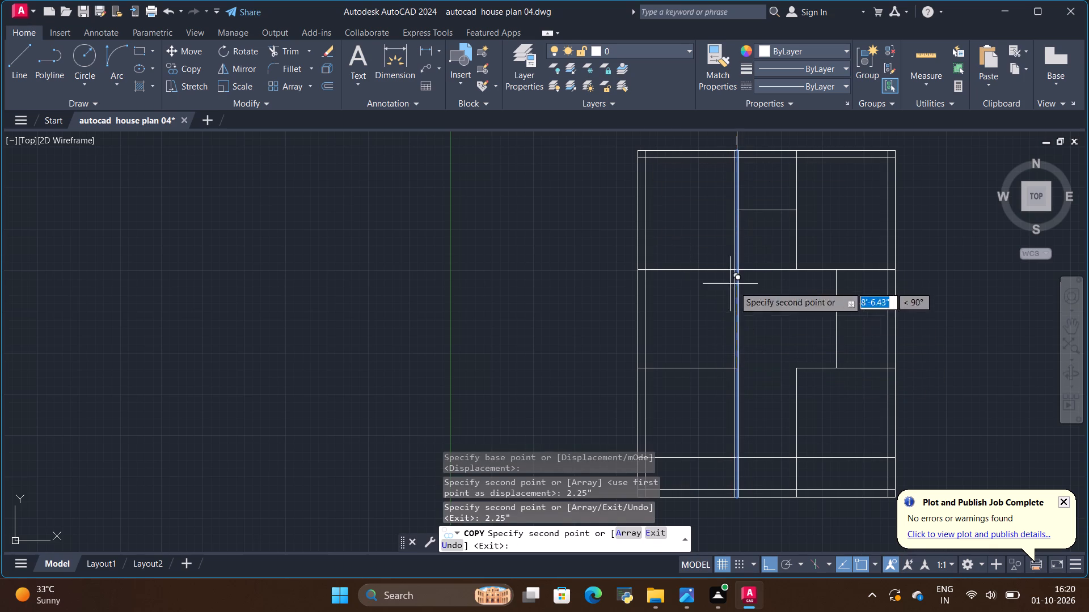
{"action": "key", "text": "Escape"}
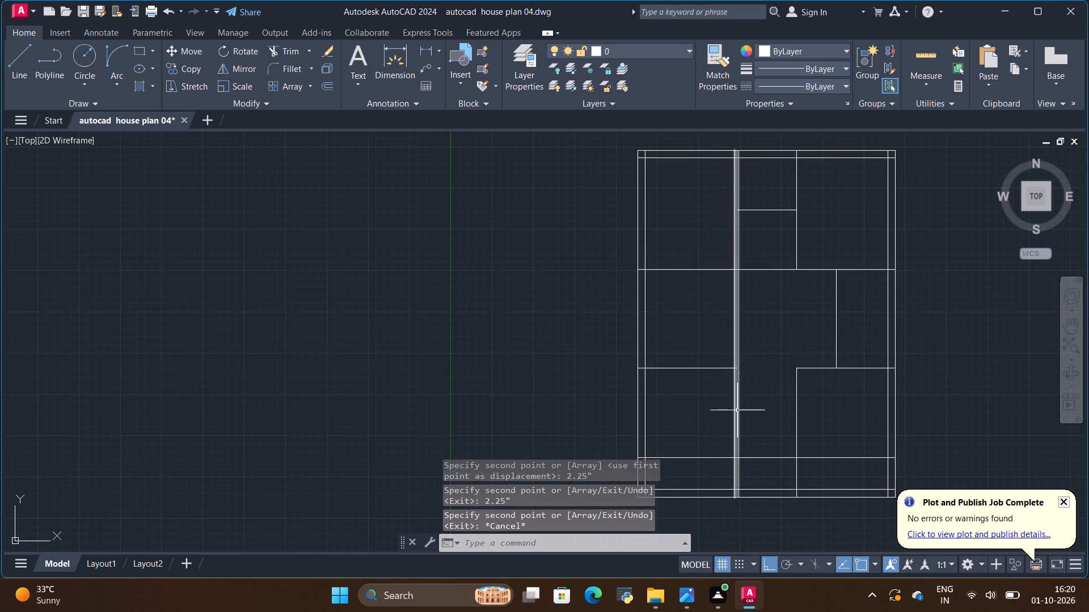
Copy the vertical line on the right side of the two toilets 2.25" to the left and 2.25" to the right.
{"action": "scroll", "coordinate": [779, 146], "scroll_direction": "up", "scroll_amount": 2}
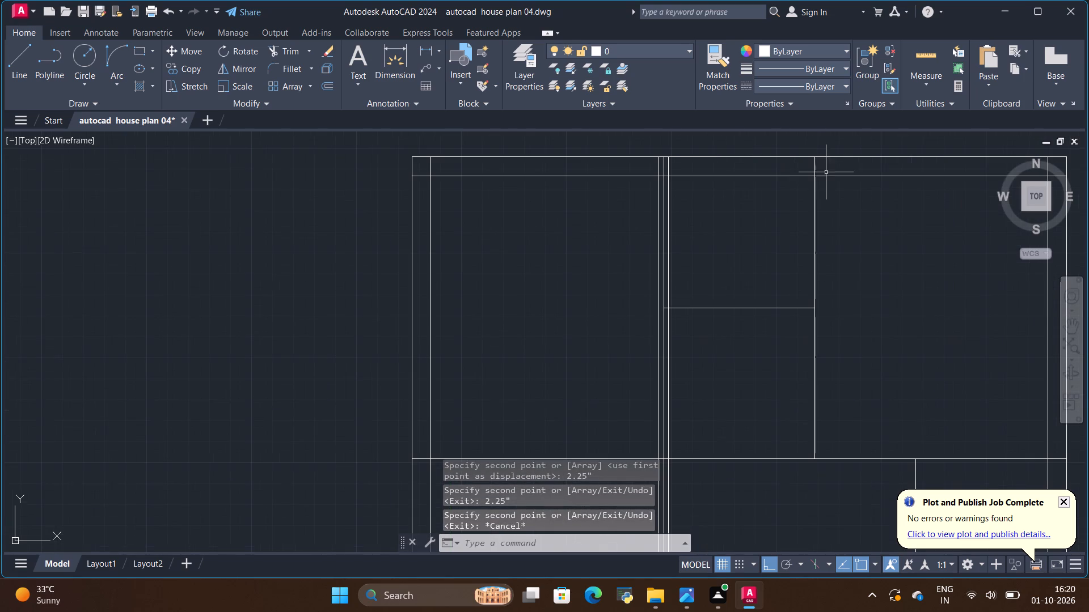
{"action": "left_click", "coordinate": [814, 205]}
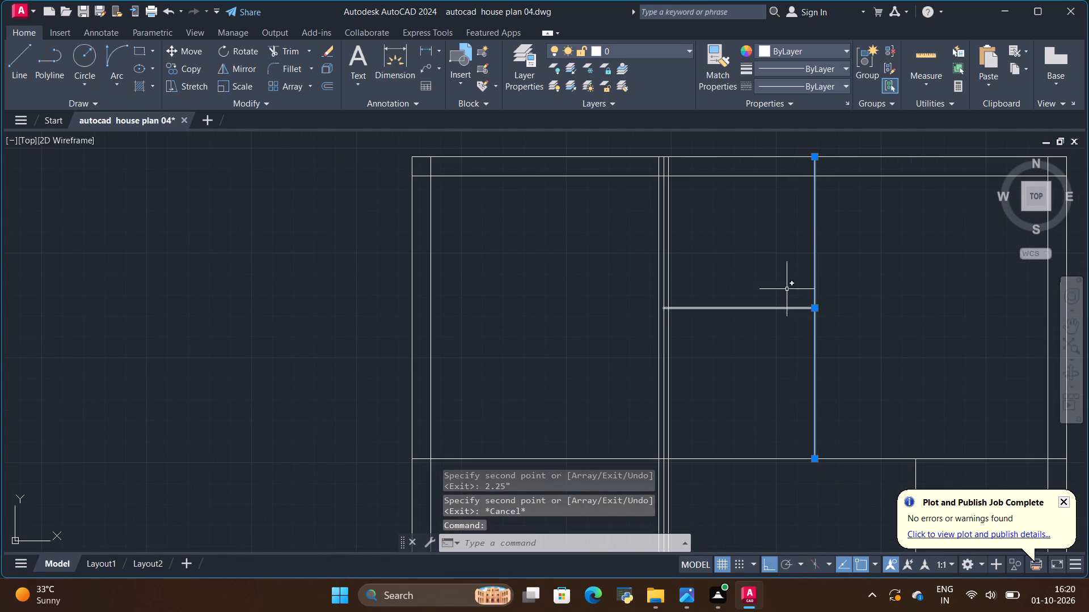
{"action": "left_click", "coordinate": [199, 68]}
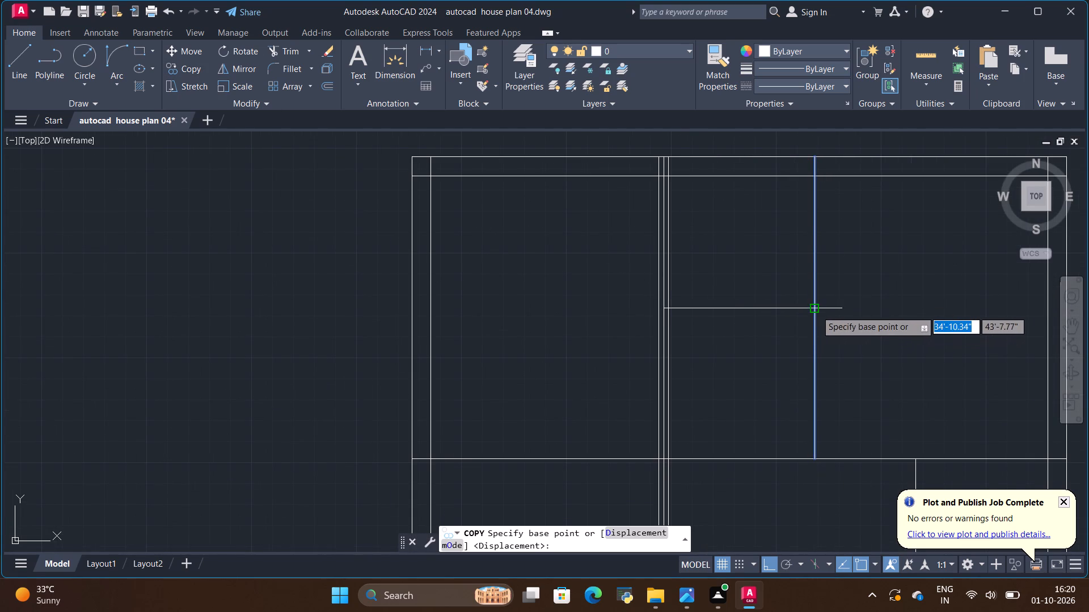
{"action": "left_click", "coordinate": [816, 309]}
{"action": "key", "text": "BackSpace"}
{"action": "key", "text": "BackSpace"}
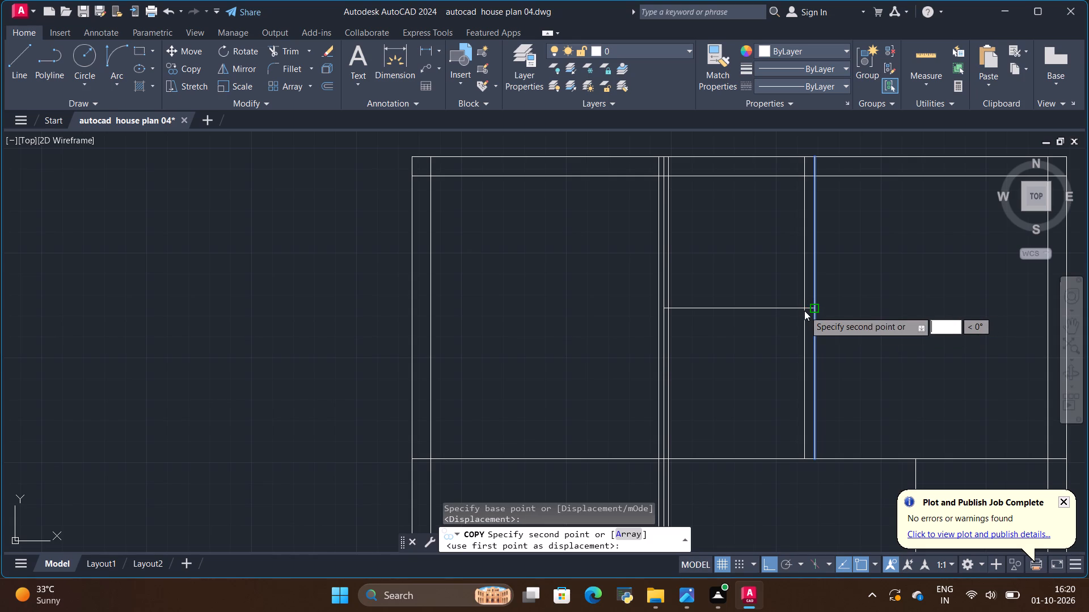
{"action": "type", "text": "2.25"}
{"action": "key", "text": "shift+quotedbl"}
{"action": "key", "text": "Return"}
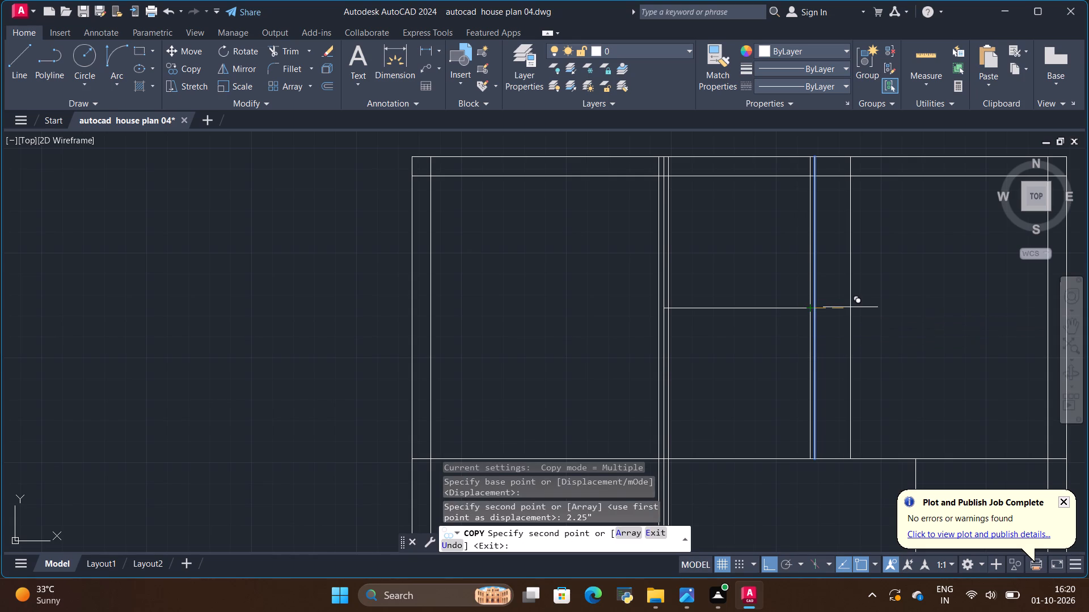
{"action": "key", "text": "BackSpace"}
{"action": "key", "text": "BackSpace"}
{"action": "type", "text": "2.25"}
{"action": "key", "text": "shift+quotedbl"}
{"action": "key", "text": "Return"}
{"action": "scroll", "coordinate": [836, 312], "scroll_direction": "down", "scroll_amount": 2}
{"action": "key", "text": "Escape"}
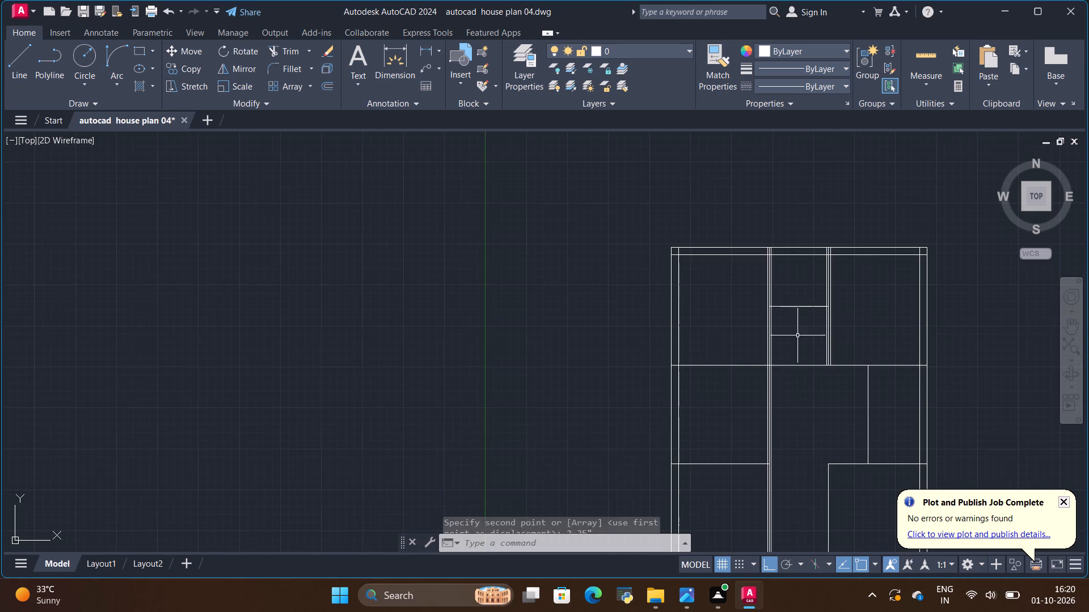
Copy the full-width horizontal line below the toilets 2.25" upward and 2.25" downward.
{"action": "scroll", "coordinate": [791, 356], "scroll_direction": "up", "scroll_amount": 1}
{"action": "scroll", "coordinate": [790, 351], "scroll_direction": "down", "scroll_amount": 1}
{"action": "left_click", "coordinate": [792, 365]}
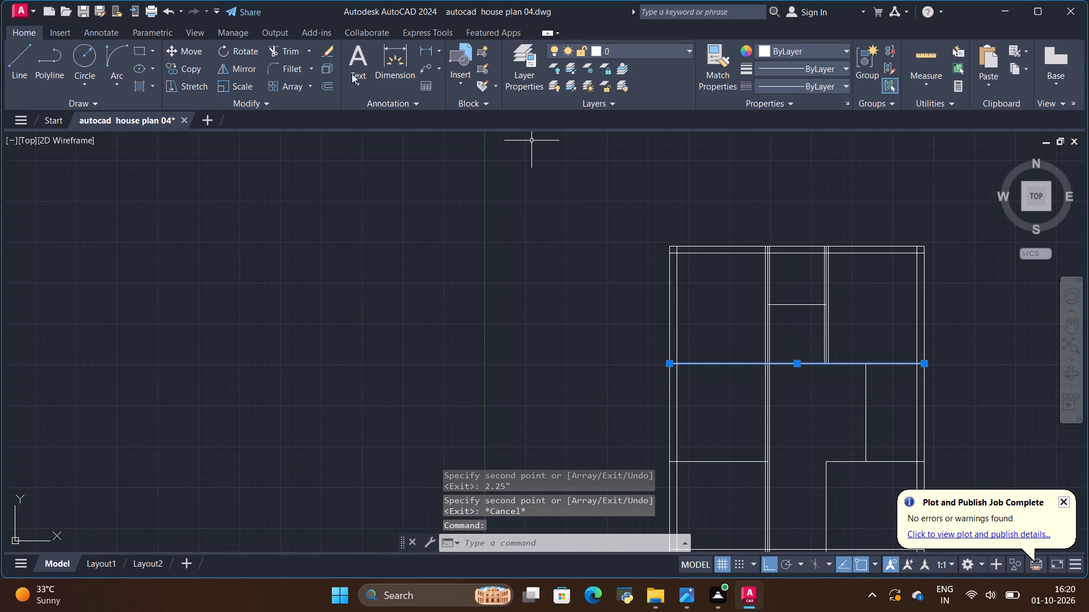
{"action": "left_click", "coordinate": [184, 67]}
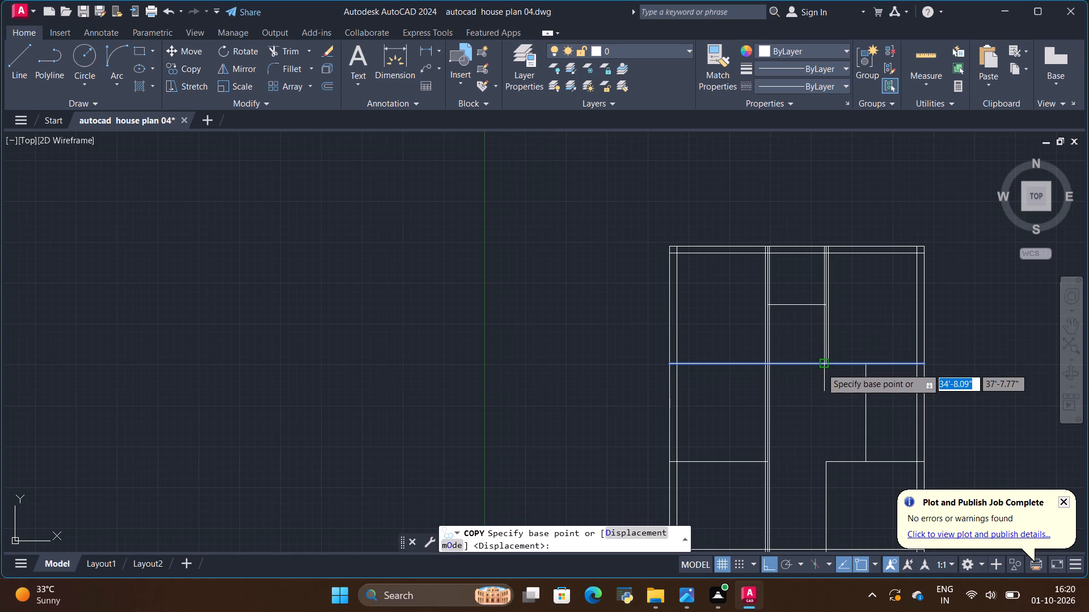
{"action": "left_click", "coordinate": [822, 365]}
{"action": "key", "text": "BackSpace"}
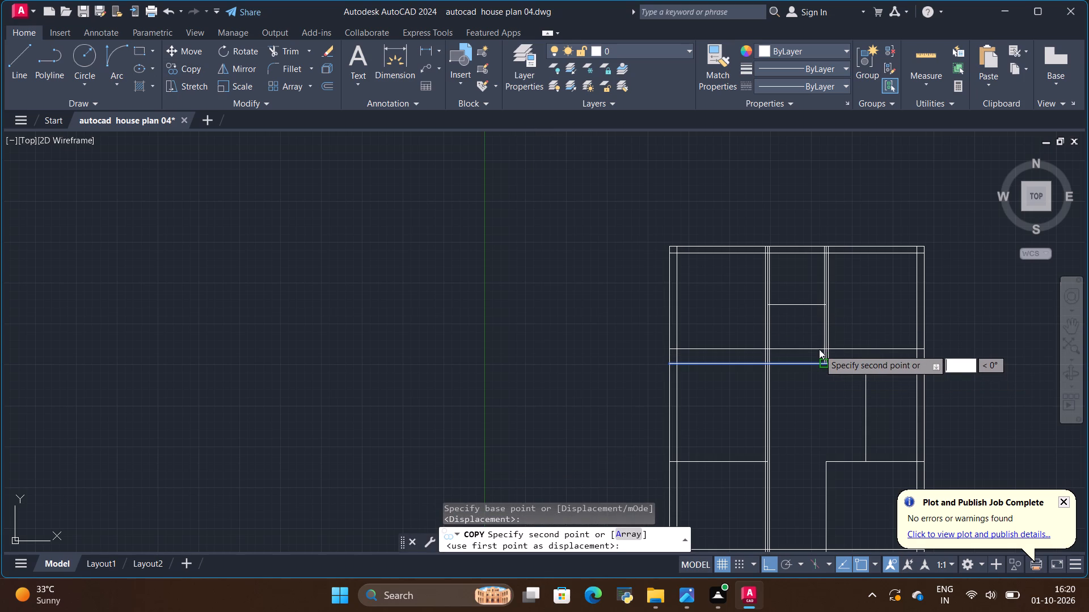
{"action": "key", "text": "BackSpace"}
{"action": "type", "text": "2.25"}
{"action": "key", "text": "shift+quotedbl"}
{"action": "key", "text": "Return"}
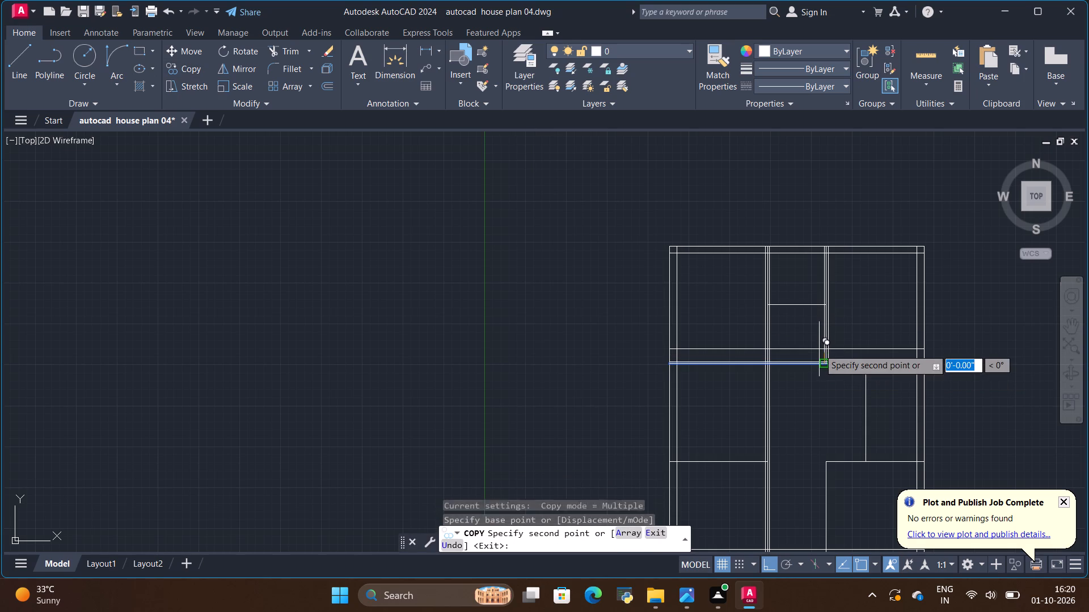
{"action": "key", "text": "BackSpace"}
{"action": "key", "text": "BackSpace"}
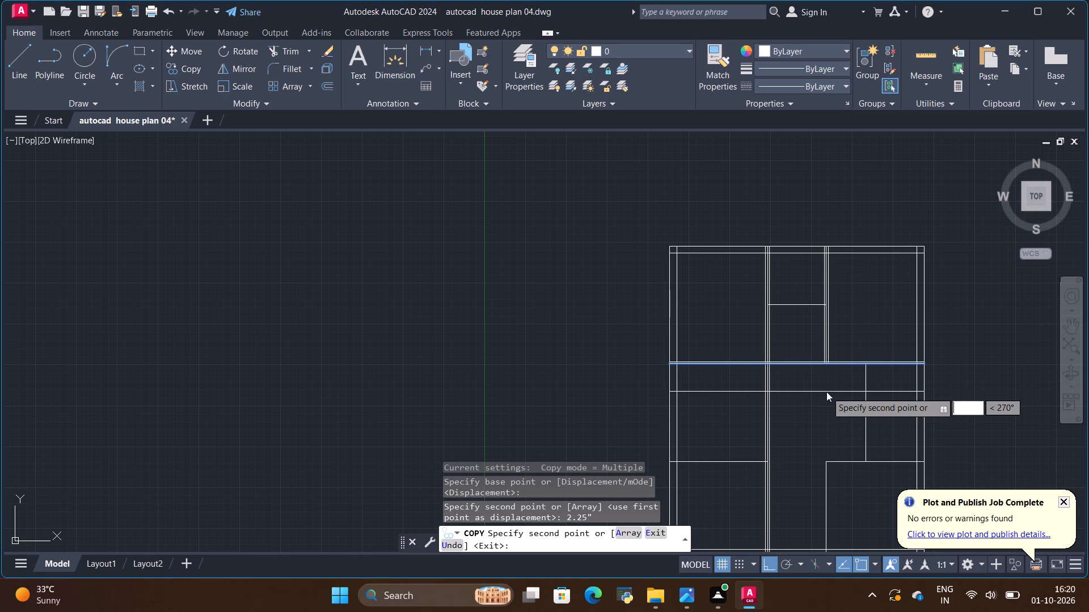
{"action": "type", "text": "2.25"}
{"action": "key", "text": "shift+quotedbl"}
{"action": "key", "text": "Return"}
{"action": "key", "text": "Escape"}
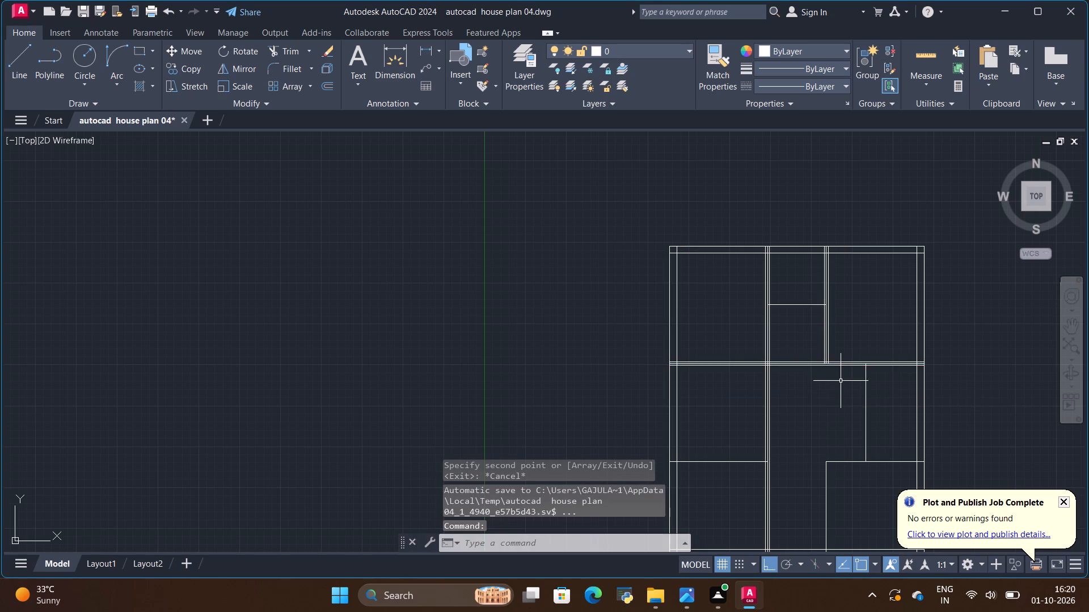
Copy the short horizontal line between the plan's left outer wall and the full-height interior partition 2.25" upward and 2.25" downward.
{"action": "scroll", "coordinate": [831, 361], "scroll_direction": "down", "scroll_amount": 2}
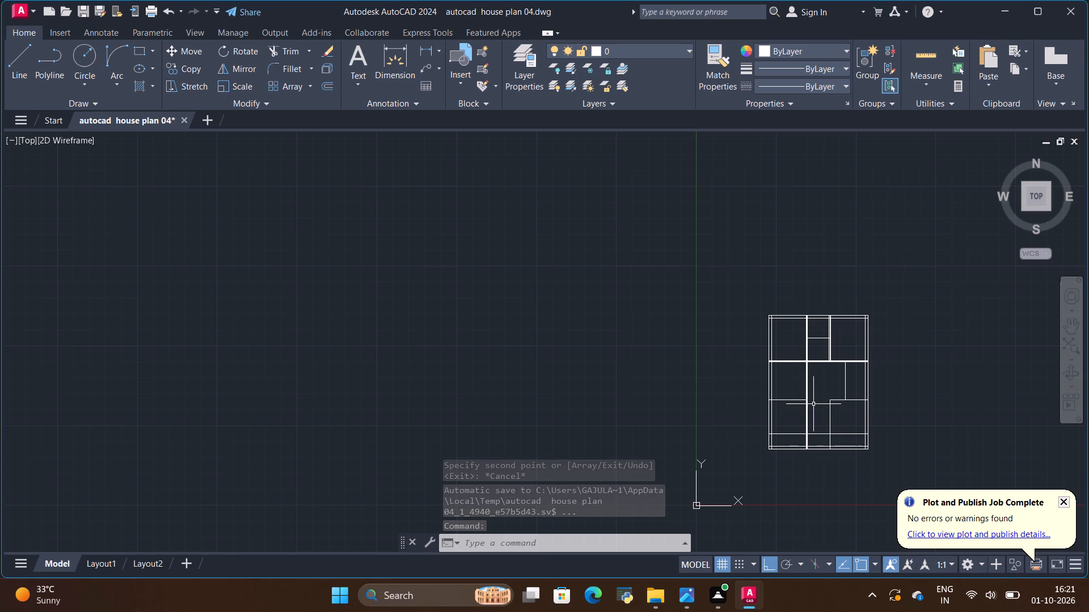
{"action": "scroll", "coordinate": [811, 422], "scroll_direction": "up", "scroll_amount": 1}
{"action": "scroll", "coordinate": [757, 384], "scroll_direction": "up", "scroll_amount": 2}
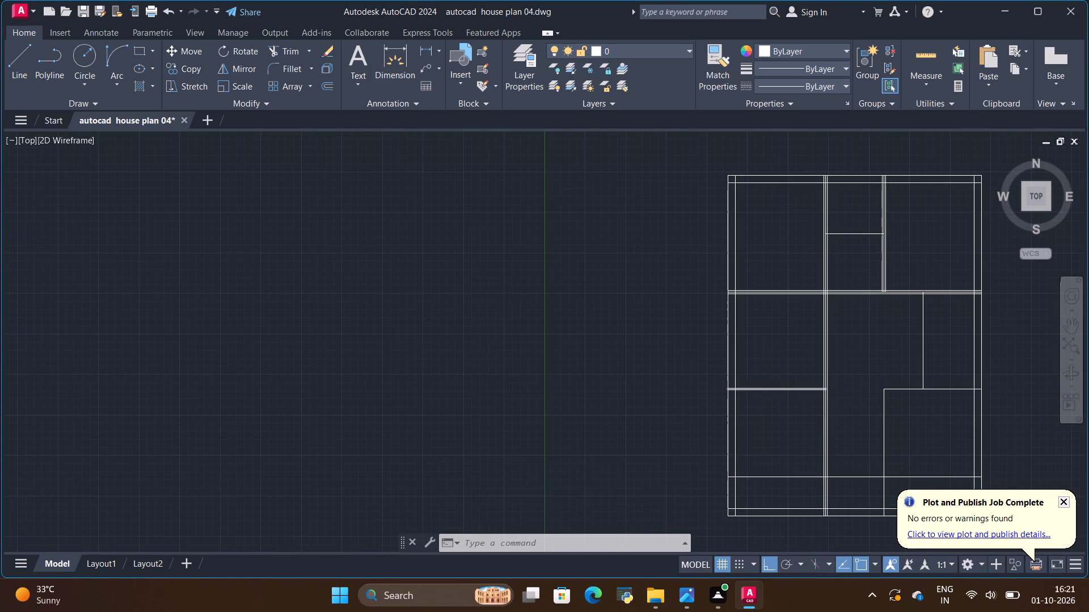
{"action": "left_click", "coordinate": [766, 388]}
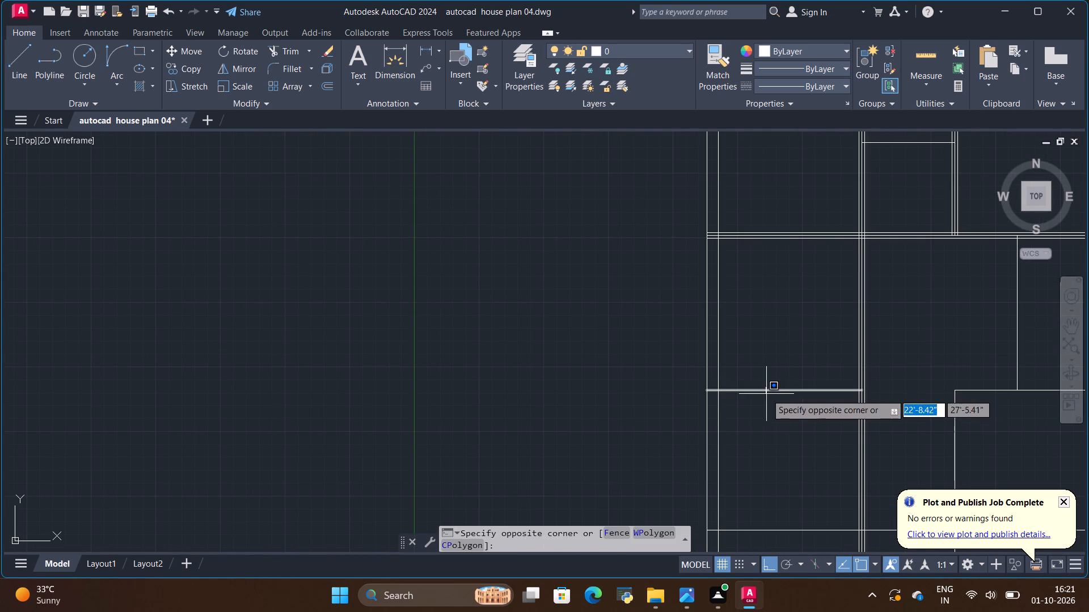
{"action": "left_click", "coordinate": [766, 394]}
{"action": "left_click", "coordinate": [766, 393]}
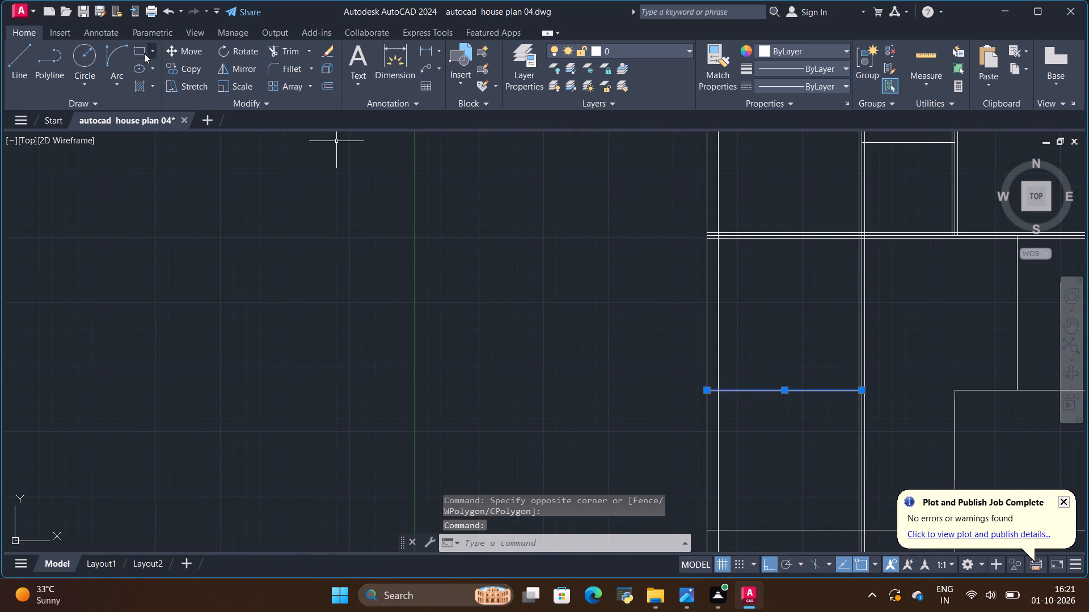
{"action": "left_click", "coordinate": [180, 66]}
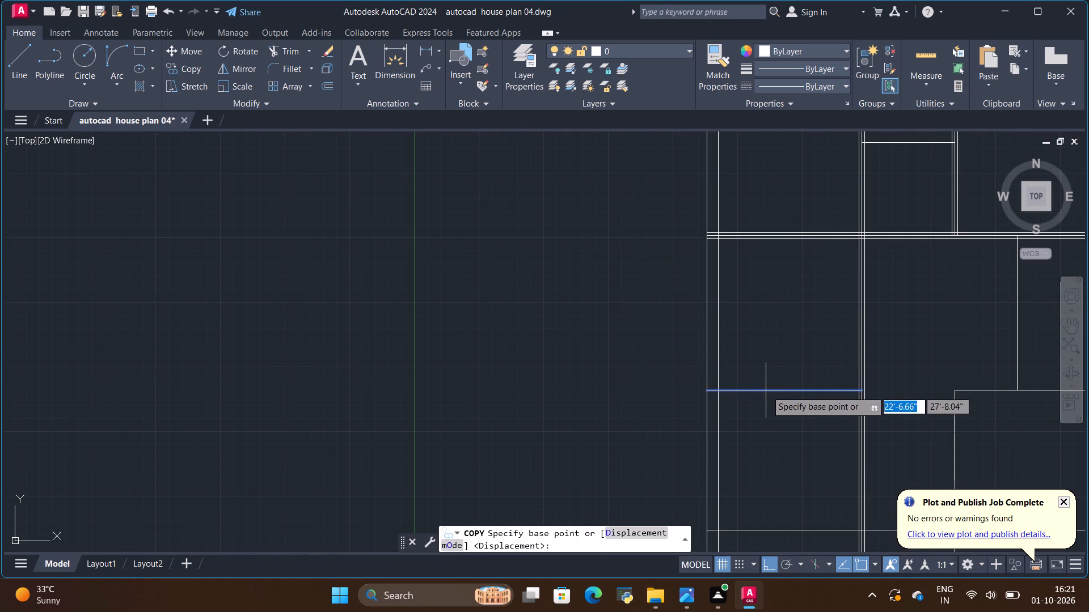
{"action": "left_click", "coordinate": [767, 390]}
{"action": "key", "text": "BackSpace"}
{"action": "key", "text": "BackSpace"}
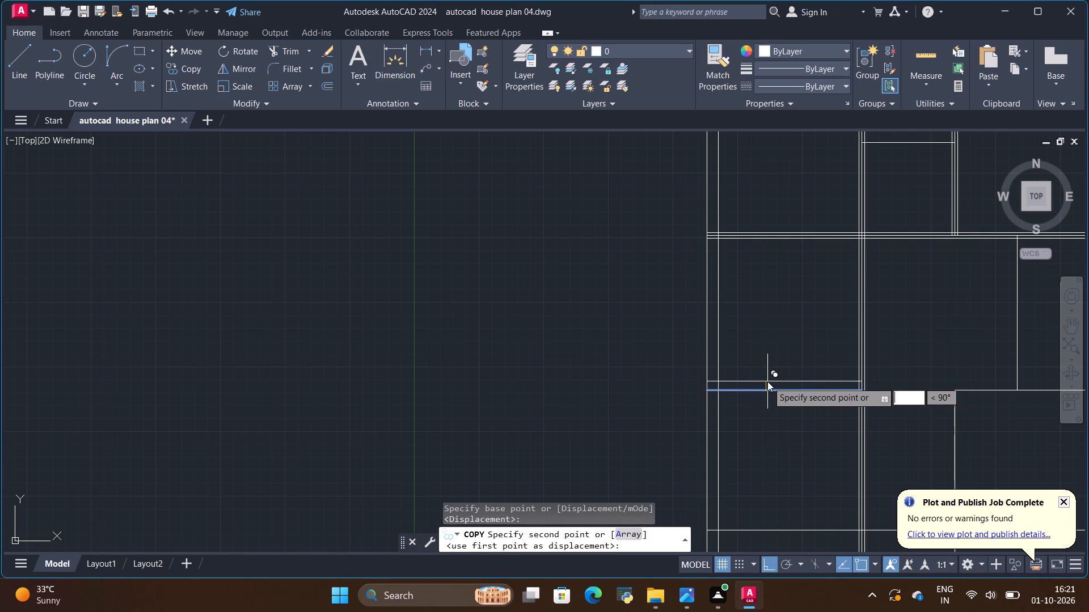
{"action": "type", "text": "2.25"}
{"action": "key", "text": "shift+quotedbl"}
{"action": "key", "text": "Return"}
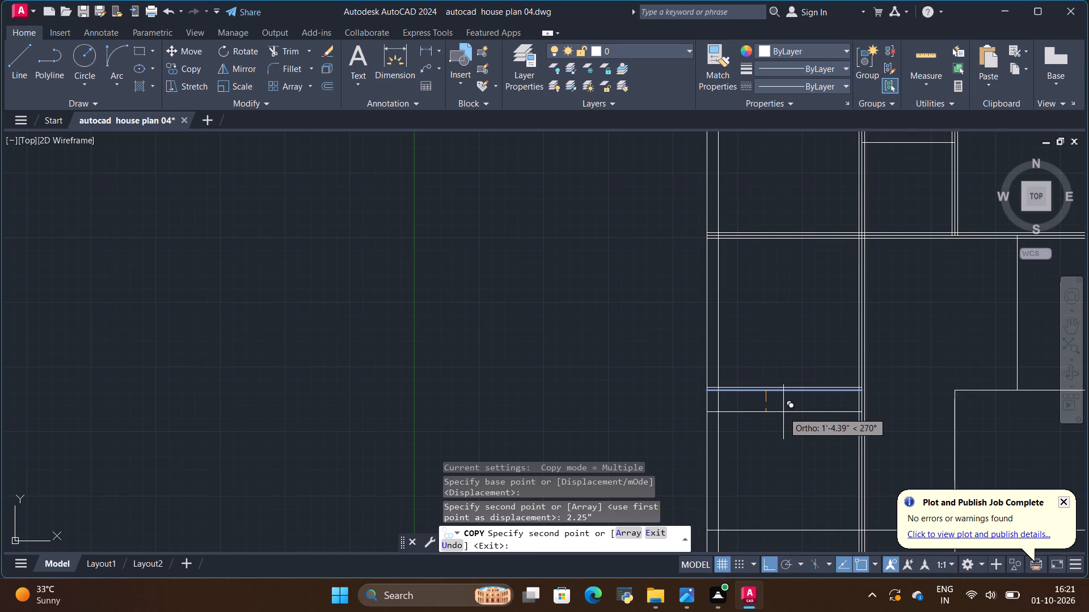
{"action": "key", "text": "BackSpace"}
{"action": "key", "text": "BackSpace"}
{"action": "type", "text": "2.25\""}
{"action": "key", "text": "Return"}
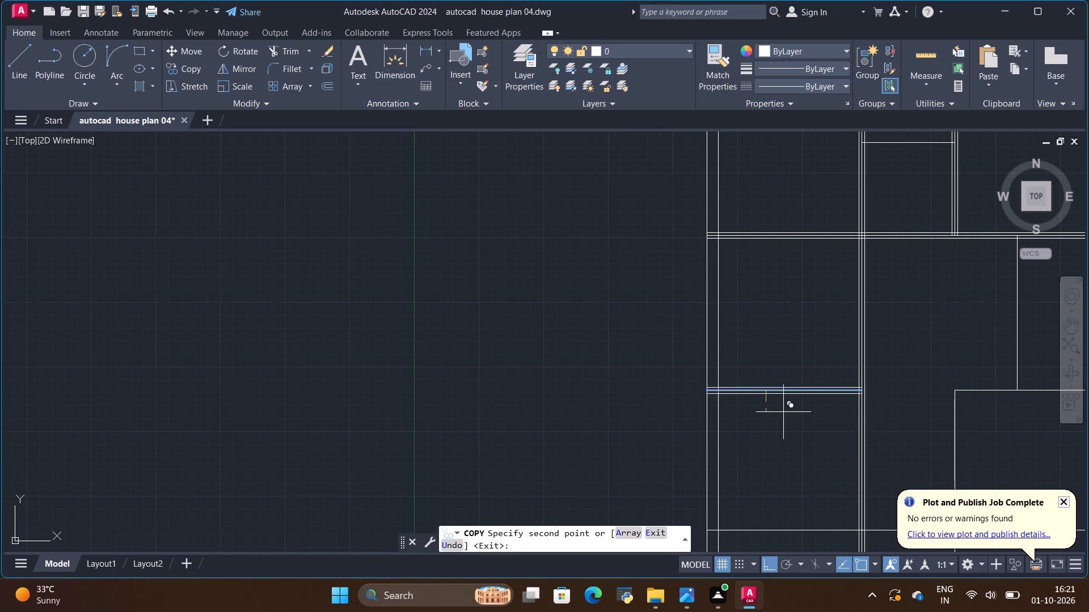
{"action": "key", "text": "Escape"}
Copy the short vertical line above the lower-right bedroom 2.25" to the left and 2.25" to the right.
{"action": "scroll", "coordinate": [648, 395], "scroll_direction": "down", "scroll_amount": 1}
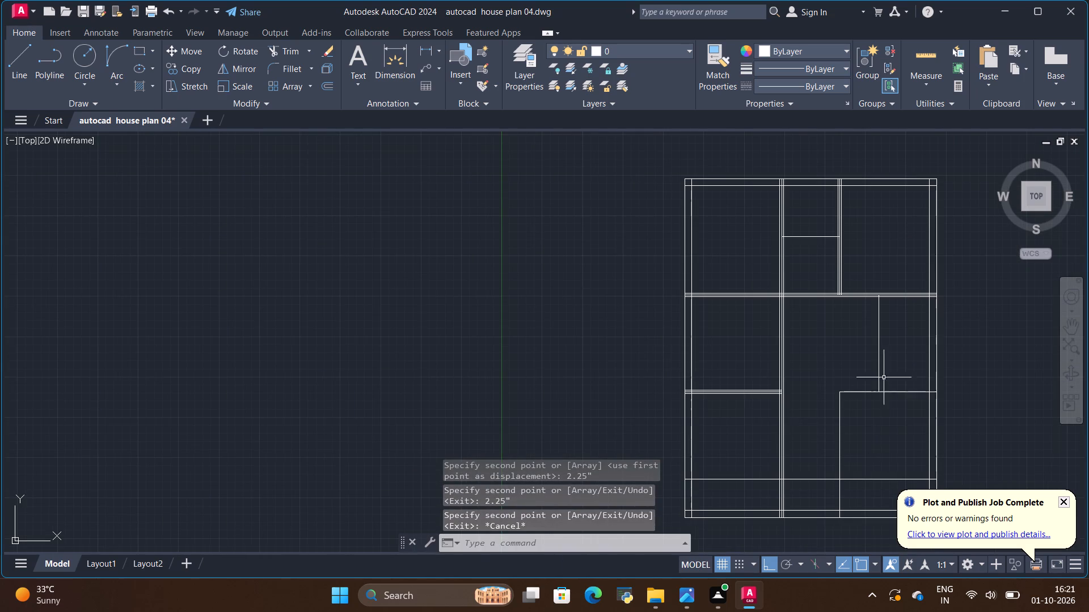
{"action": "scroll", "coordinate": [916, 329], "scroll_direction": "up", "scroll_amount": 2}
{"action": "left_click", "coordinate": [811, 322]}
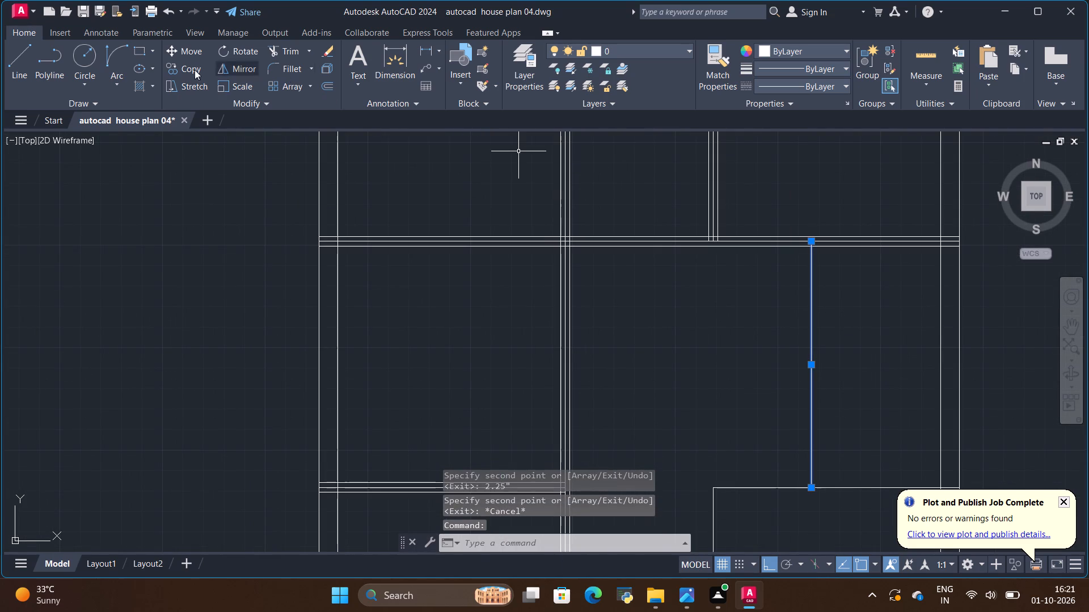
{"action": "left_click", "coordinate": [188, 63]}
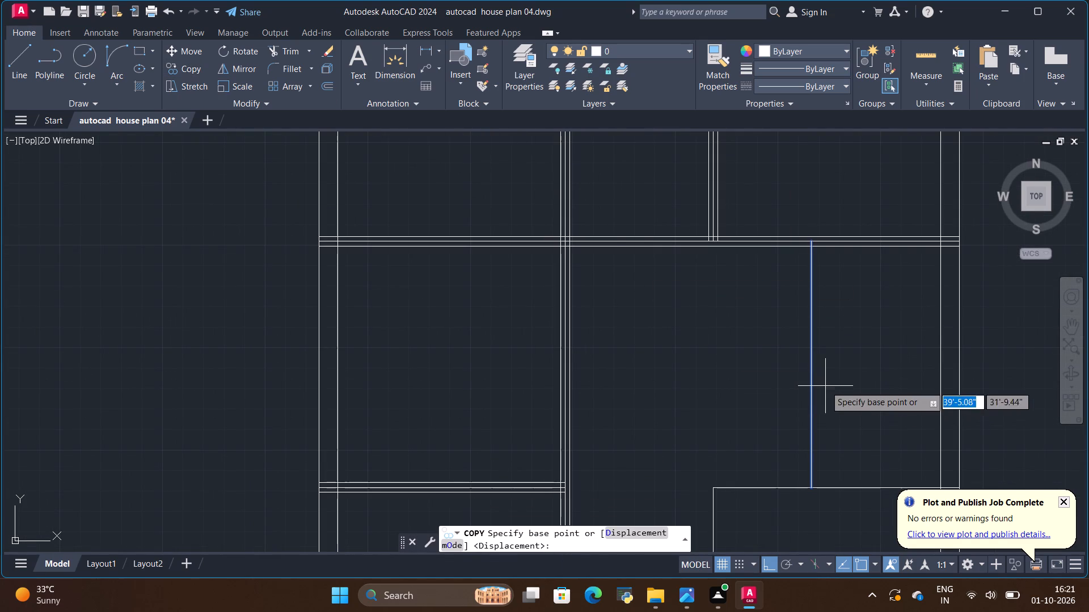
{"action": "left_click", "coordinate": [814, 362]}
{"action": "key", "text": "BackSpace"}
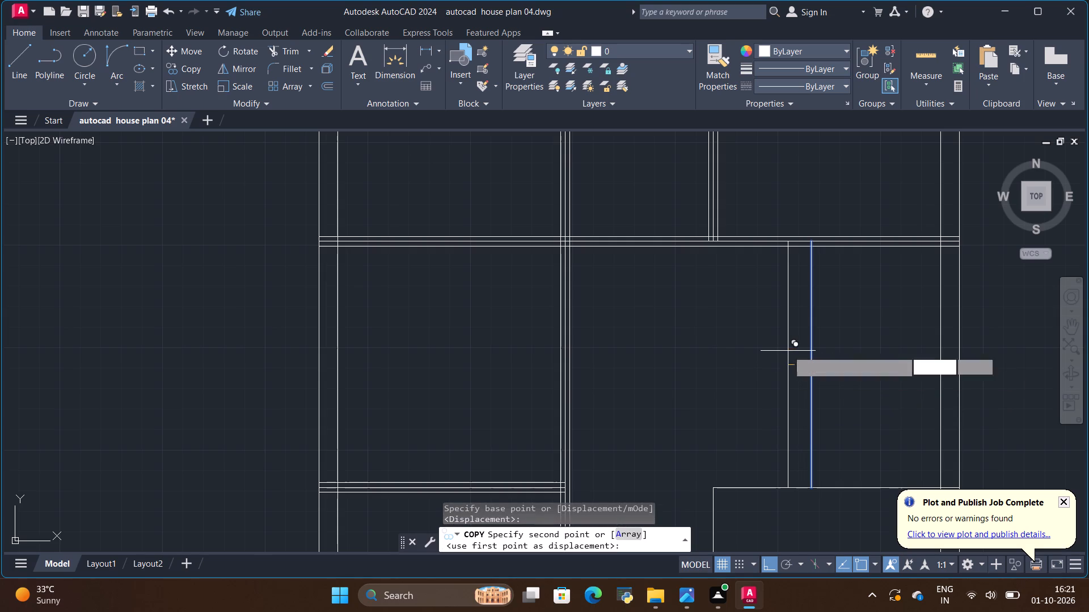
{"action": "key", "text": "BackSpace"}
{"action": "type", "text": "2.25"}
{"action": "key", "text": "shift+quotedbl"}
{"action": "key", "text": "Return"}
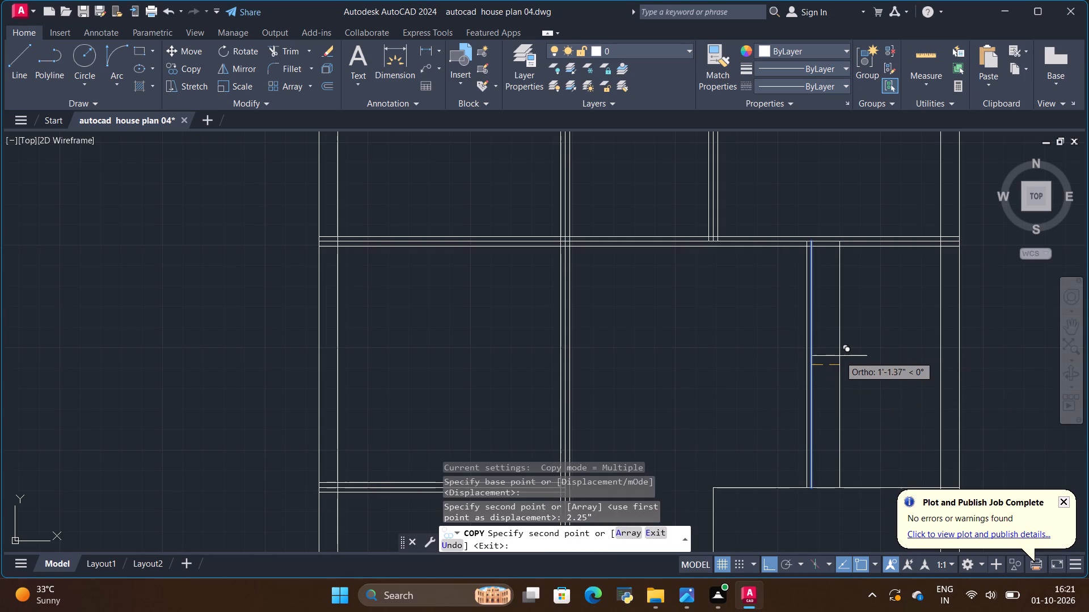
{"action": "key", "text": "BackSpace"}
{"action": "key", "text": "BackSpace"}
{"action": "type", "text": "2.25\""}
{"action": "key", "text": "Return"}
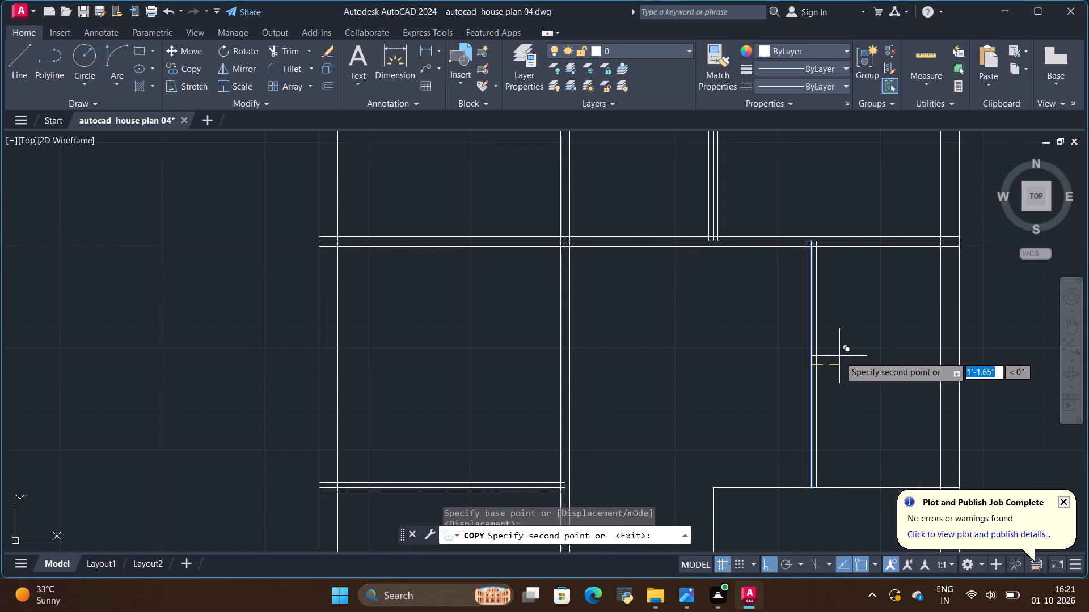
{"action": "key", "text": "Escape"}
Copy the horizontal line along the top of the lower-right bedroom 2.25" upward and 2.25" downward.
{"action": "scroll", "coordinate": [833, 307], "scroll_direction": "down", "scroll_amount": 1}
{"action": "scroll", "coordinate": [799, 345], "scroll_direction": "down", "scroll_amount": 1}
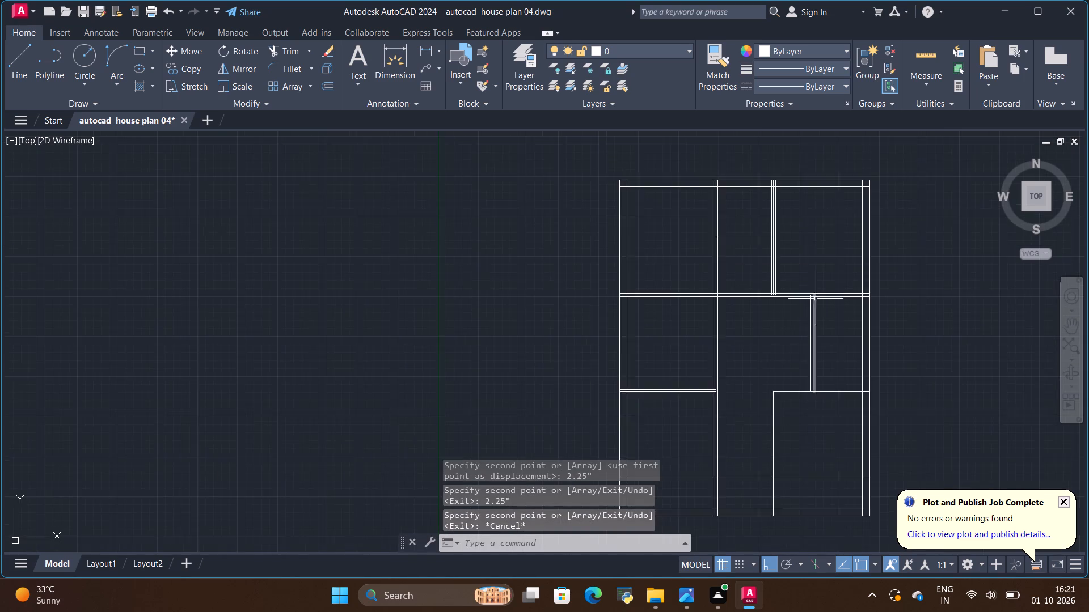
{"action": "scroll", "coordinate": [816, 299], "scroll_direction": "down", "scroll_amount": 1}
{"action": "scroll", "coordinate": [812, 401], "scroll_direction": "up", "scroll_amount": 2}
{"action": "scroll", "coordinate": [810, 265], "scroll_direction": "up", "scroll_amount": 1}
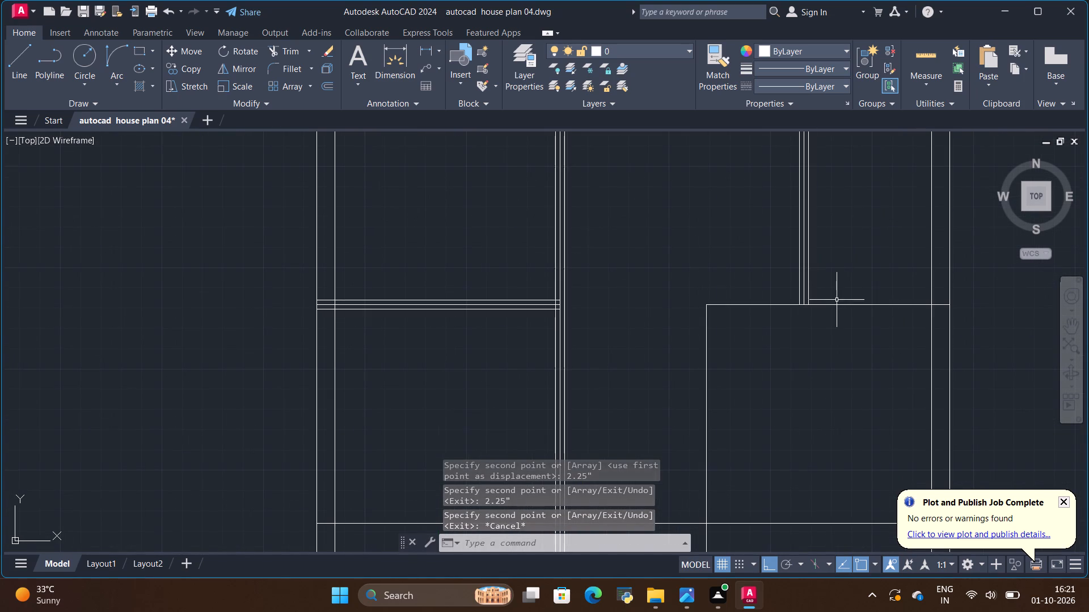
{"action": "left_click", "coordinate": [839, 304]}
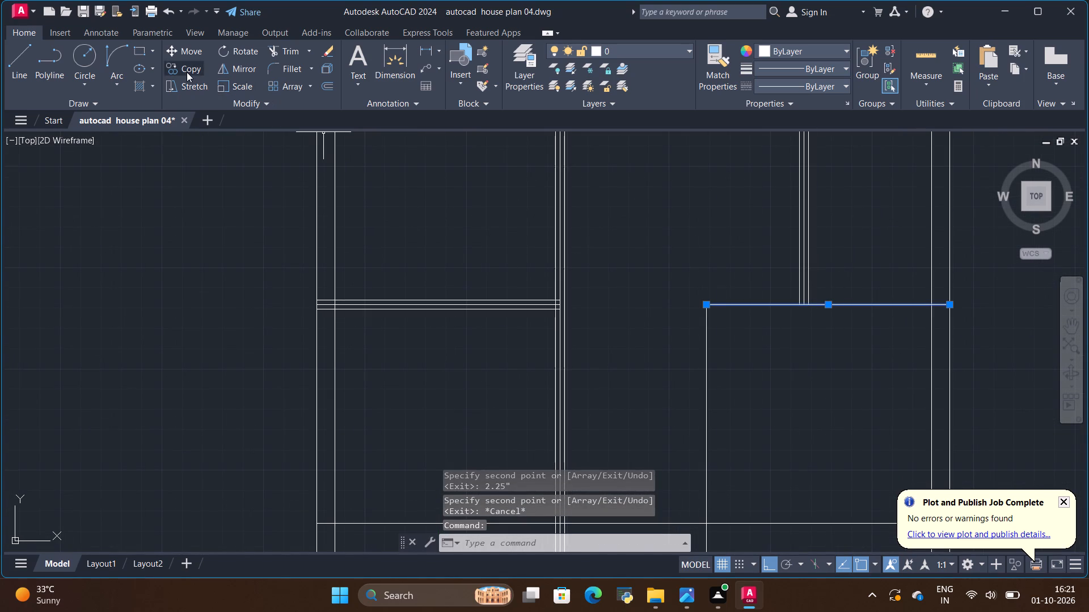
{"action": "left_click", "coordinate": [185, 69]}
{"action": "left_click", "coordinate": [833, 305]}
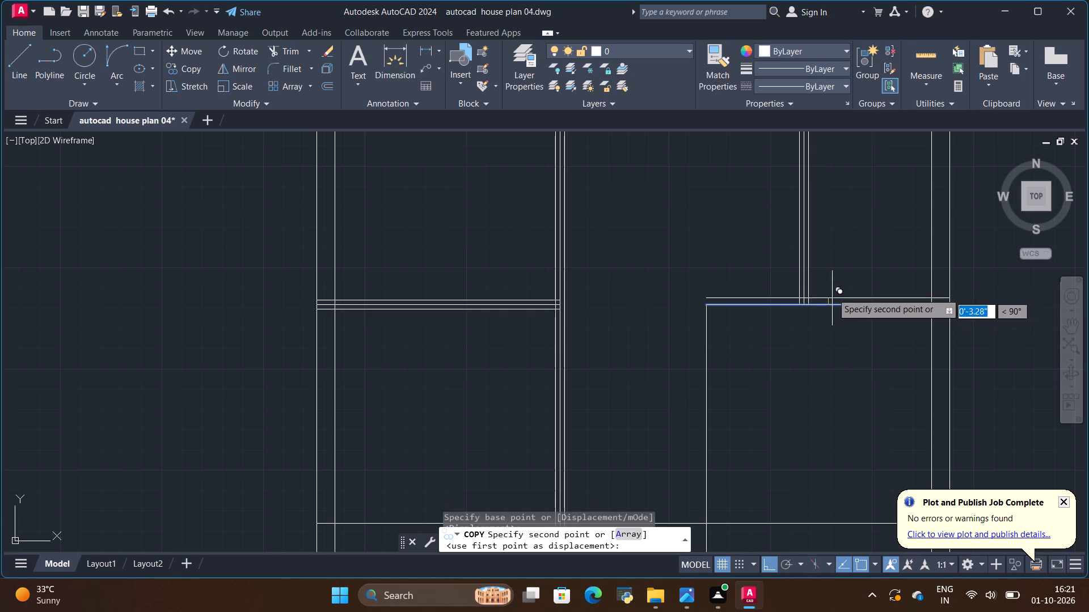
{"action": "key", "text": "BackSpace"}
{"action": "key", "text": "BackSpace"}
{"action": "type", "text": "2.25"}
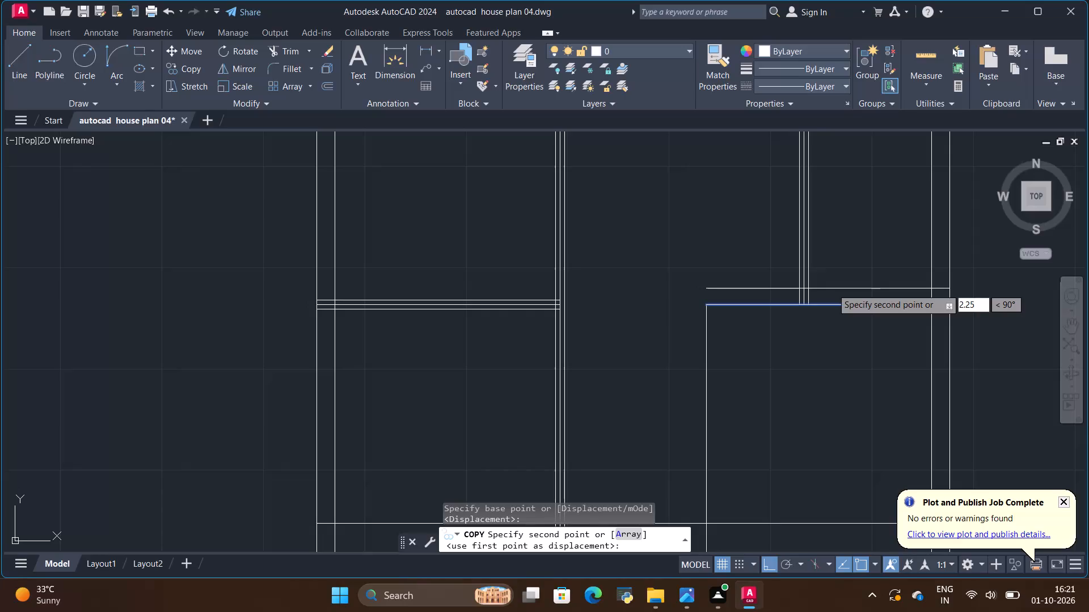
{"action": "key", "text": "shift+quotedbl"}
{"action": "key", "text": "Return"}
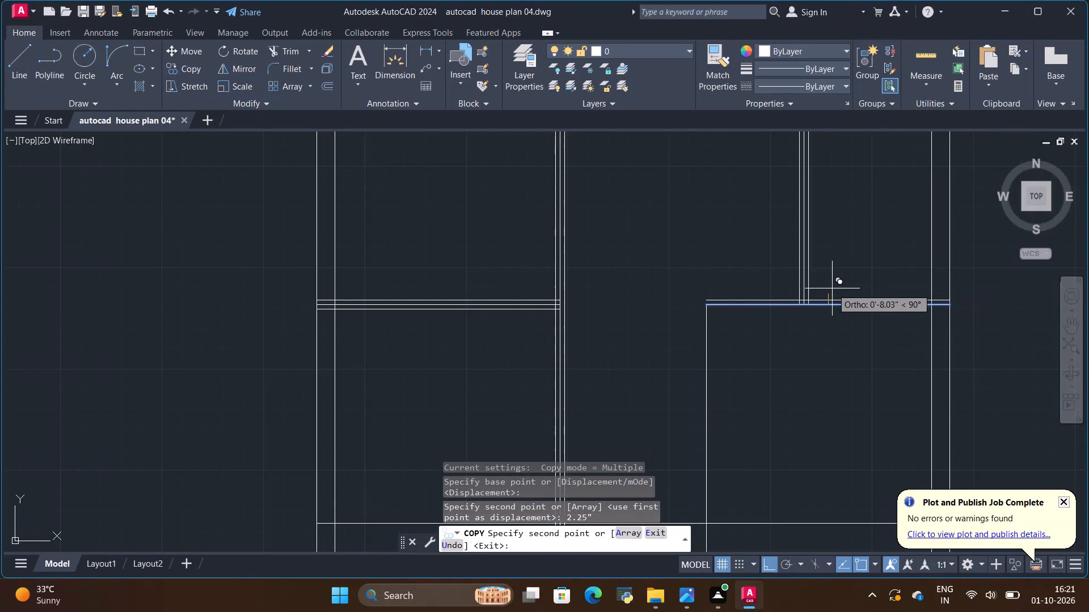
{"action": "key", "text": "BackSpace"}
{"action": "key", "text": "BackSpace"}
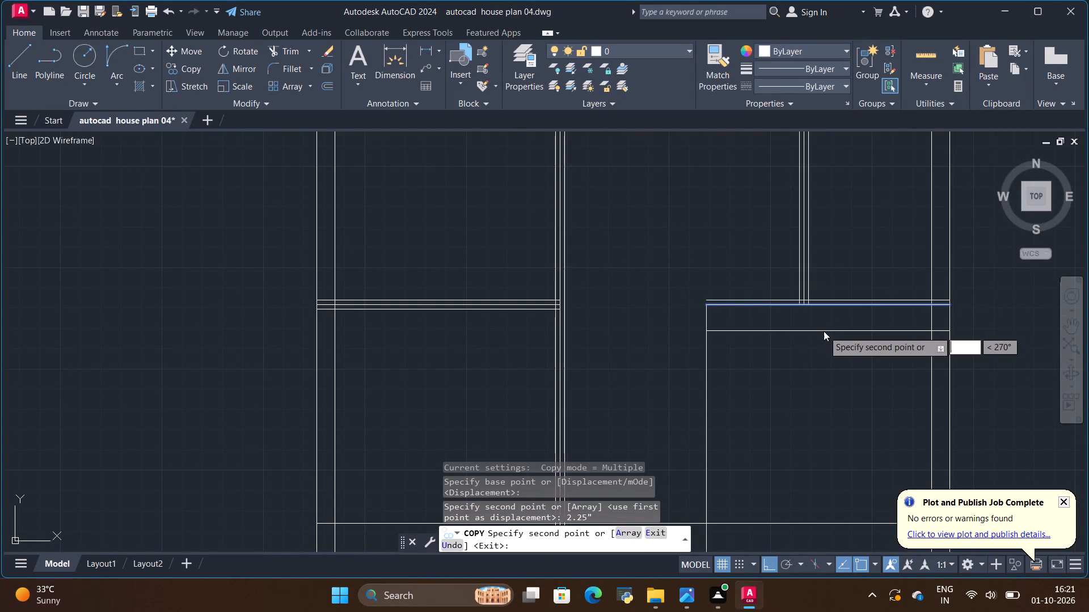
{"action": "type", "text": "2.25\""}
{"action": "key", "text": "Return"}
{"action": "key", "text": "Escape"}
Copy the vertical line on the left side of the lower-right bedroom 2.25" to the left and 2.25" to the right.
{"action": "scroll", "coordinate": [829, 328], "scroll_direction": "down", "scroll_amount": 2}
{"action": "scroll", "coordinate": [746, 362], "scroll_direction": "up", "scroll_amount": 2}
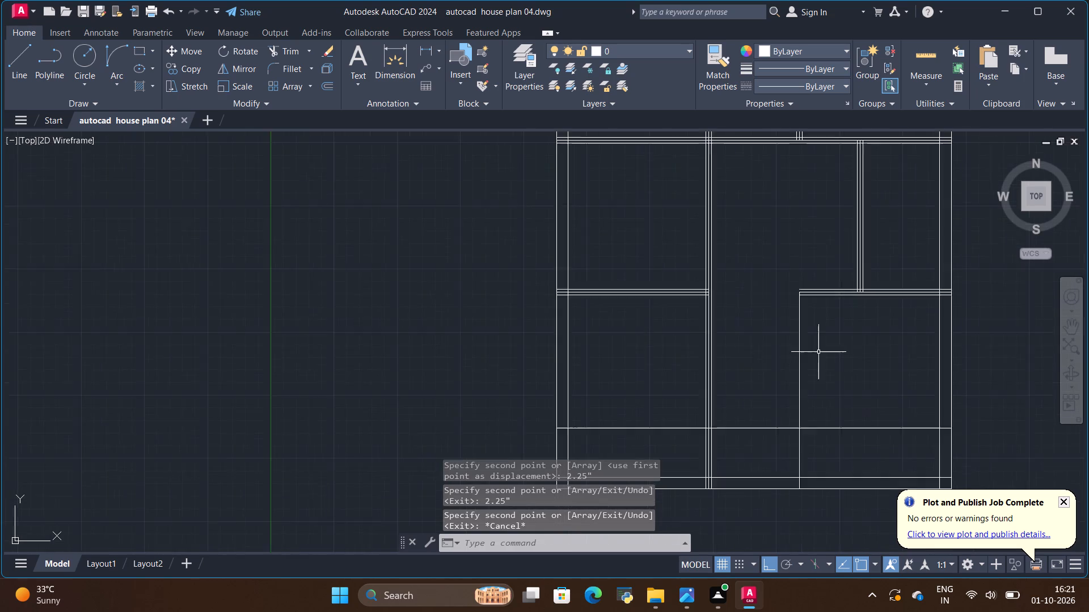
{"action": "left_click", "coordinate": [785, 379]}
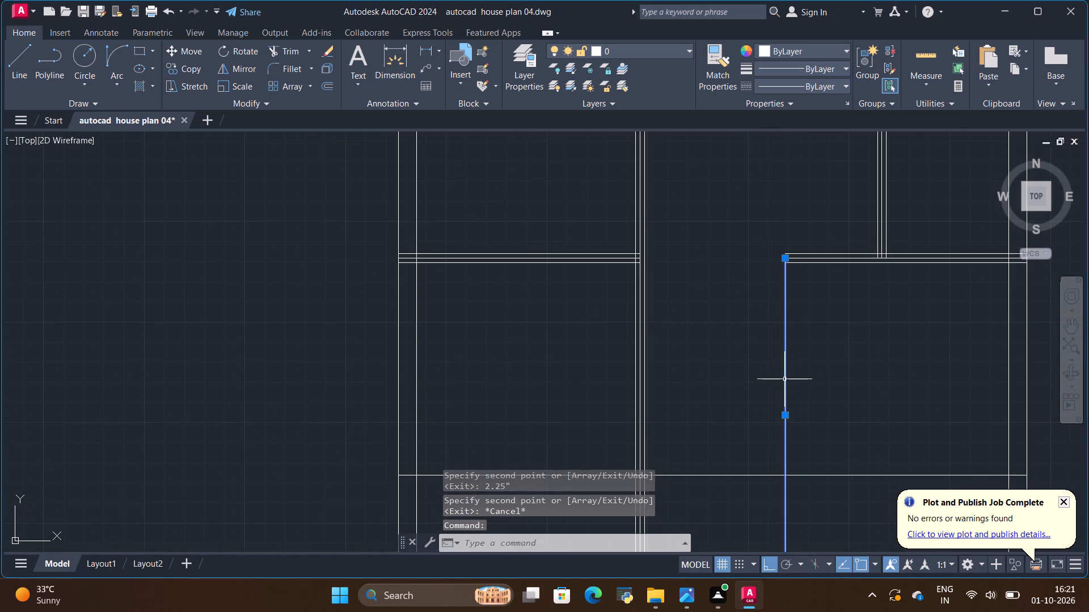
{"action": "left_click", "coordinate": [186, 66]}
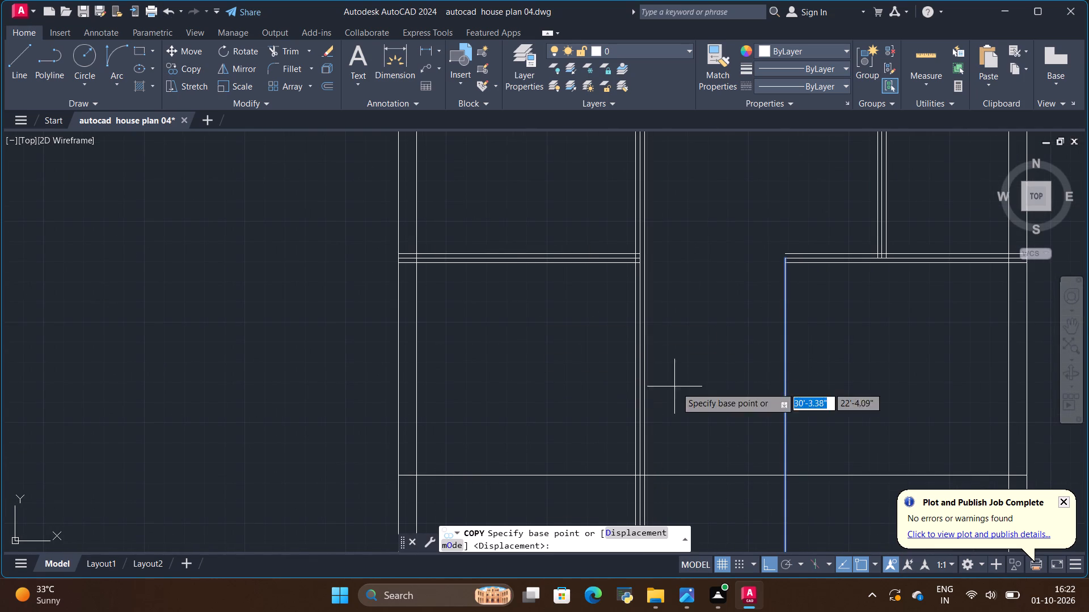
{"action": "left_click", "coordinate": [783, 478]}
{"action": "key", "text": "BackSpace"}
{"action": "key", "text": "BackSpace"}
{"action": "type", "text": "2.25"}
{"action": "key", "text": "shift+quotedbl"}
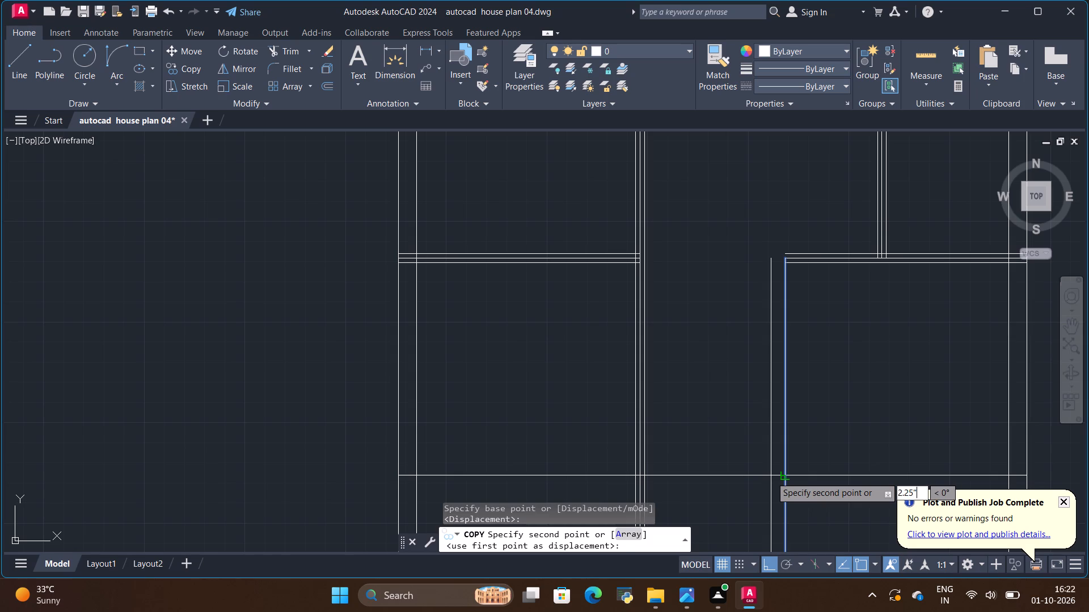
{"action": "key", "text": "Return"}
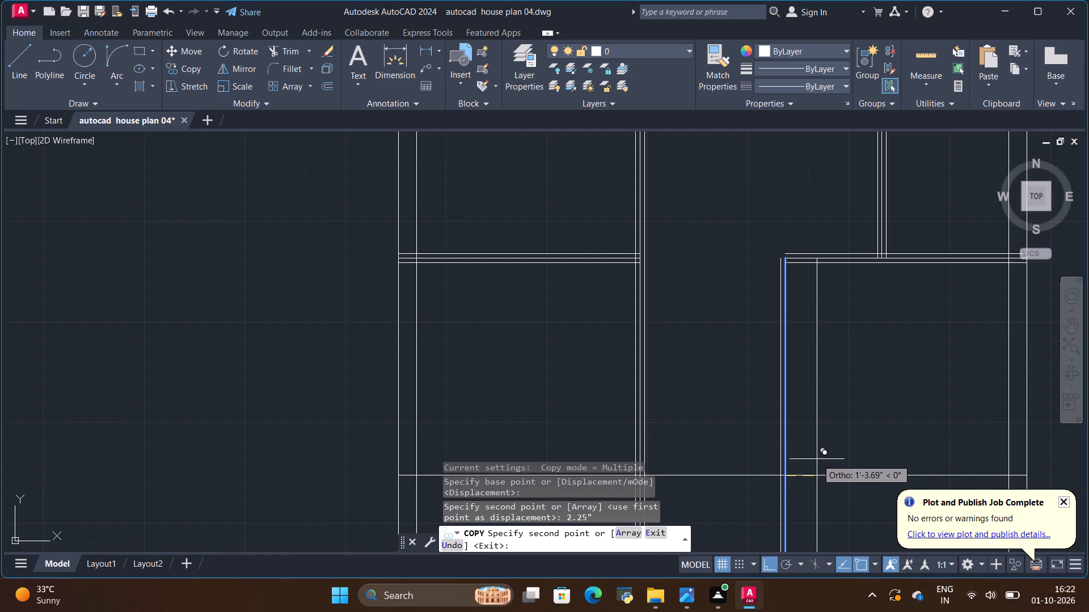
{"action": "key", "text": "BackSpace"}
{"action": "key", "text": "BackSpace"}
{"action": "type", "text": "2.25"}
{"action": "key", "text": "shift+quotedbl"}
{"action": "key", "text": "Return"}
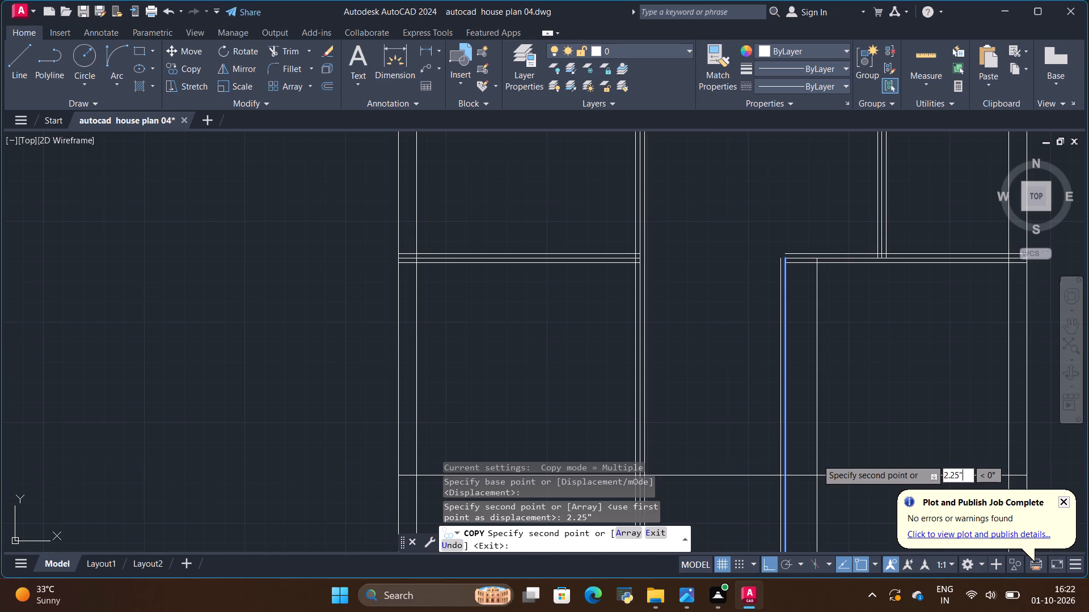
{"action": "key", "text": "Escape"}
Copy the full-width horizontal line between the lower bedrooms and the balconies 2.25" upward and 2.25" downward.
{"action": "scroll", "coordinate": [818, 420], "scroll_direction": "down", "scroll_amount": 2}
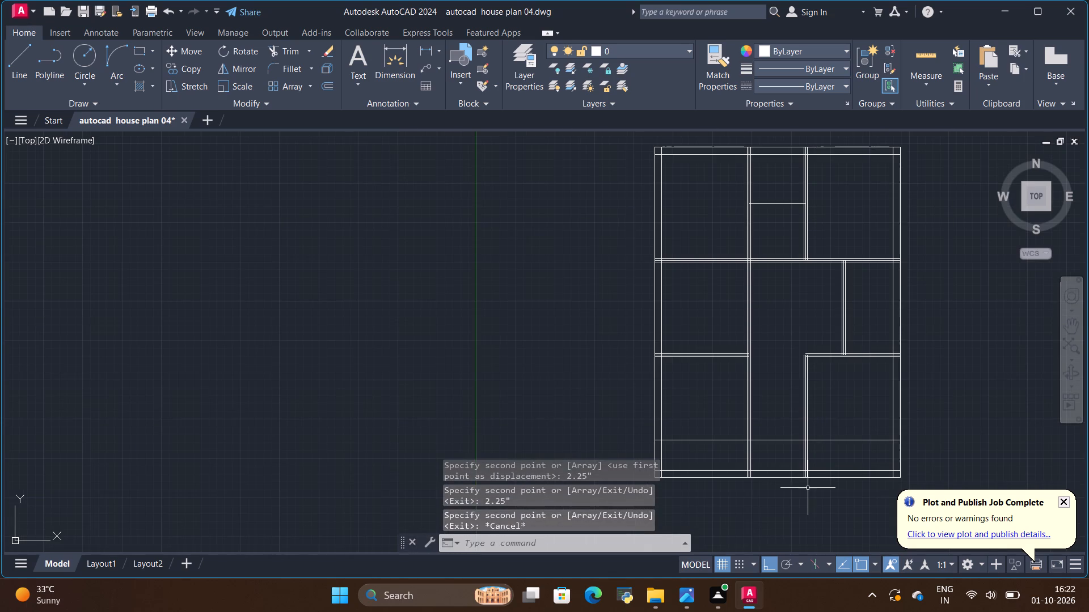
{"action": "scroll", "coordinate": [808, 487], "scroll_direction": "up", "scroll_amount": 1}
{"action": "scroll", "coordinate": [796, 461], "scroll_direction": "down", "scroll_amount": 1}
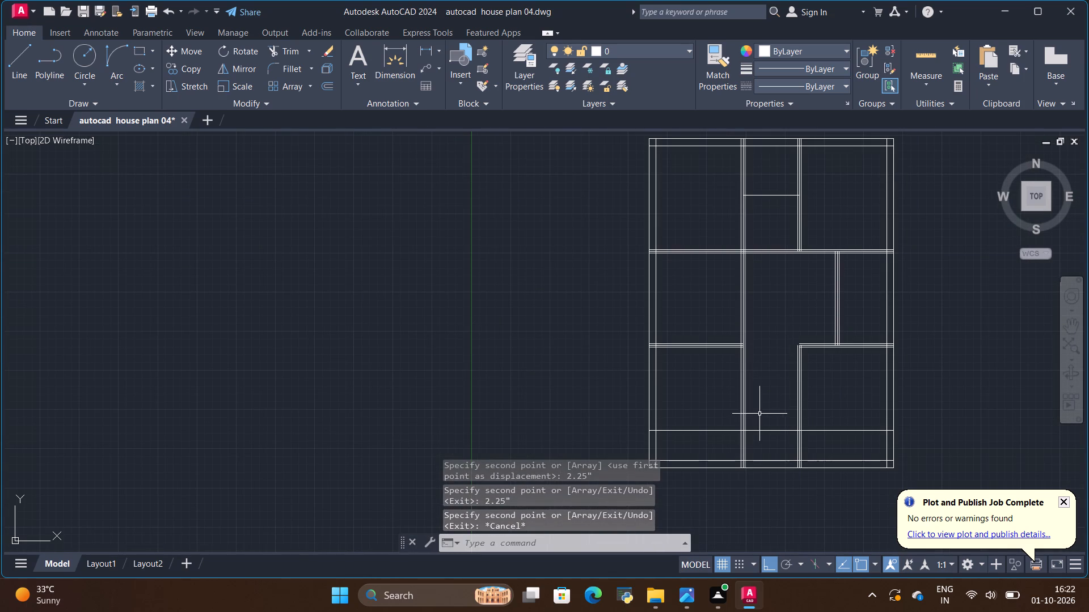
{"action": "left_click", "coordinate": [779, 428]}
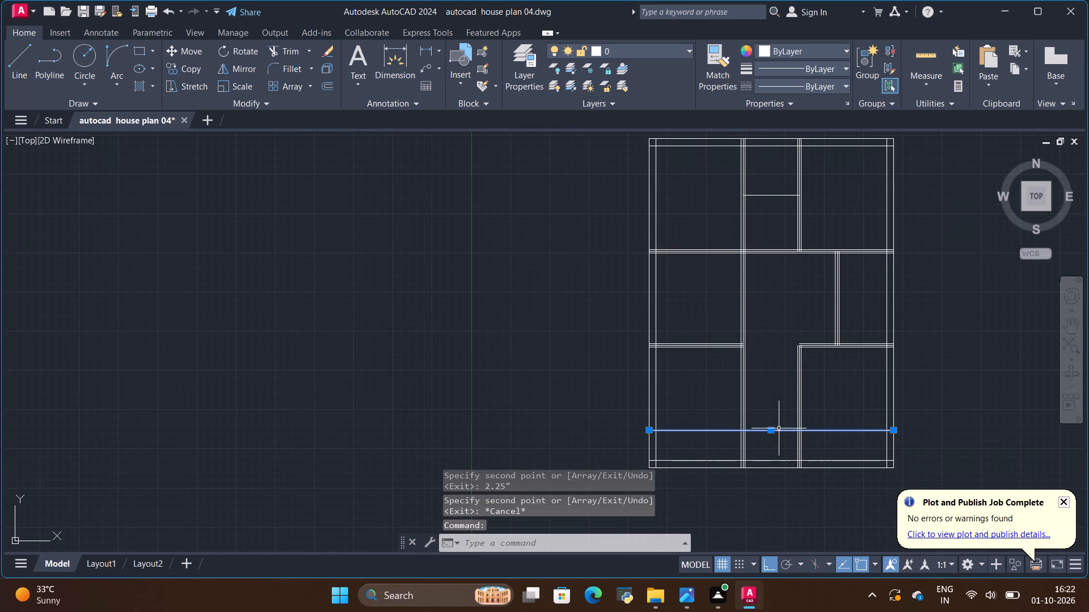
{"action": "left_click", "coordinate": [183, 63]}
{"action": "scroll", "coordinate": [722, 409], "scroll_direction": "up", "scroll_amount": 2}
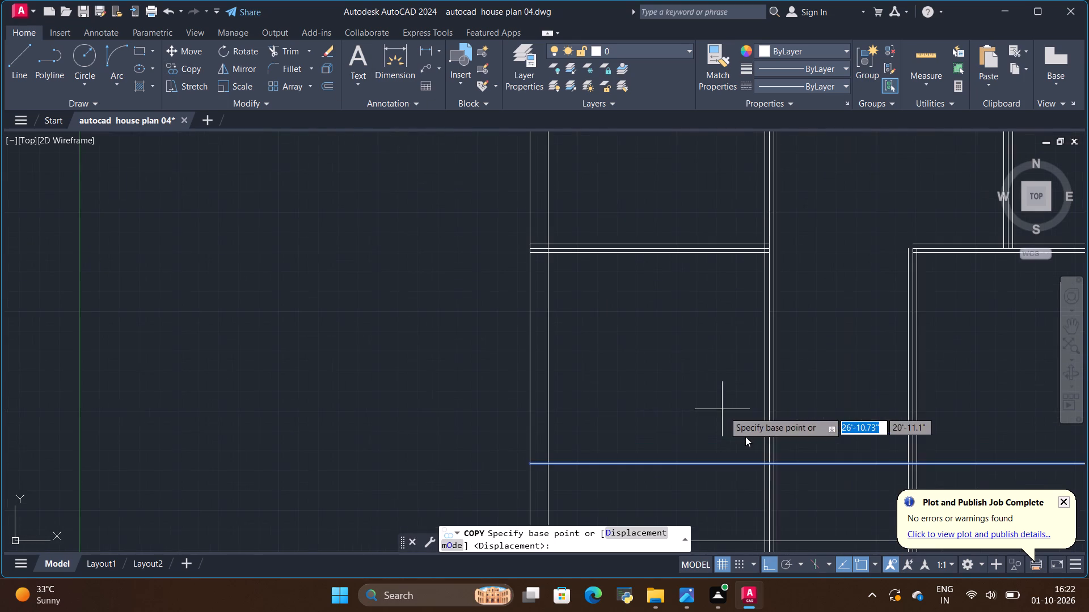
{"action": "left_click", "coordinate": [776, 464]}
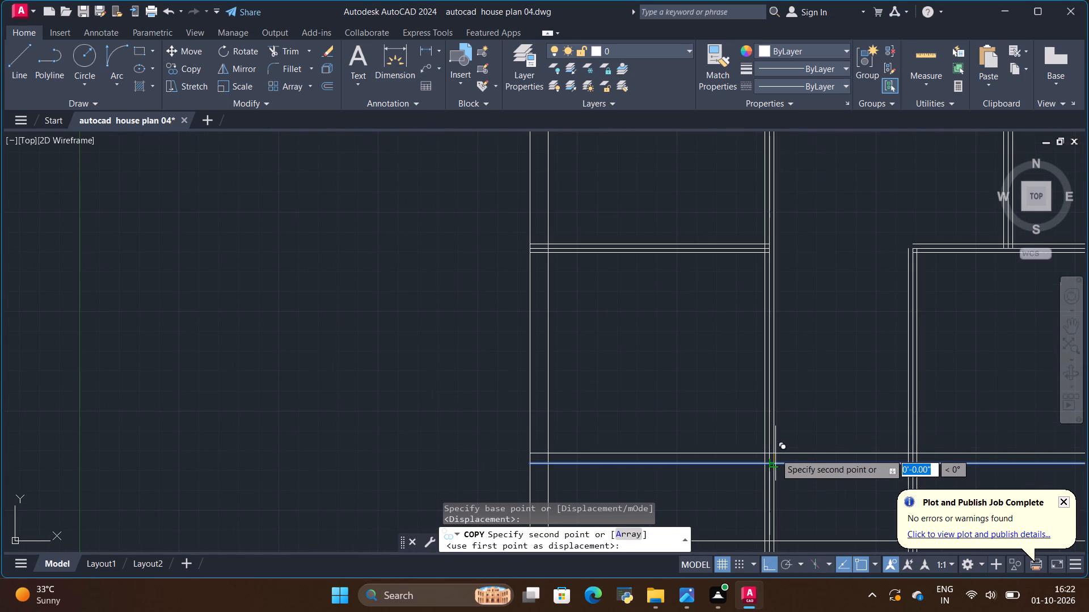
{"action": "key", "text": "BackSpace"}
{"action": "key", "text": "BackSpace"}
{"action": "type", "text": "2.25"}
{"action": "key", "text": "shift+quotedbl"}
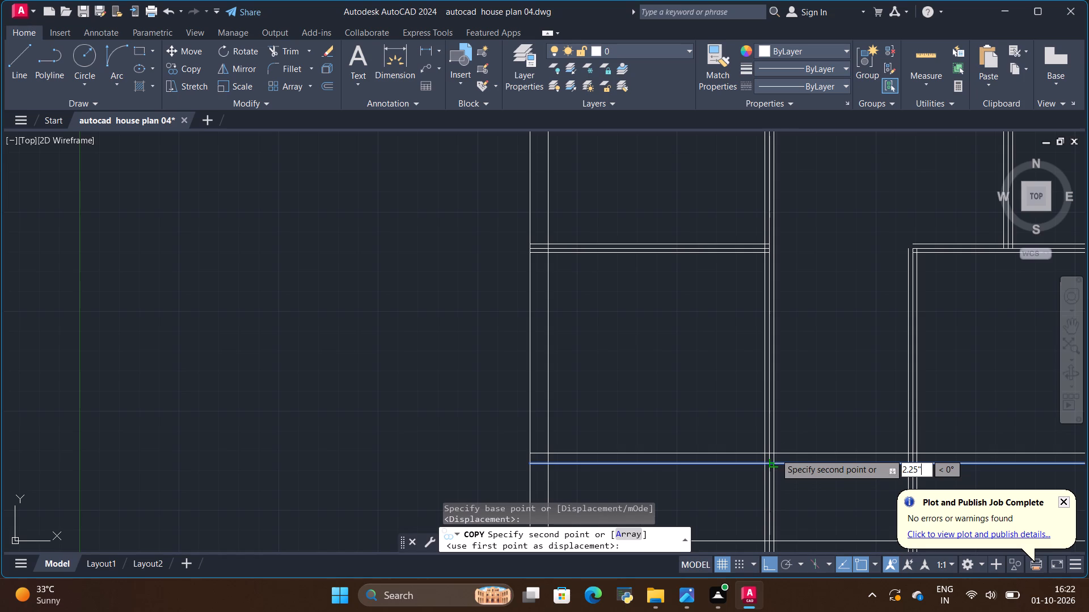
{"action": "key", "text": "Return"}
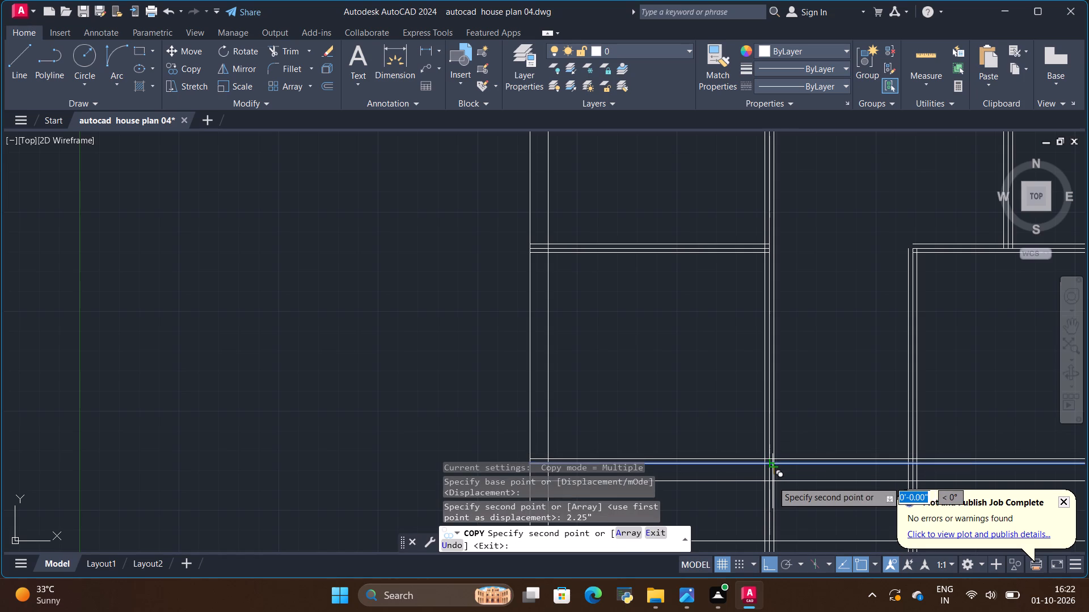
{"action": "key", "text": "BackSpace"}
{"action": "key", "text": "BackSpace"}
{"action": "type", "text": "2.25"}
{"action": "key", "text": "shift+quotedbl"}
{"action": "key", "text": "Return"}
{"action": "scroll", "coordinate": [804, 388], "scroll_direction": "down", "scroll_amount": 1}
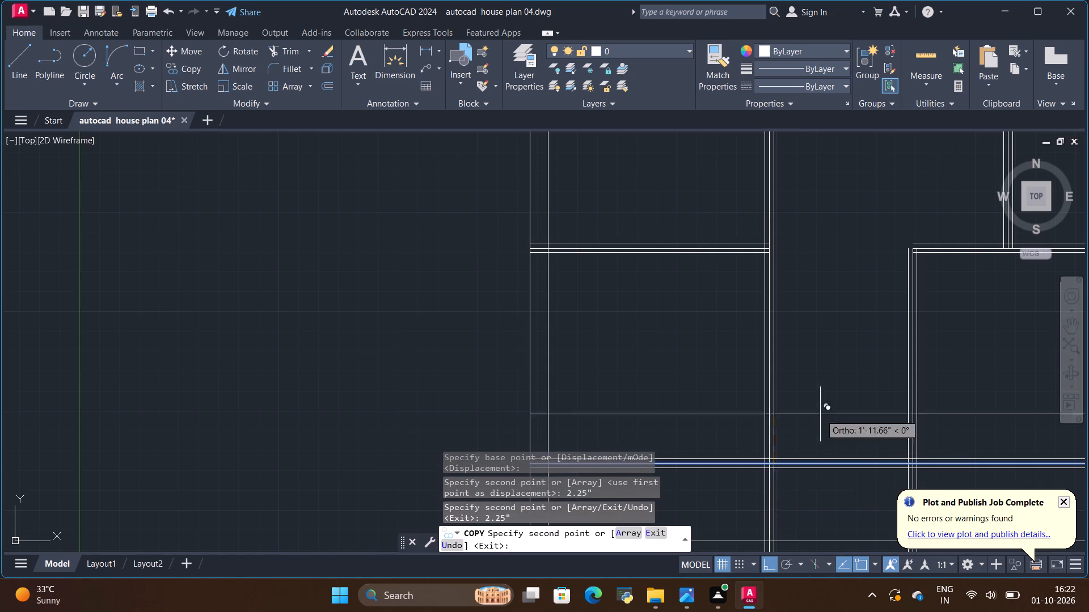
{"action": "scroll", "coordinate": [812, 399], "scroll_direction": "down", "scroll_amount": 1}
{"action": "key", "text": "Escape"}
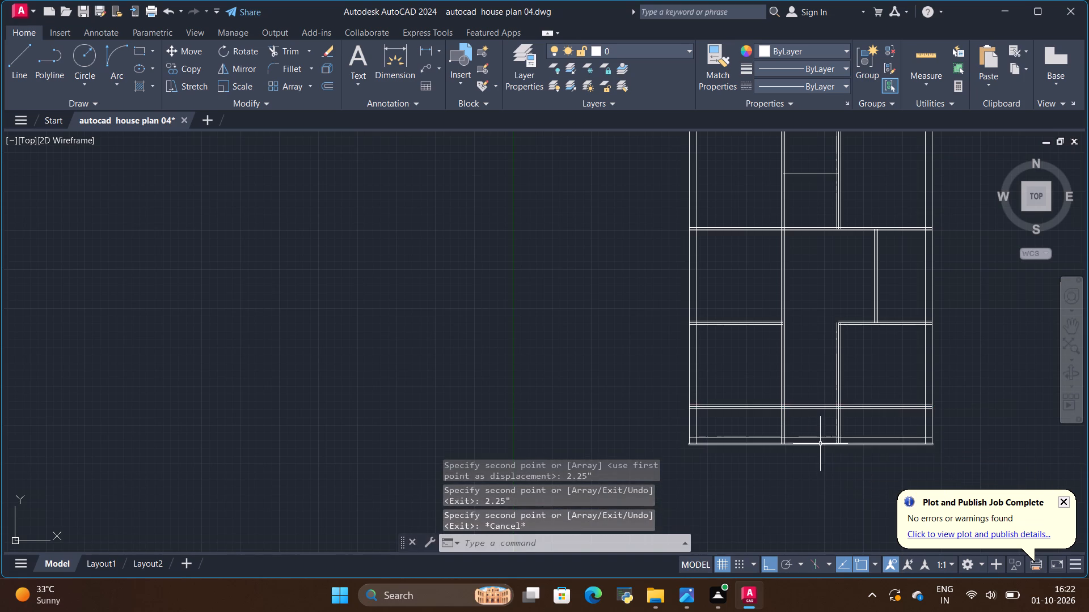
Copy the short horizontal line separating the two toilets 2.25" upward and 2.25" downward.
{"action": "scroll", "coordinate": [820, 444], "scroll_direction": "down", "scroll_amount": 1}
{"action": "scroll", "coordinate": [818, 258], "scroll_direction": "up", "scroll_amount": 3}
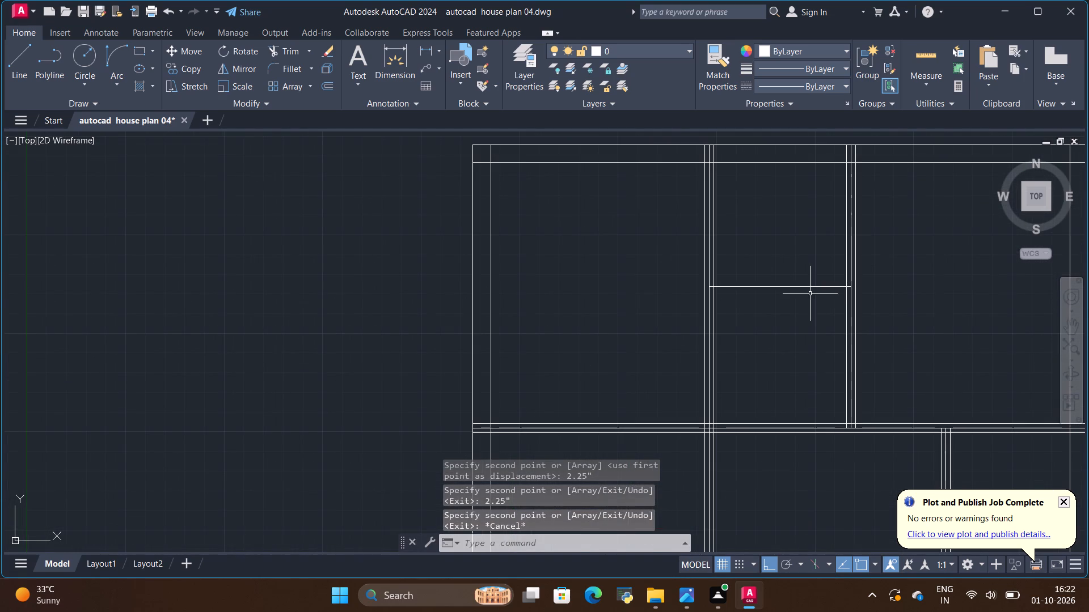
{"action": "left_click", "coordinate": [811, 286]}
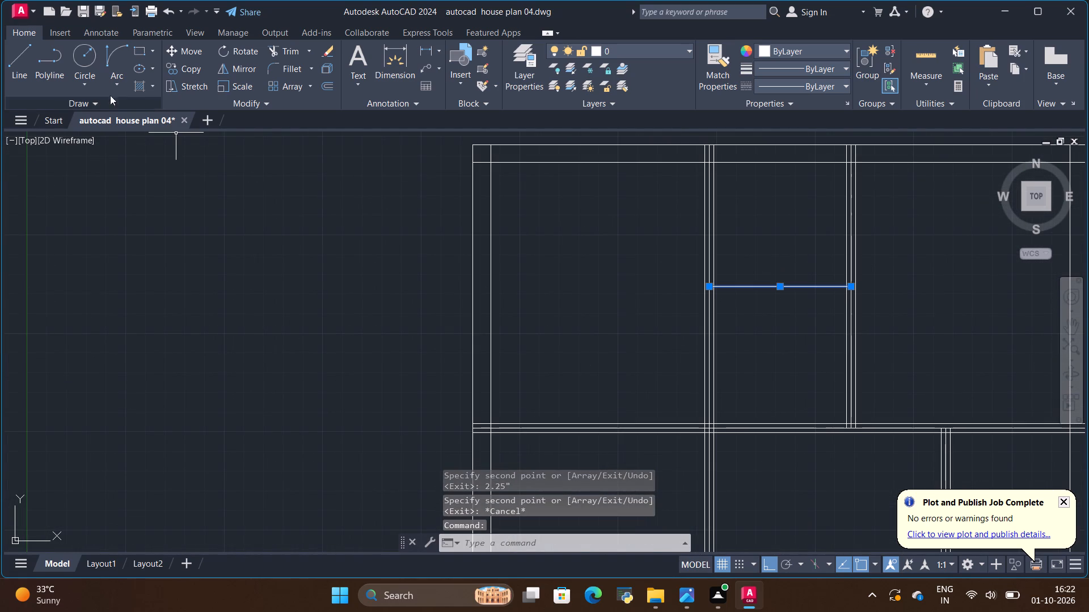
{"action": "left_click", "coordinate": [184, 66]}
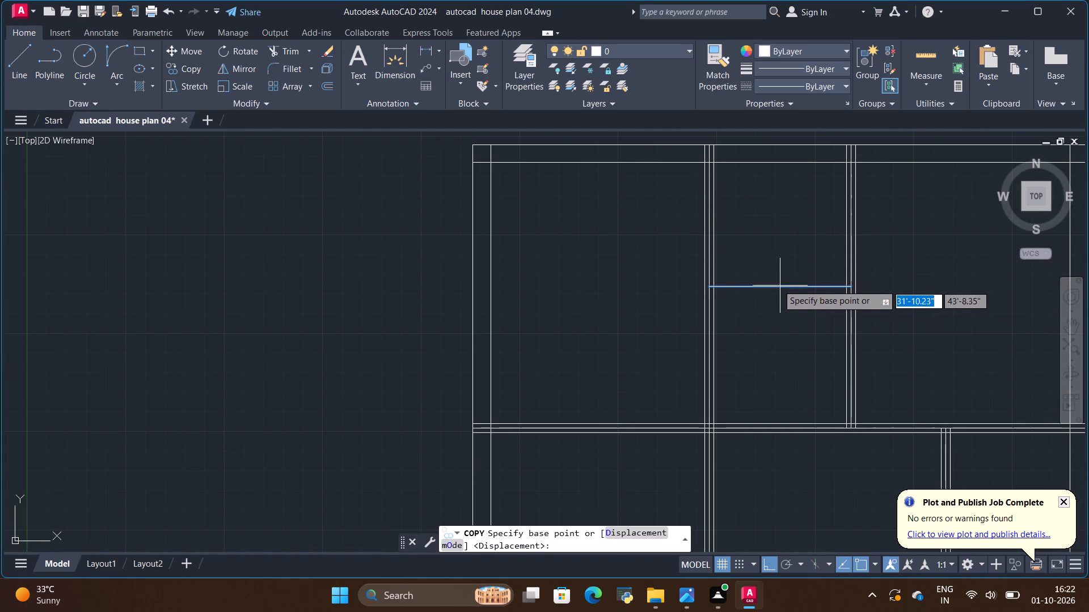
{"action": "left_click", "coordinate": [784, 289]}
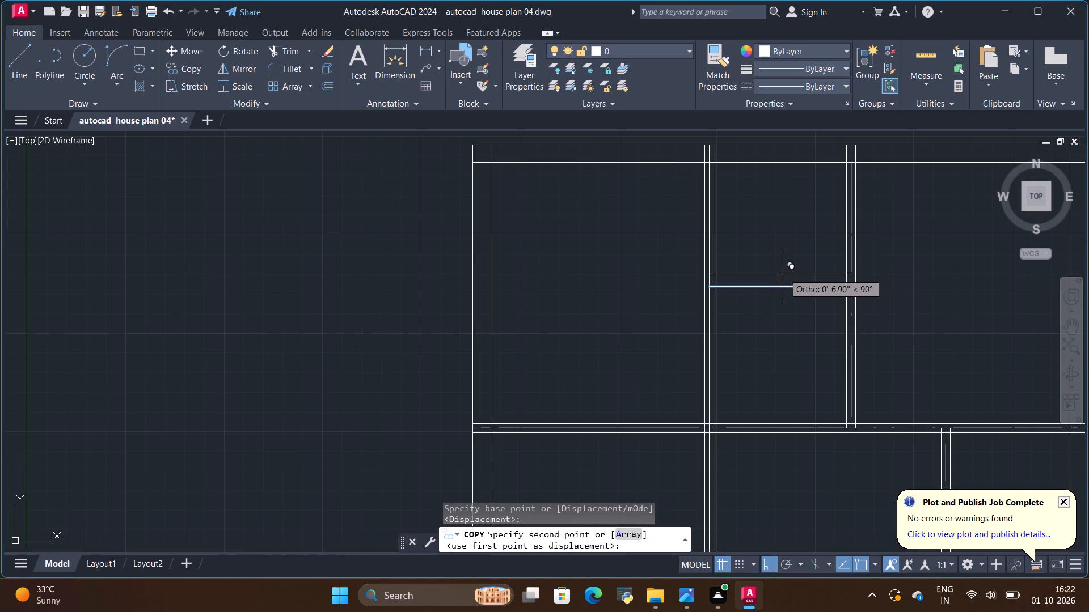
{"action": "key", "text": "BackSpace"}
{"action": "key", "text": "BackSpace"}
{"action": "type", "text": "2.25"}
{"action": "key", "text": "shift+quotedbl"}
{"action": "key", "text": "Return"}
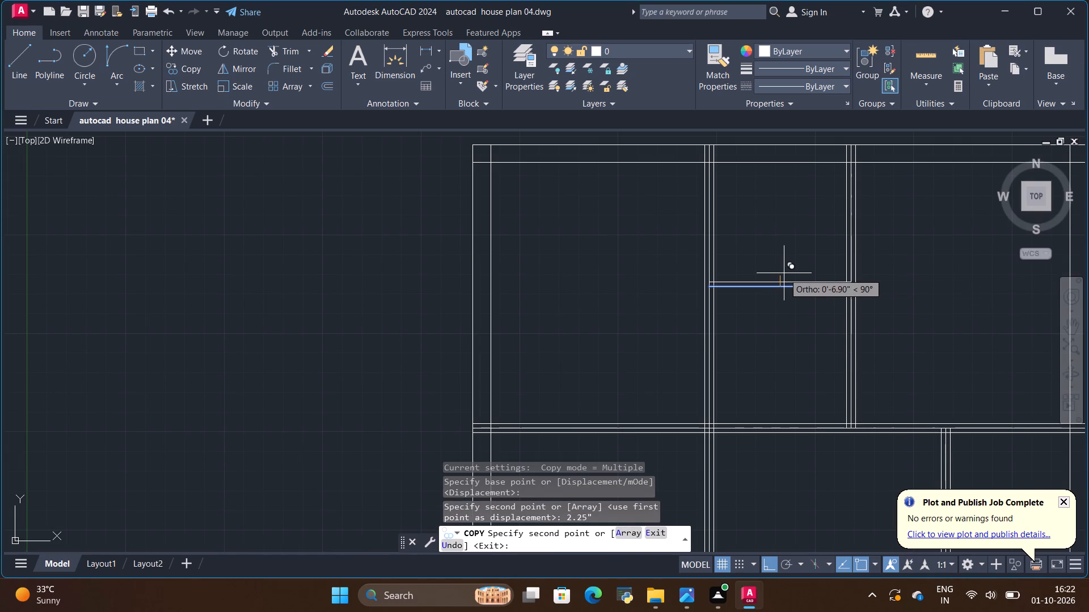
{"action": "key", "text": "BackSpace"}
{"action": "key", "text": "BackSpace"}
{"action": "type", "text": "2.25"}
{"action": "key", "text": "shift+quotedbl"}
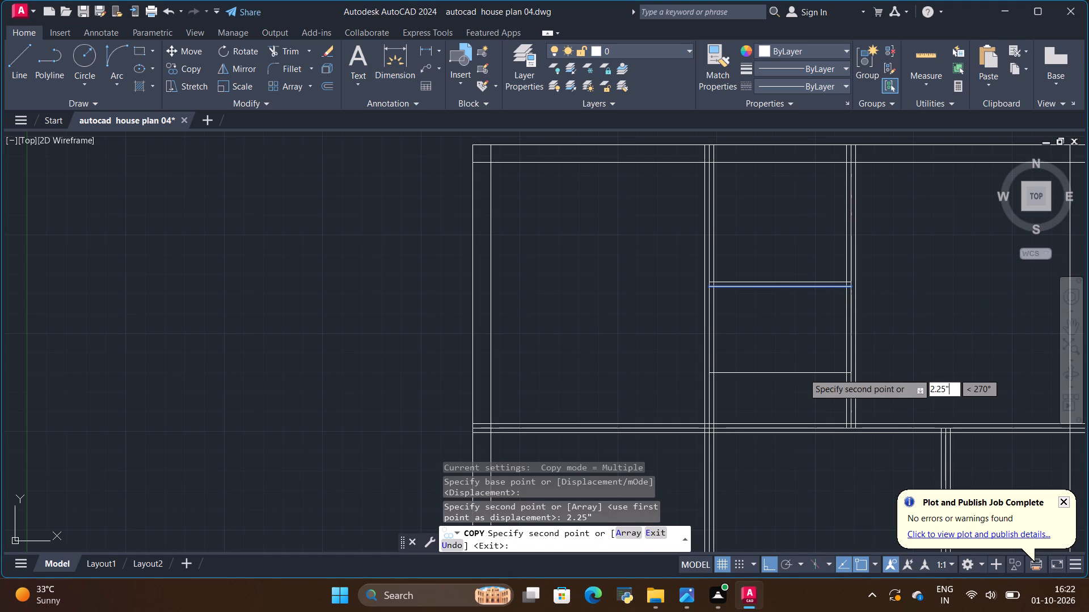
{"action": "key", "text": "Return"}
{"action": "key", "text": "Escape"}
Compare the drafted wall layout with the hand-drawn first floor reference image, checking the partitions around the bedrooms, stair and balconies.
{"action": "scroll", "coordinate": [775, 375], "scroll_direction": "down", "scroll_amount": 1}
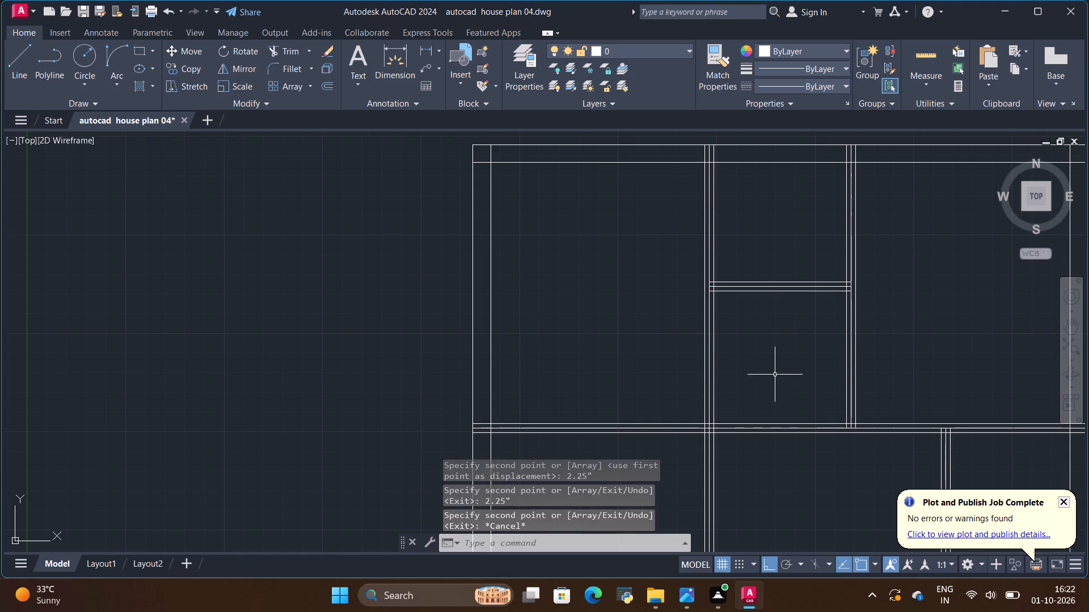
{"action": "scroll", "coordinate": [775, 375], "scroll_direction": "down", "scroll_amount": 1}
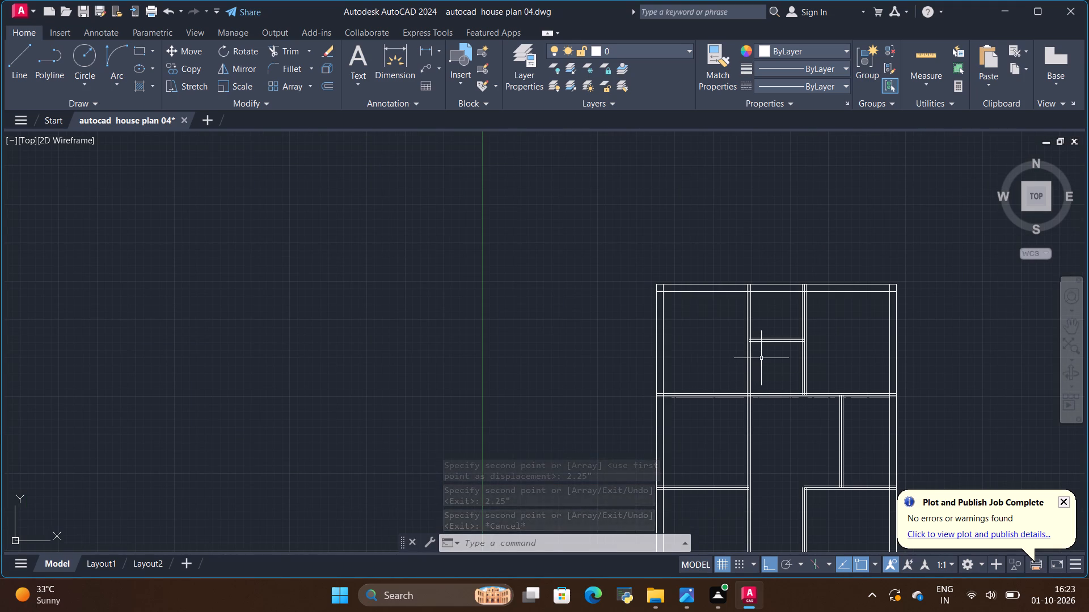
{"action": "scroll", "coordinate": [757, 330], "scroll_direction": "down", "scroll_amount": 2}
{"action": "scroll", "coordinate": [767, 355], "scroll_direction": "up", "scroll_amount": 2}
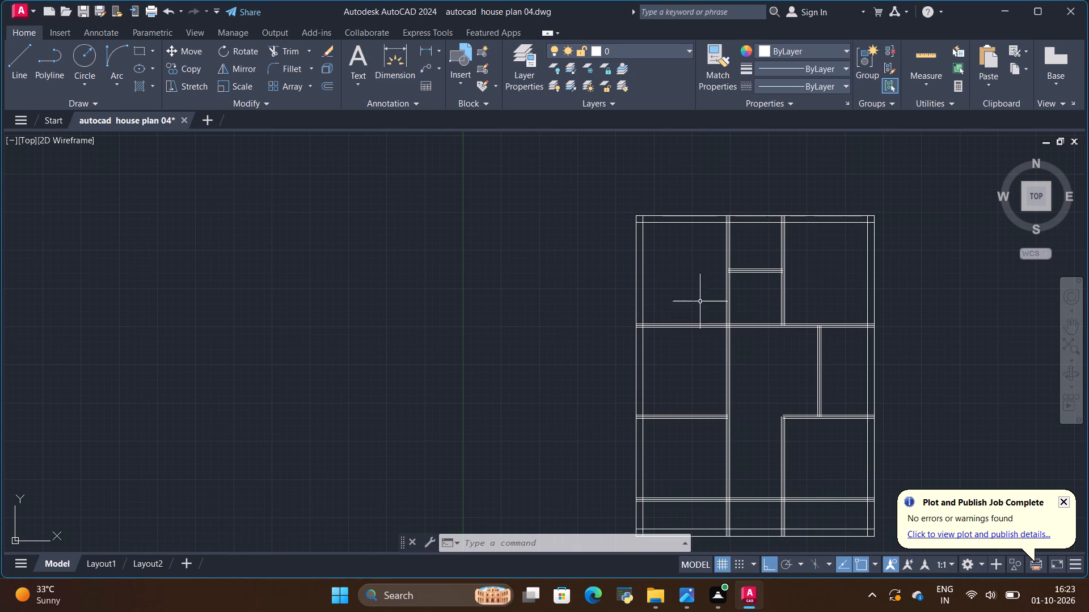
{"action": "scroll", "coordinate": [785, 262], "scroll_direction": "down", "scroll_amount": 1}
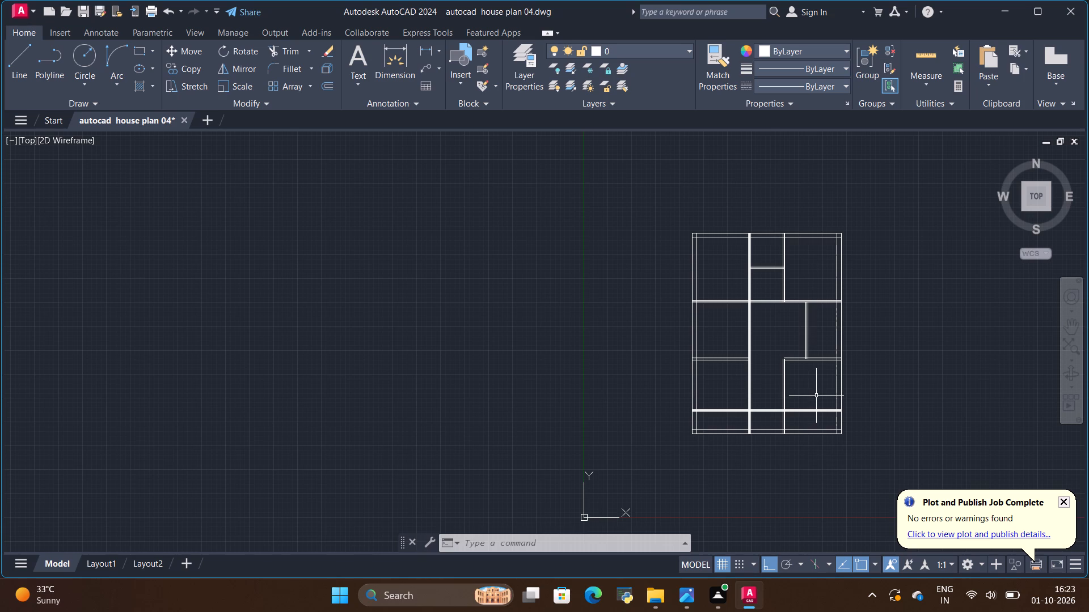
{"action": "key", "text": "alt+Tab"}
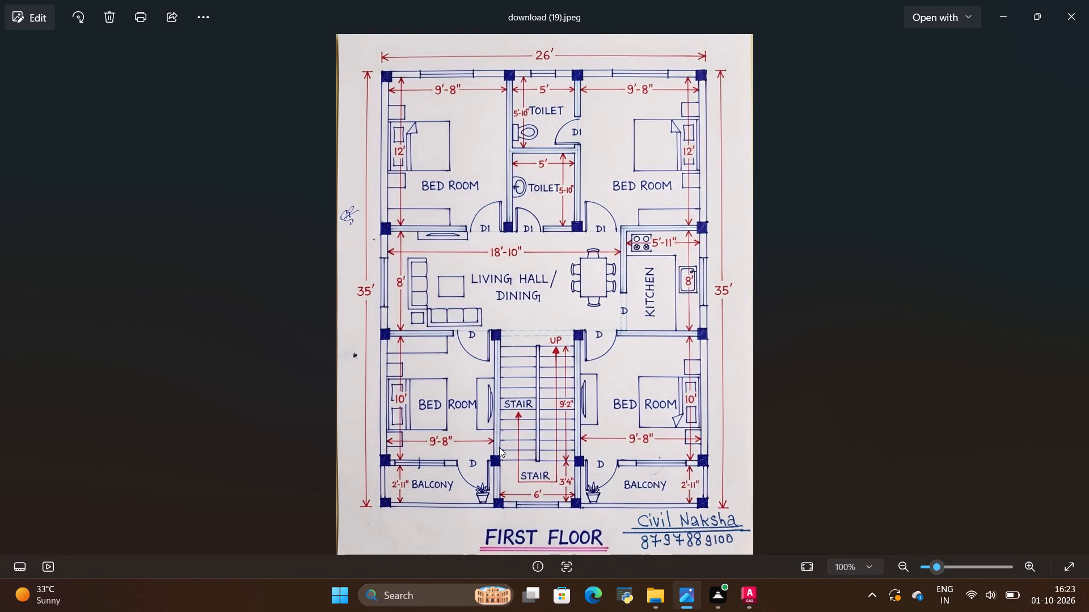
{"action": "key", "text": "alt+Tab"}
{"action": "scroll", "coordinate": [763, 370], "scroll_direction": "up", "scroll_amount": 2}
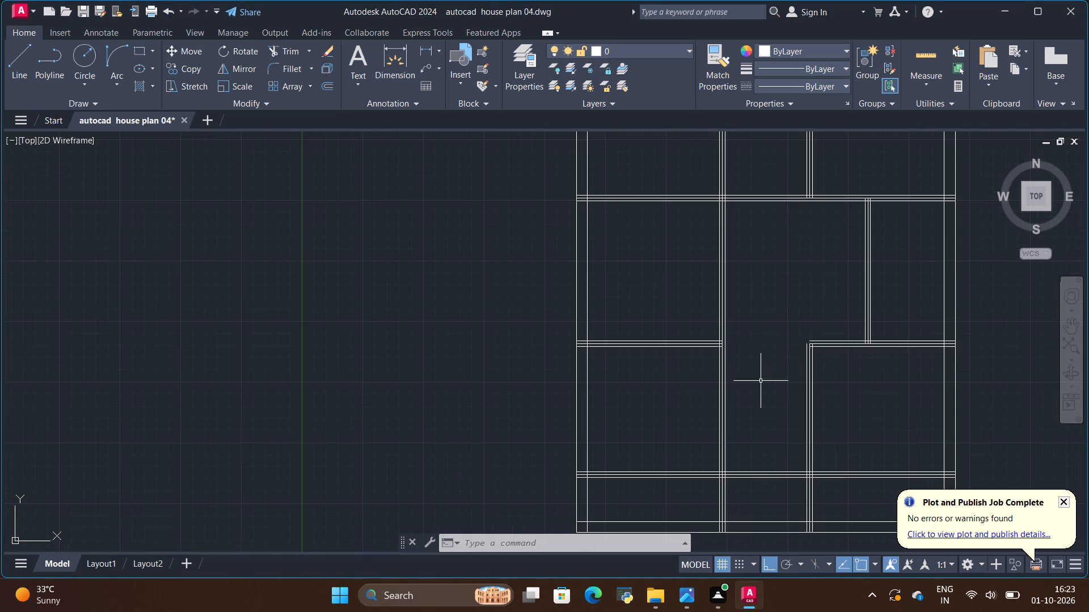
{"action": "key", "text": "alt+Tab"}
{"action": "key", "text": "alt+Tab"}
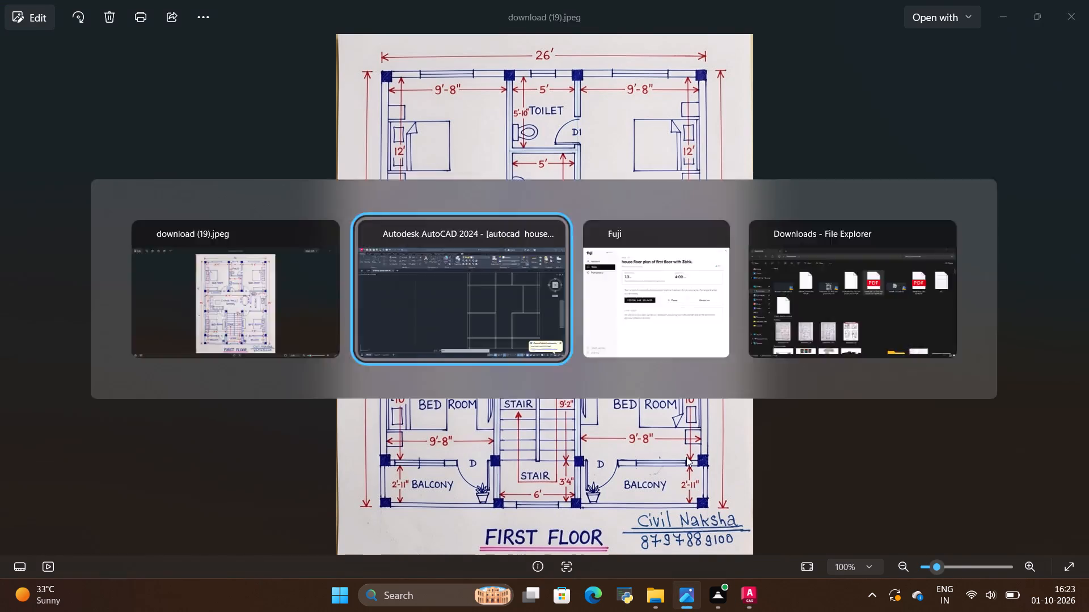
Compare the stair and landing area in the hand-drawn first floor reference with the drafted walls around the stair.
{"action": "key", "text": "alt+Tab"}
{"action": "key", "text": "alt+Tab"}
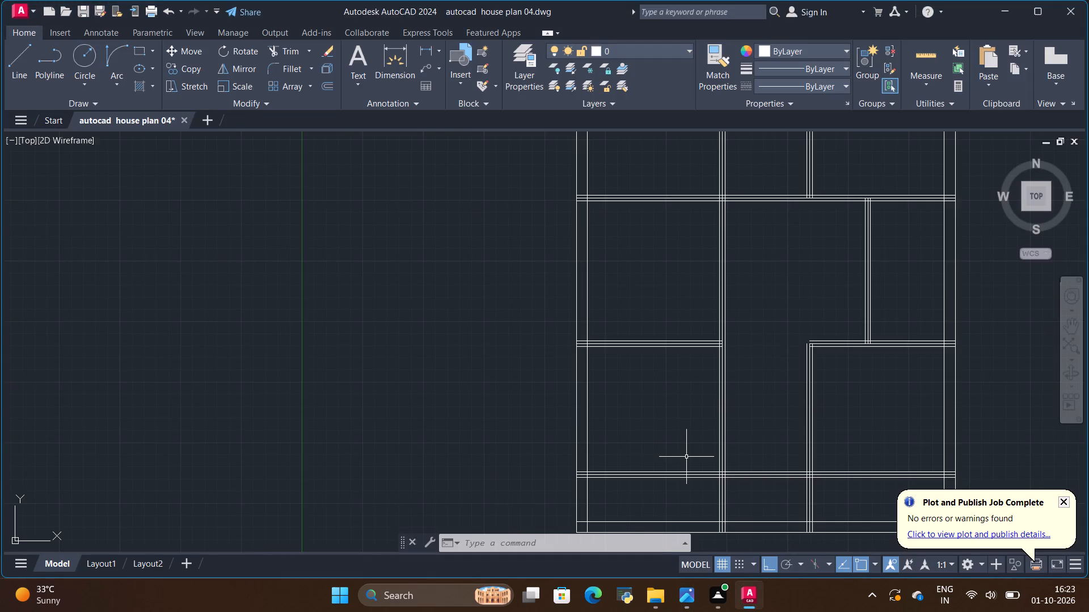
{"action": "key", "text": "alt+Tab"}
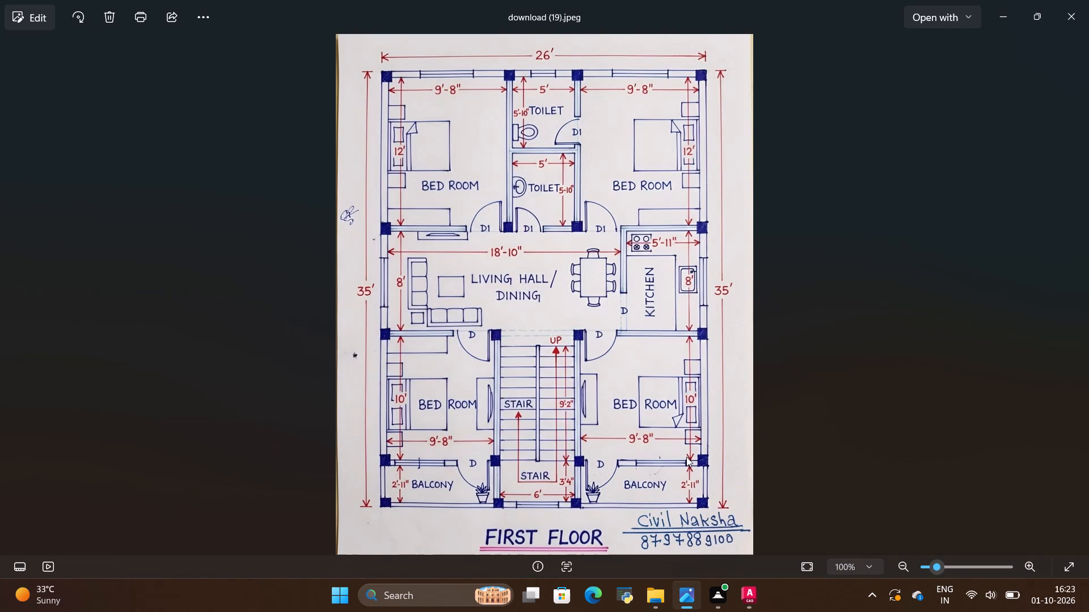
{"action": "key", "text": "alt+Tab"}
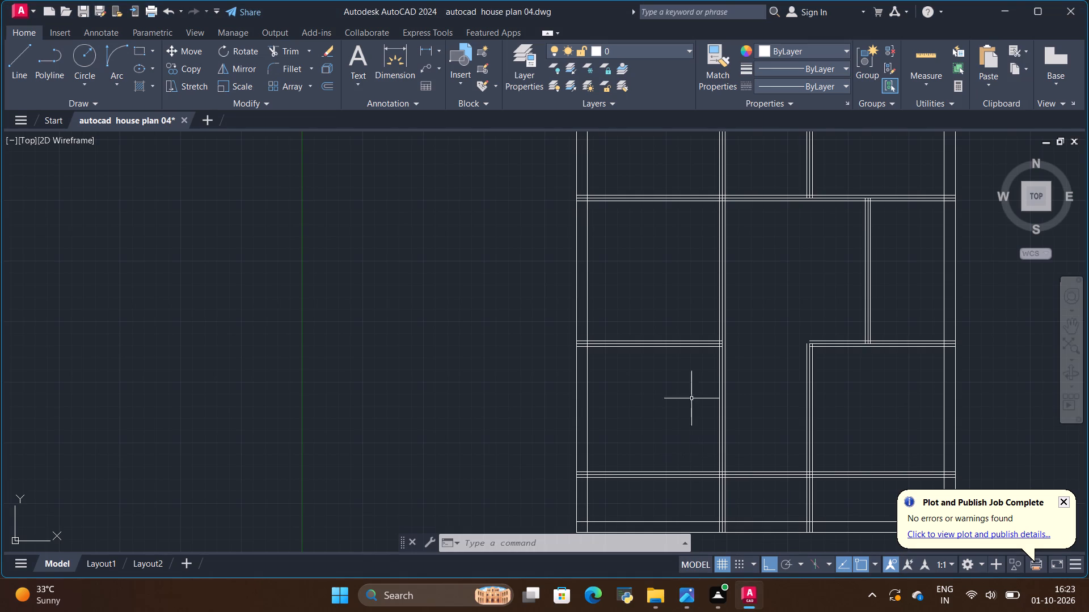
{"action": "scroll", "coordinate": [691, 397], "scroll_direction": "down", "scroll_amount": 2}
{"action": "scroll", "coordinate": [732, 437], "scroll_direction": "up", "scroll_amount": 2}
{"action": "scroll", "coordinate": [702, 396], "scroll_direction": "up", "scroll_amount": 1}
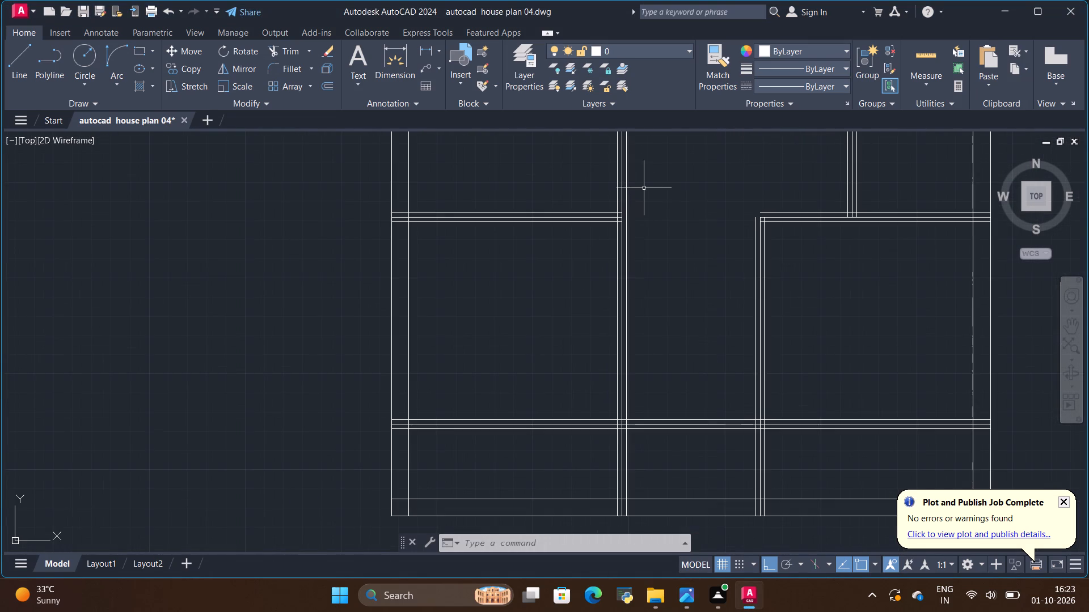
{"action": "scroll", "coordinate": [638, 201], "scroll_direction": "up", "scroll_amount": 2}
{"action": "scroll", "coordinate": [639, 215], "scroll_direction": "down", "scroll_amount": 2}
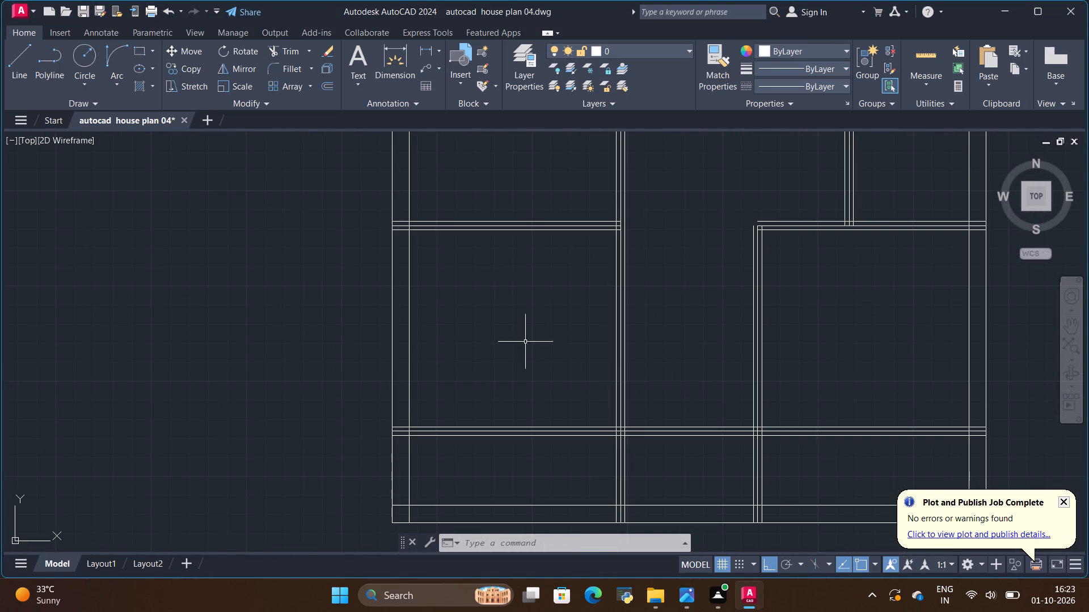
{"action": "scroll", "coordinate": [754, 433], "scroll_direction": "up", "scroll_amount": 1}
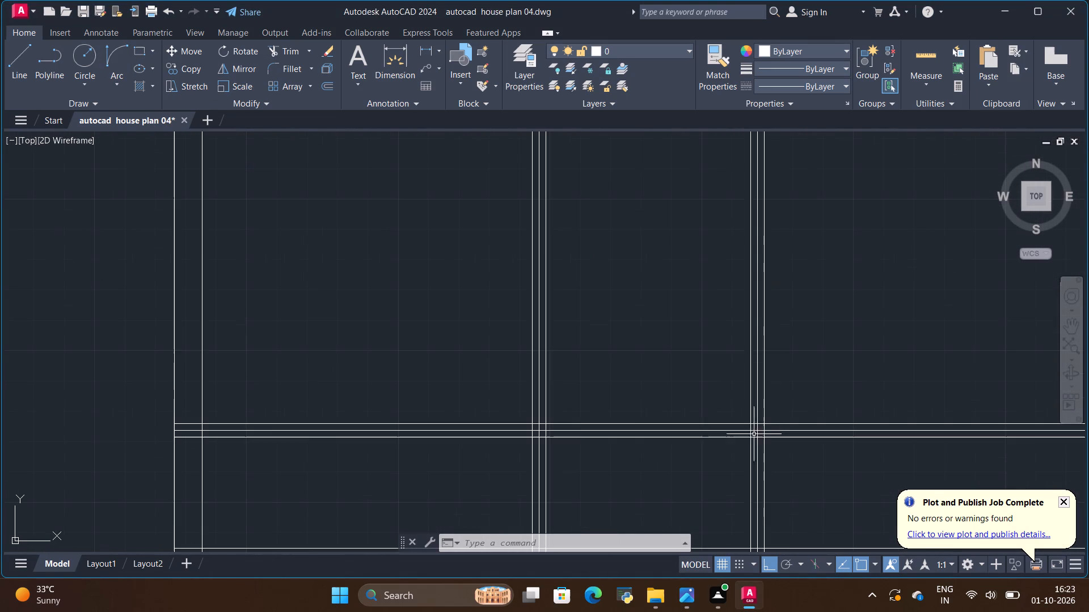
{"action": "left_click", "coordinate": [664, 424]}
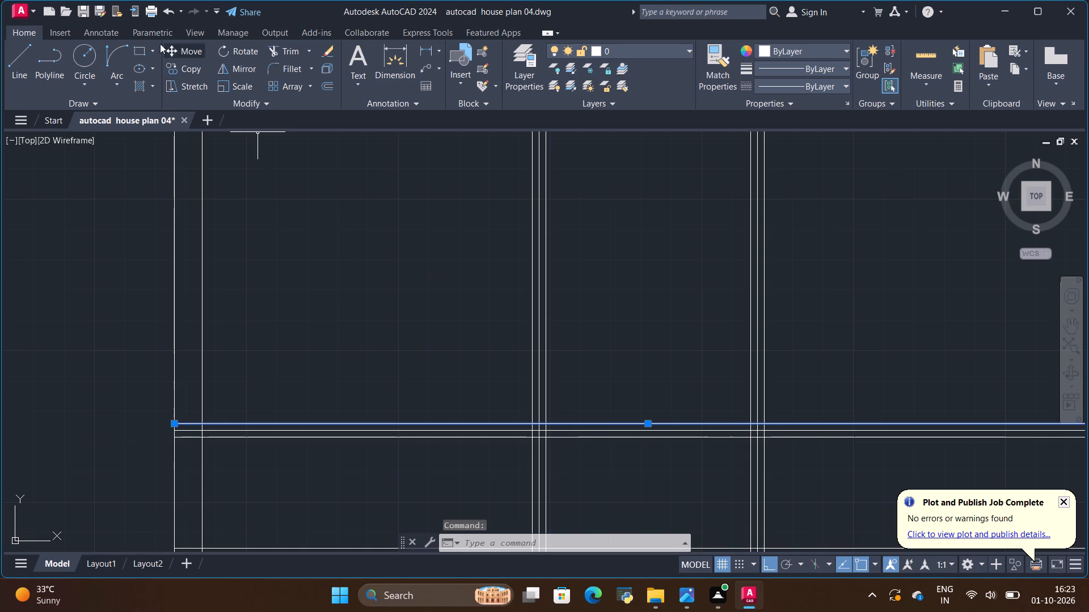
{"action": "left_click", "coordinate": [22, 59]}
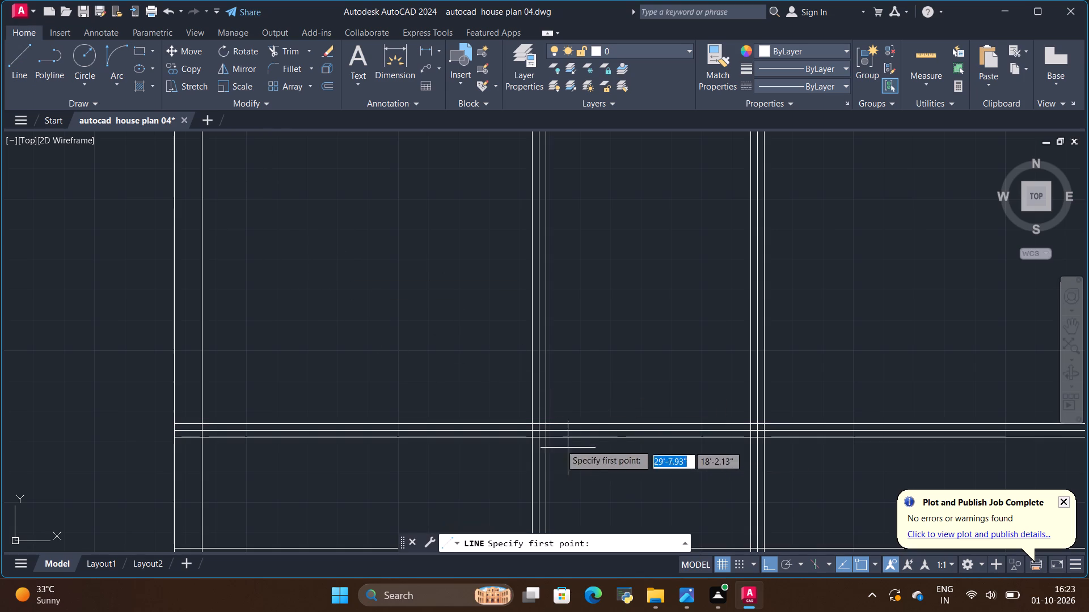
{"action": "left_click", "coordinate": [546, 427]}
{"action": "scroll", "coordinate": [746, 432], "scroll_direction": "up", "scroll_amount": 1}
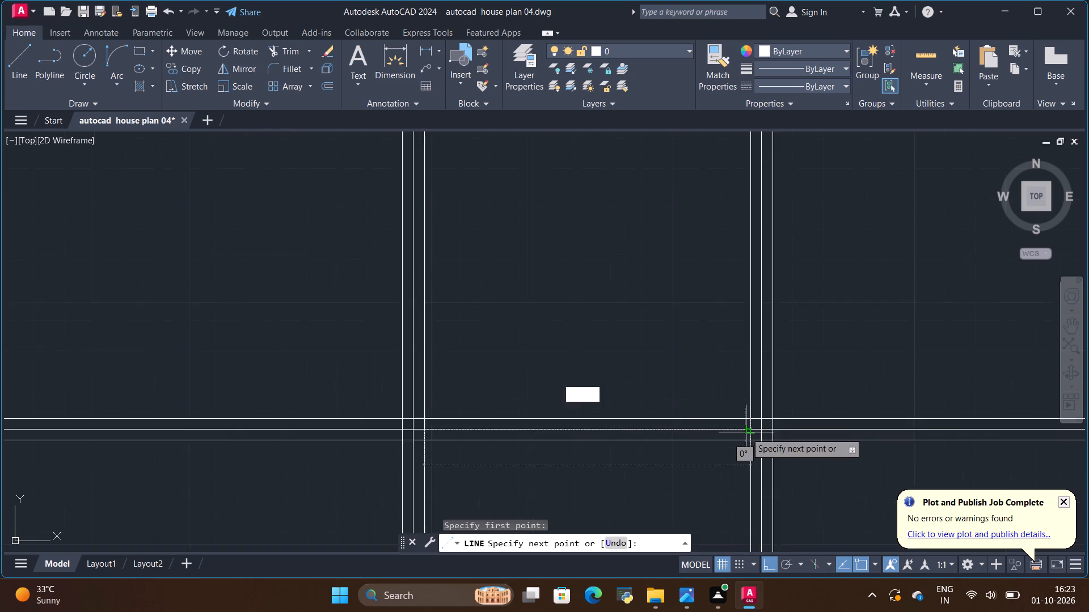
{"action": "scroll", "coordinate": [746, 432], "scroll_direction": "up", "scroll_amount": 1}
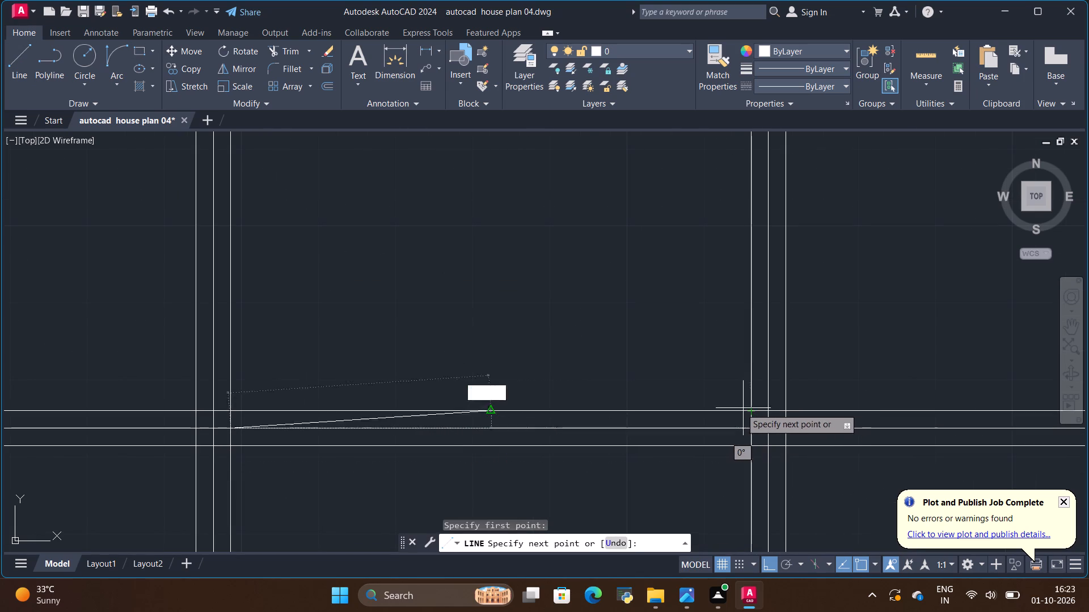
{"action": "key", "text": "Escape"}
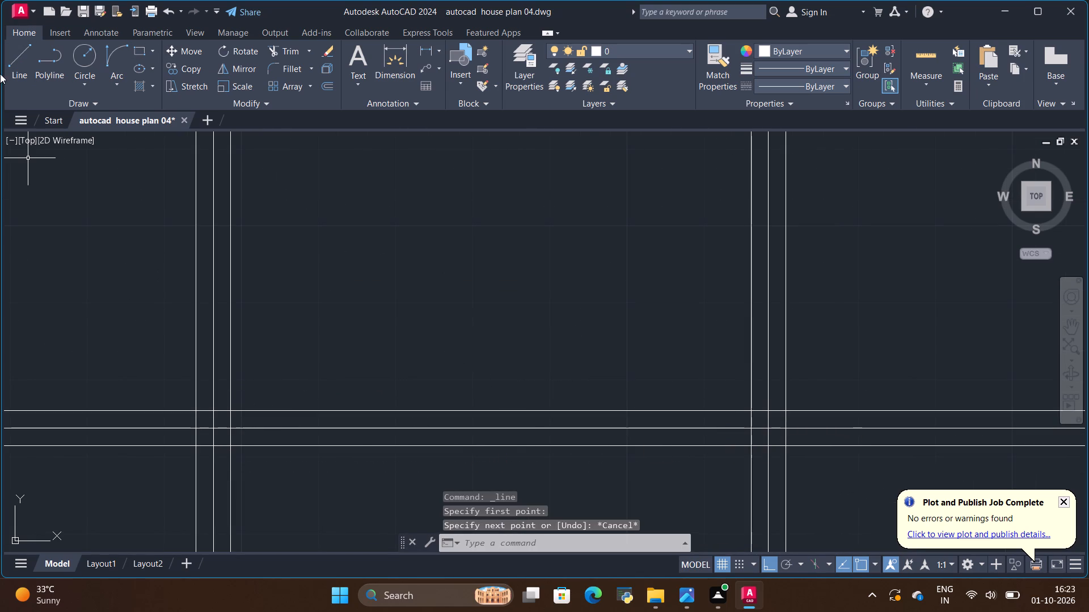
Draw a horizontal line between the inner faces of the stair's side walls, along the top line of the bedroom-balcony partition.
{"action": "left_click", "coordinate": [12, 50]}
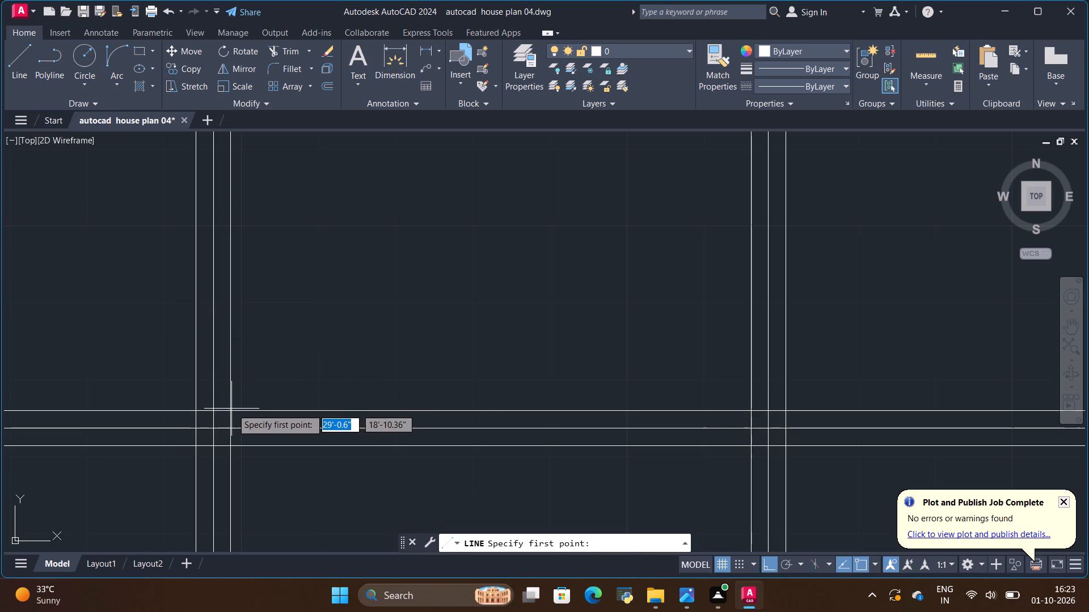
{"action": "left_click", "coordinate": [233, 410]}
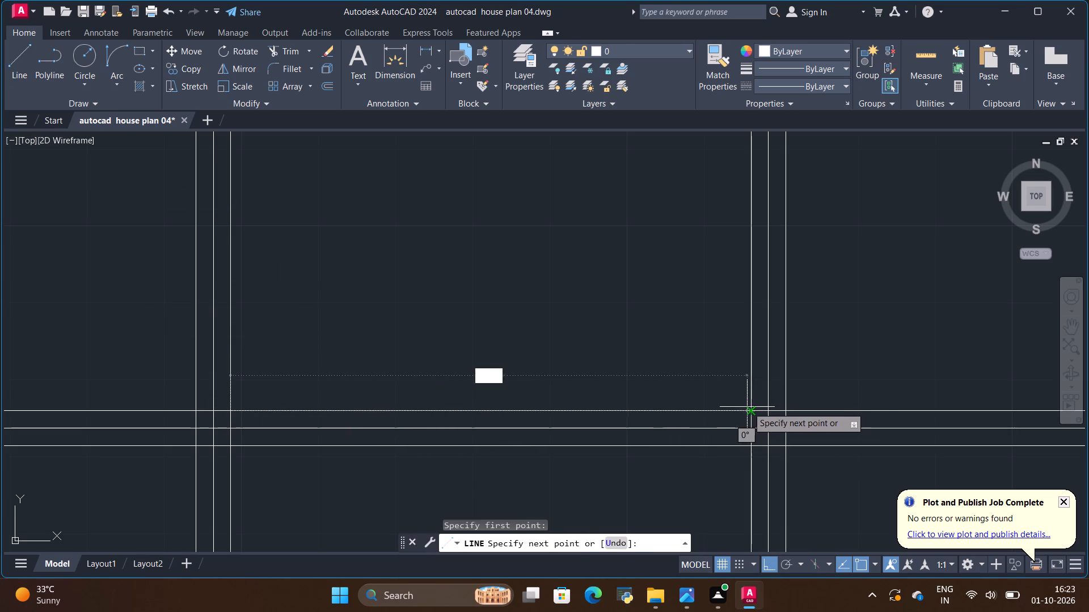
{"action": "left_click", "coordinate": [749, 408]}
{"action": "key", "text": "Escape"}
Copy the short horizontal line across the stair 2' upward.
{"action": "left_click", "coordinate": [605, 413]}
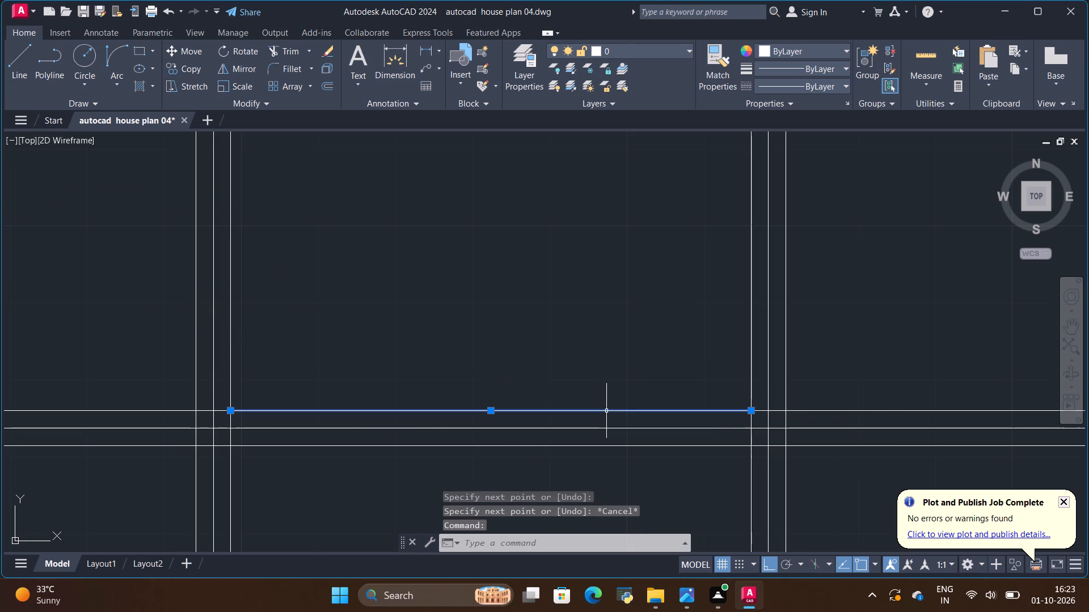
{"action": "left_click", "coordinate": [188, 66]}
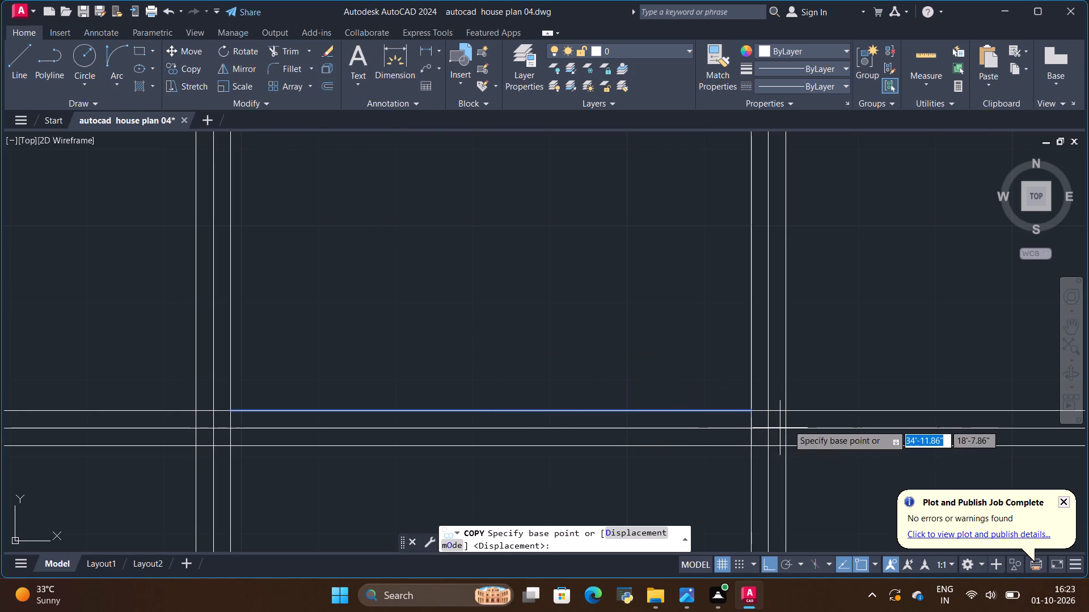
{"action": "left_click", "coordinate": [750, 413]}
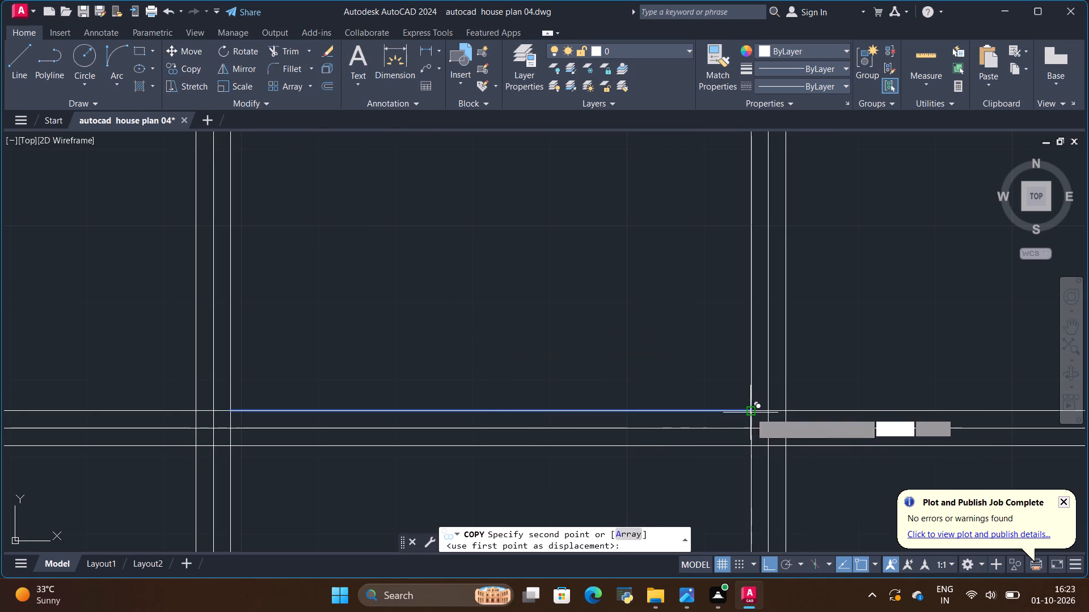
{"action": "scroll", "coordinate": [749, 352], "scroll_direction": "down", "scroll_amount": 3}
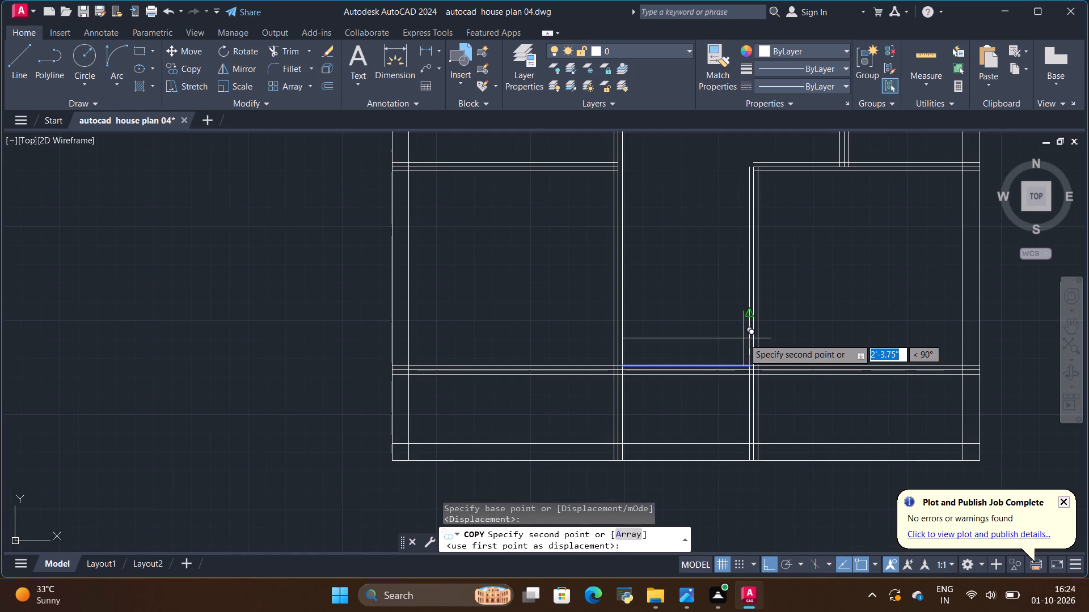
{"action": "scroll", "coordinate": [744, 338], "scroll_direction": "up", "scroll_amount": 1}
{"action": "key", "text": "BackSpace"}
{"action": "key", "text": "BackSpace"}
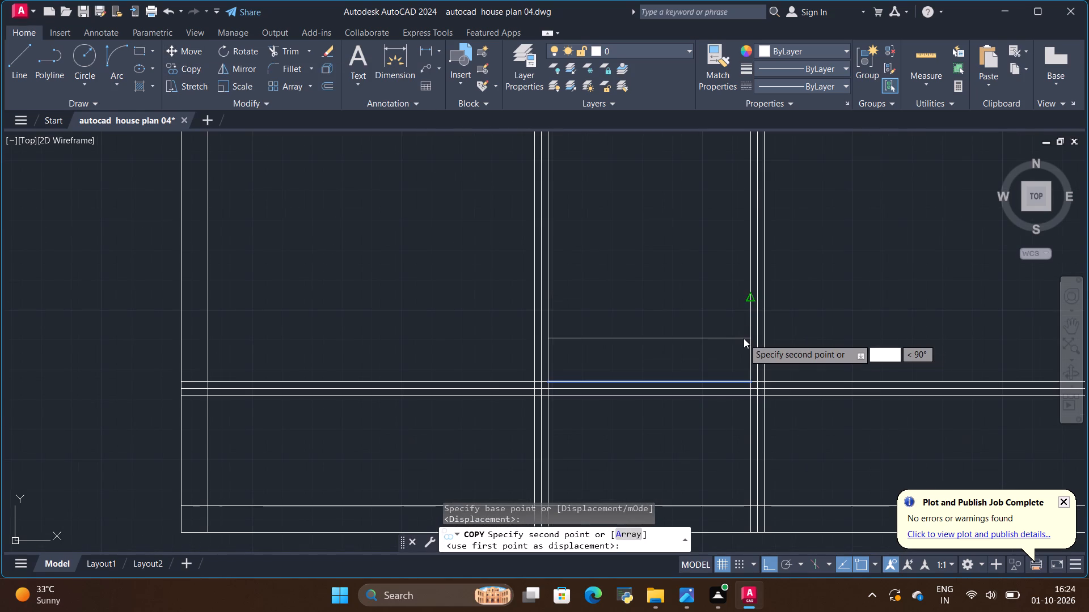
{"action": "type", "text": "2'"}
{"action": "key", "text": "Return"}
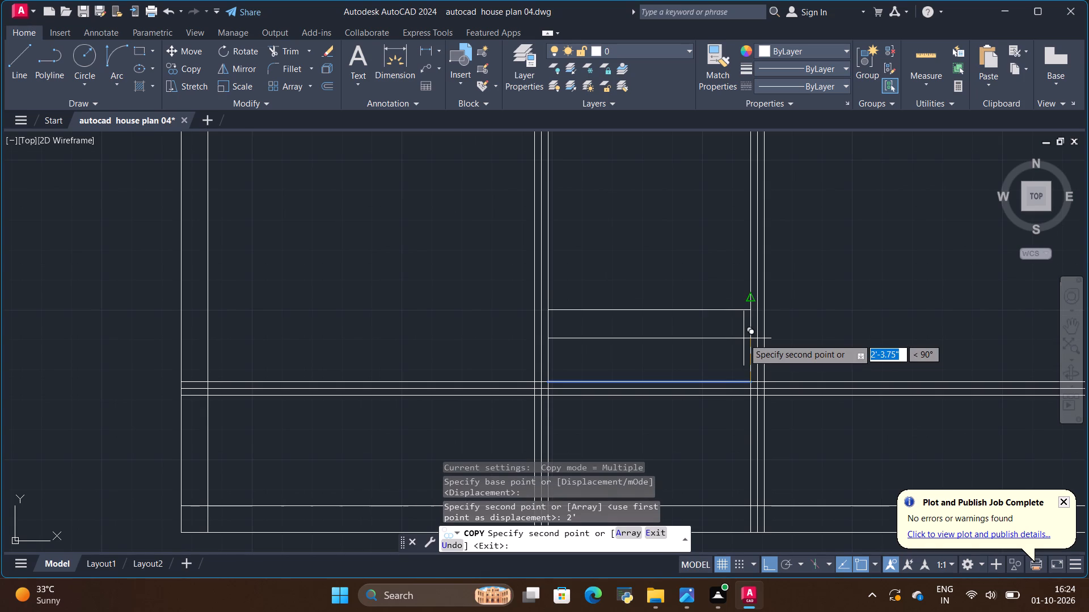
{"action": "scroll", "coordinate": [720, 277], "scroll_direction": "down", "scroll_amount": 1}
{"action": "key", "text": "Escape"}
Draw a vertical line about 9' long up the stair's right inner wall face, from the balcony partition's top line to the living hall wall.
{"action": "scroll", "coordinate": [725, 249], "scroll_direction": "up", "scroll_amount": 1}
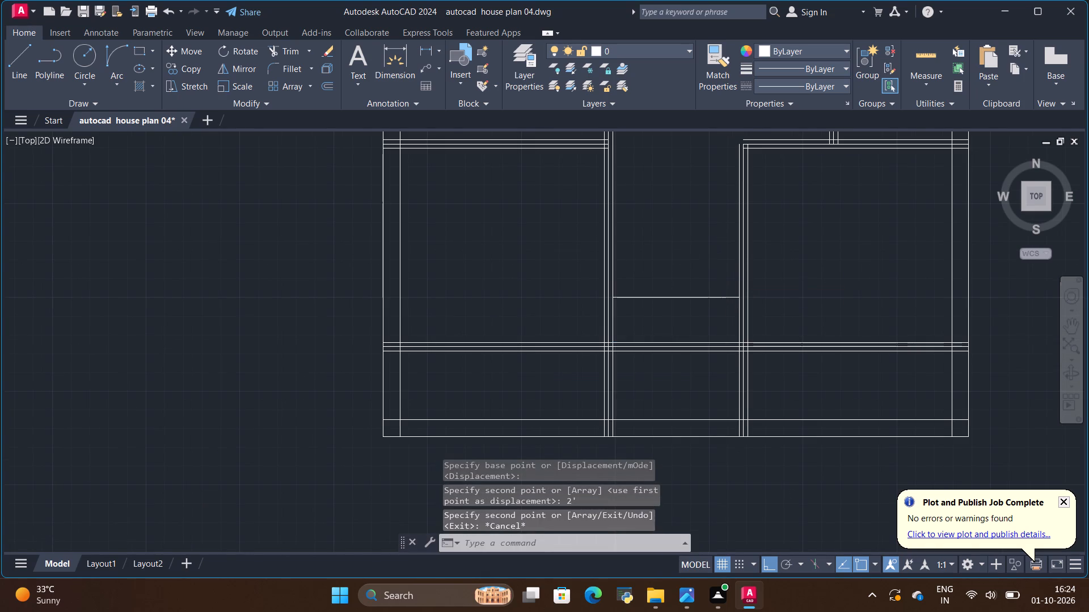
{"action": "scroll", "coordinate": [728, 257], "scroll_direction": "down", "scroll_amount": 1}
{"action": "scroll", "coordinate": [737, 205], "scroll_direction": "up", "scroll_amount": 1}
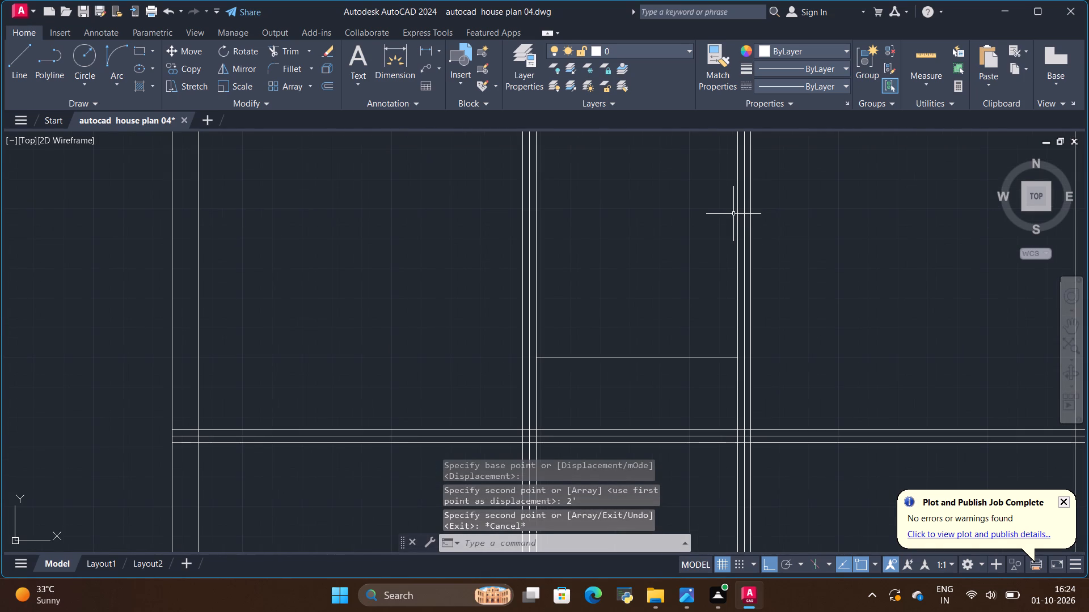
{"action": "scroll", "coordinate": [736, 281], "scroll_direction": "down", "scroll_amount": 2}
{"action": "scroll", "coordinate": [728, 189], "scroll_direction": "up", "scroll_amount": 1}
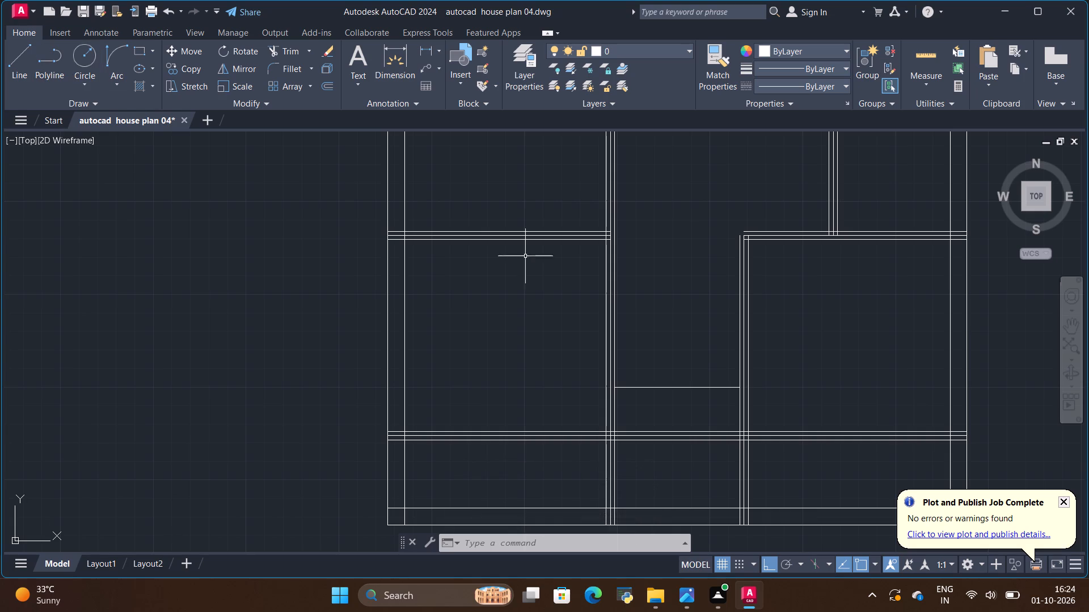
{"action": "left_click", "coordinate": [19, 70]}
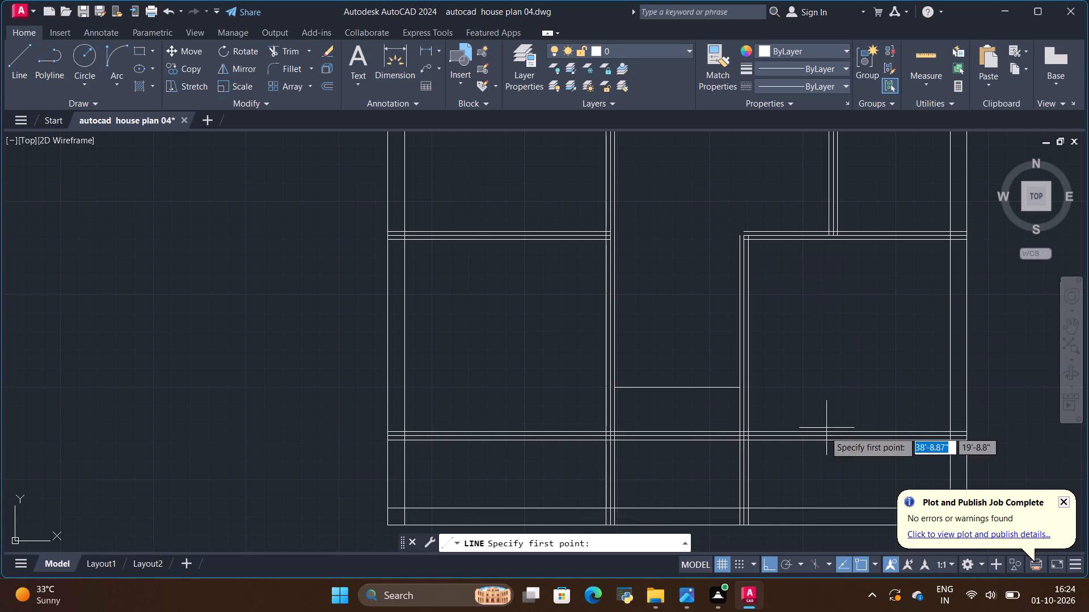
{"action": "scroll", "coordinate": [770, 451], "scroll_direction": "up", "scroll_amount": 2}
{"action": "left_click", "coordinate": [689, 402]}
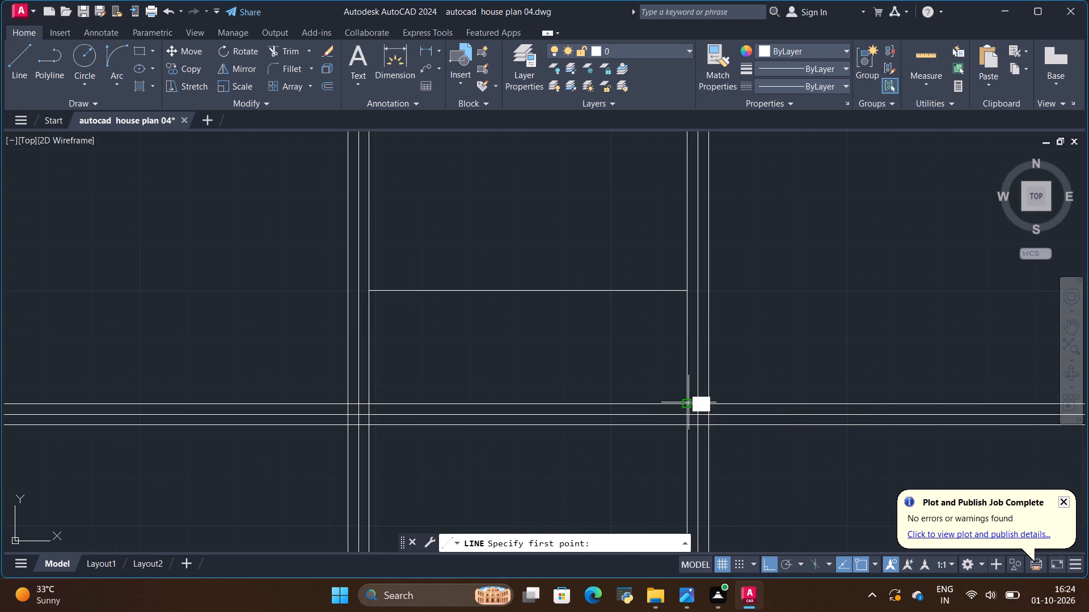
{"action": "scroll", "coordinate": [691, 418], "scroll_direction": "down", "scroll_amount": 2}
{"action": "scroll", "coordinate": [691, 181], "scroll_direction": "up", "scroll_amount": 2}
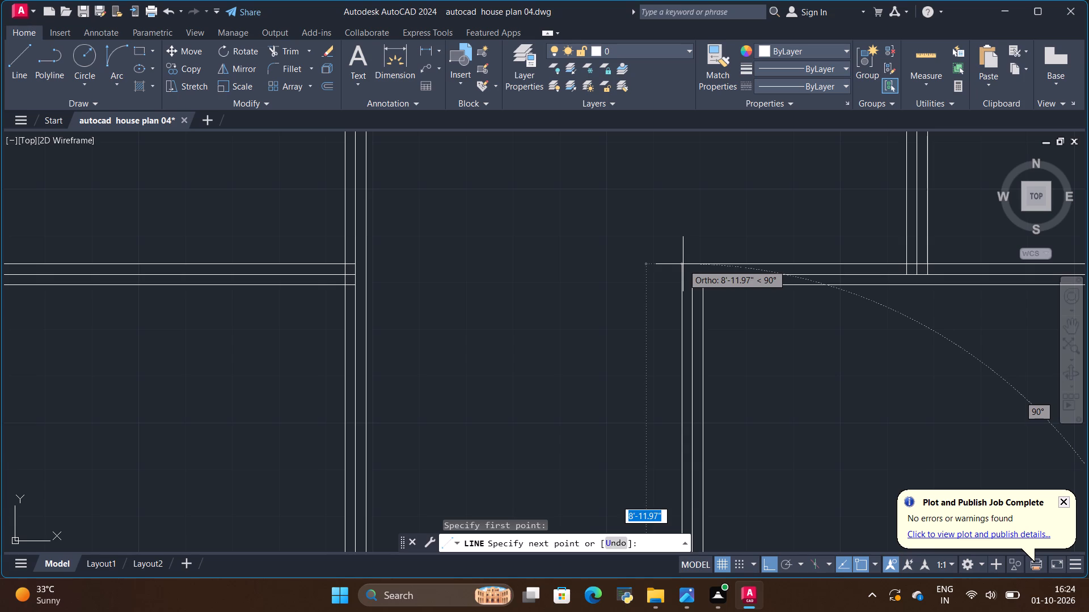
{"action": "left_click", "coordinate": [683, 264]}
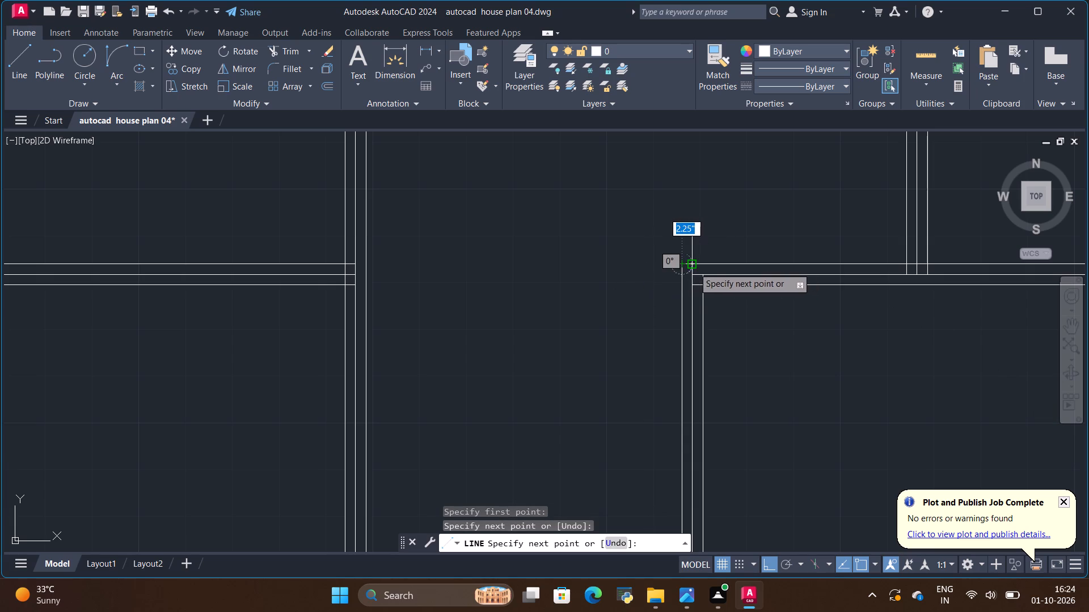
{"action": "key", "text": "Escape"}
Copy the vertical line on the stair's right inner wall face 2'6" to the left.
{"action": "left_click", "coordinate": [681, 275]}
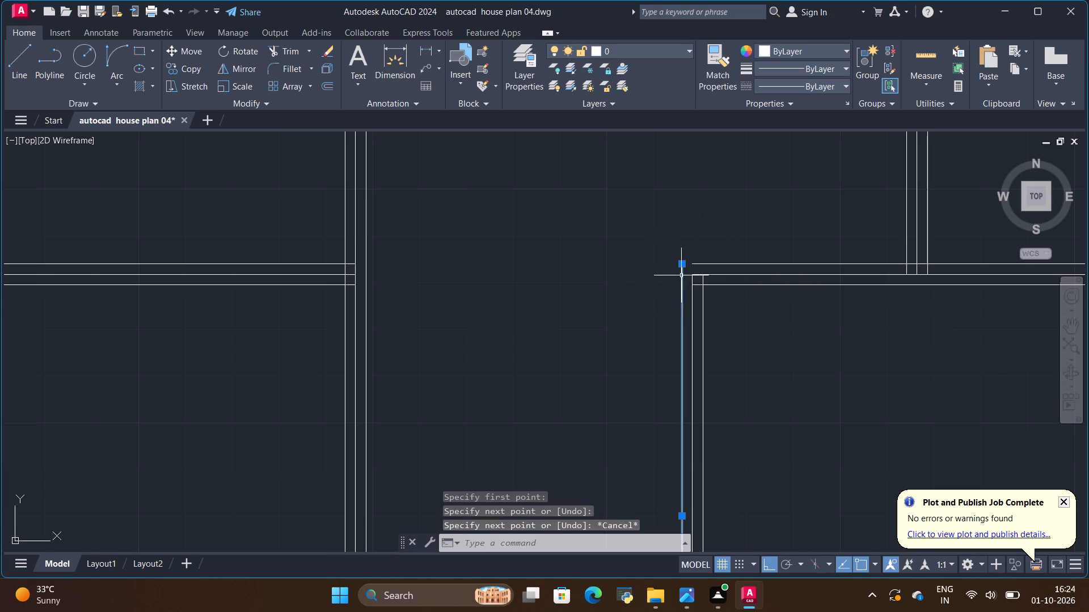
{"action": "left_click", "coordinate": [191, 70]}
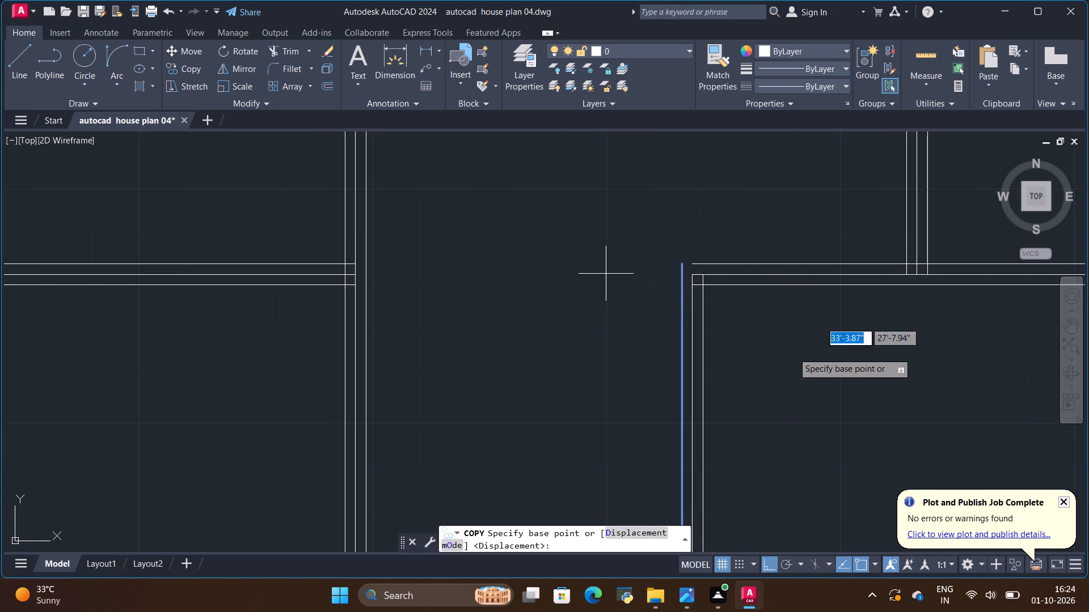
{"action": "scroll", "coordinate": [796, 324], "scroll_direction": "down", "scroll_amount": 2}
{"action": "scroll", "coordinate": [736, 462], "scroll_direction": "up", "scroll_amount": 1}
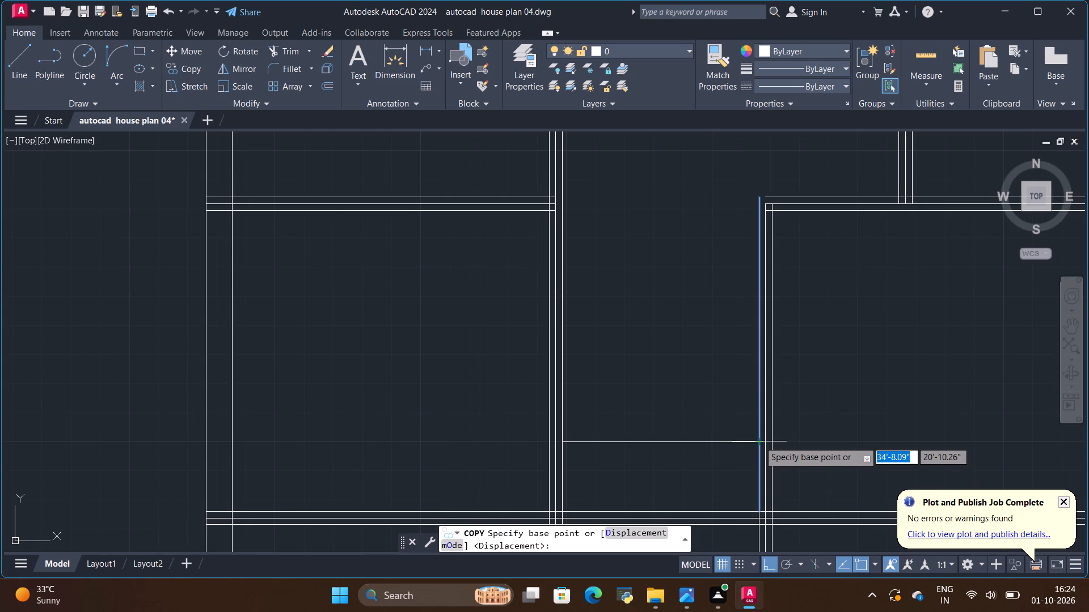
{"action": "left_click", "coordinate": [758, 440]}
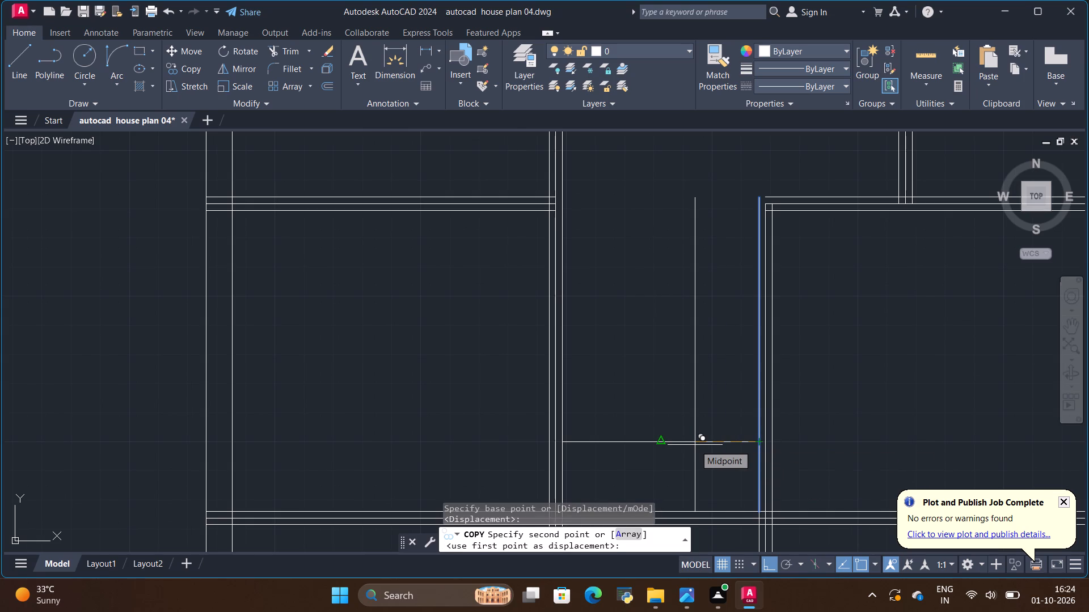
{"action": "key", "text": "BackSpace"}
{"action": "key", "text": "BackSpace"}
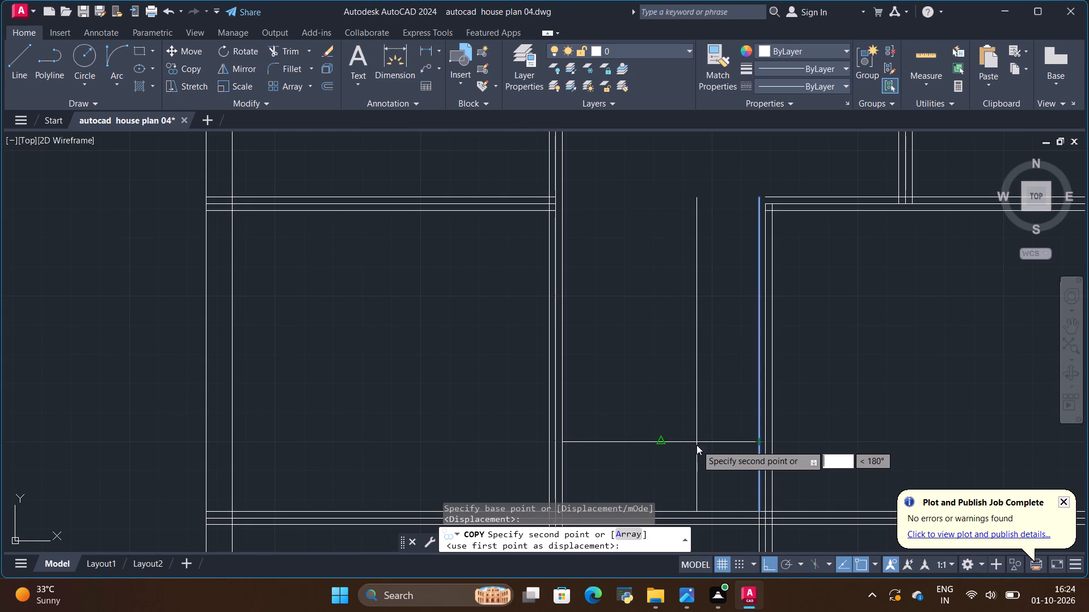
{"action": "type", "text": "2'"}
{"action": "key", "text": "6"}
{"action": "key", "text": "shift+quotedbl"}
{"action": "key", "text": "Return"}
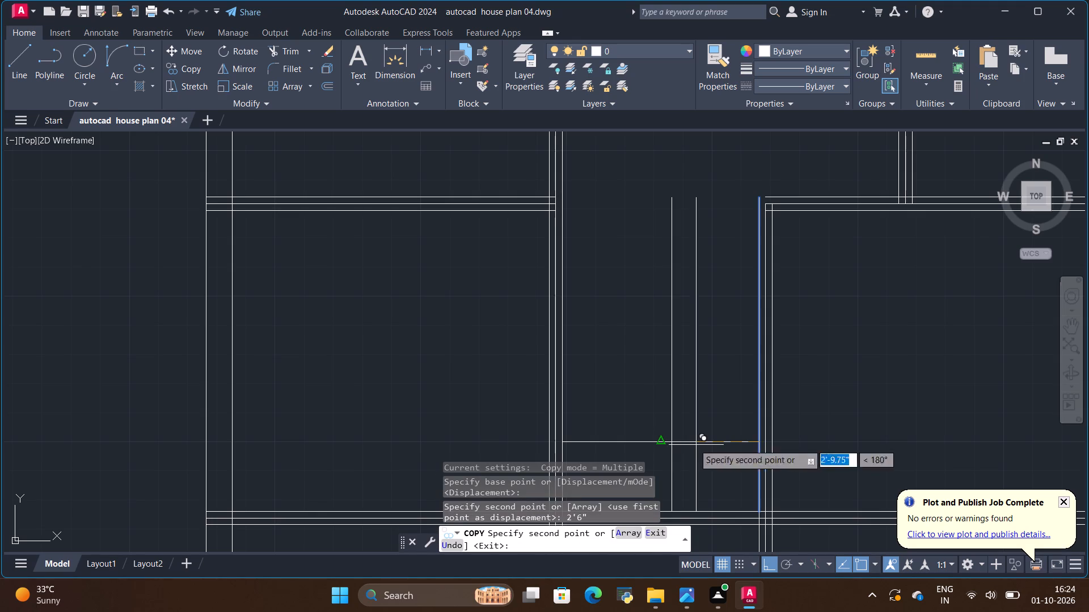
{"action": "key", "text": "Escape"}
Draw a vertical line about 8'7.5" long up the stair's left inner wall face, from the balcony partition's top line to the living hall wall's bottom line.
{"action": "scroll", "coordinate": [727, 310], "scroll_direction": "down", "scroll_amount": 2}
{"action": "scroll", "coordinate": [687, 374], "scroll_direction": "up", "scroll_amount": 2}
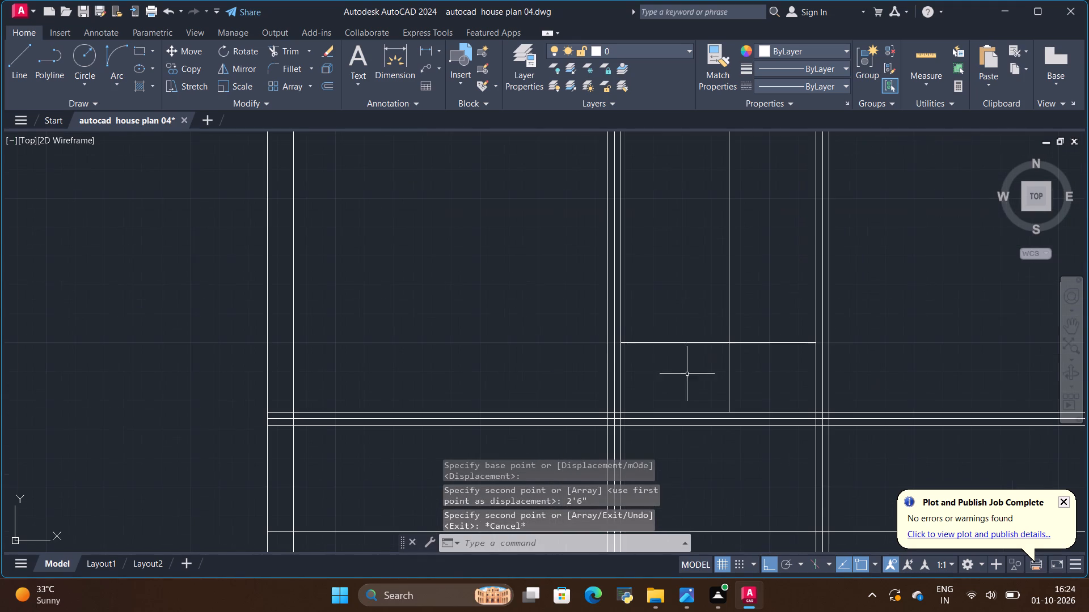
{"action": "left_click", "coordinate": [623, 334]}
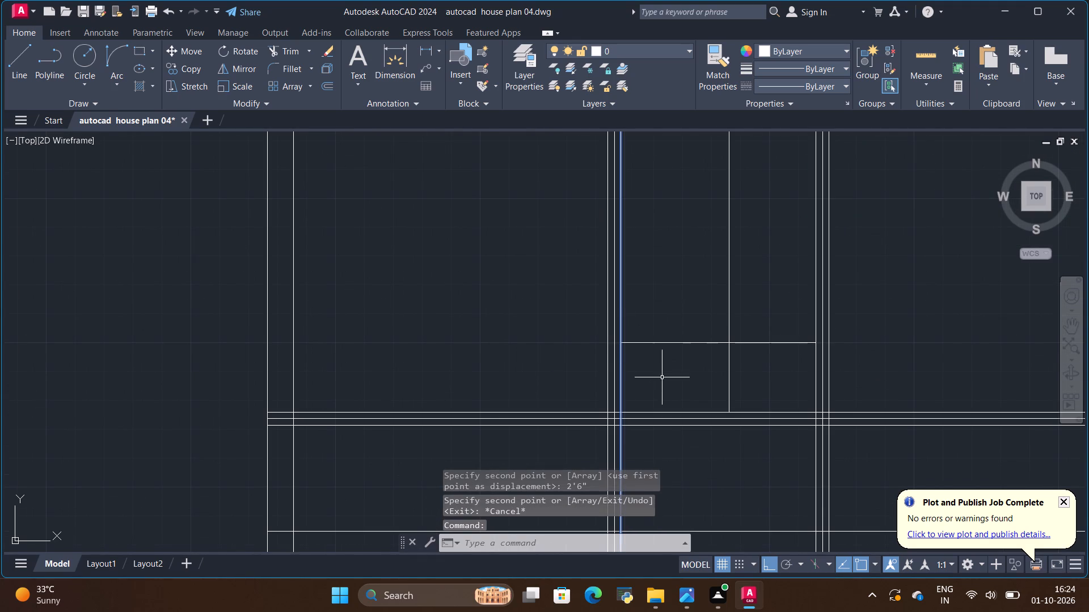
{"action": "key", "text": "Escape"}
{"action": "scroll", "coordinate": [775, 378], "scroll_direction": "down", "scroll_amount": 1}
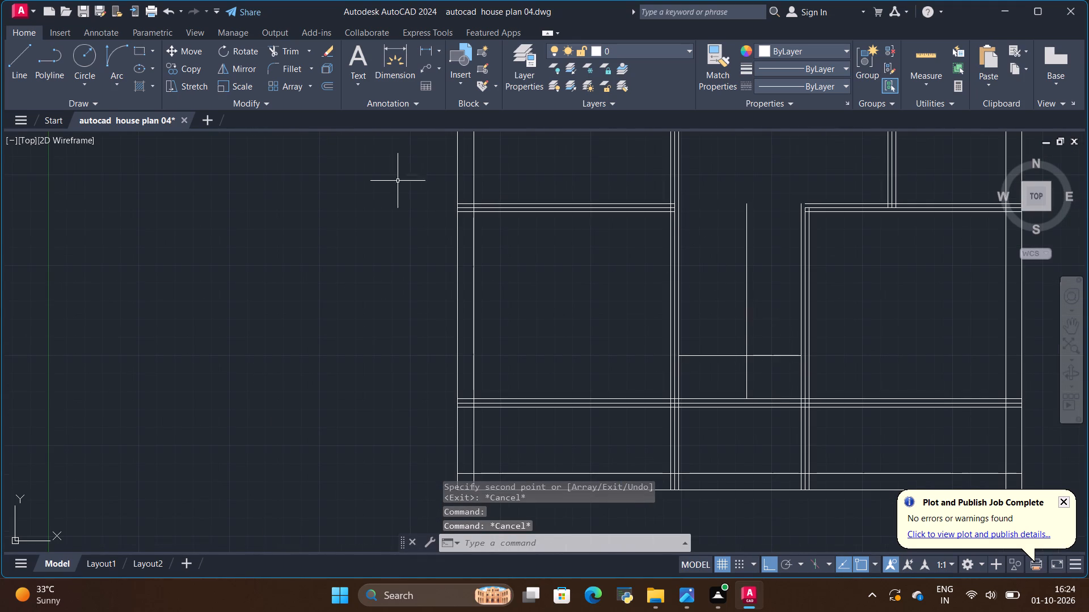
{"action": "left_click", "coordinate": [11, 65]}
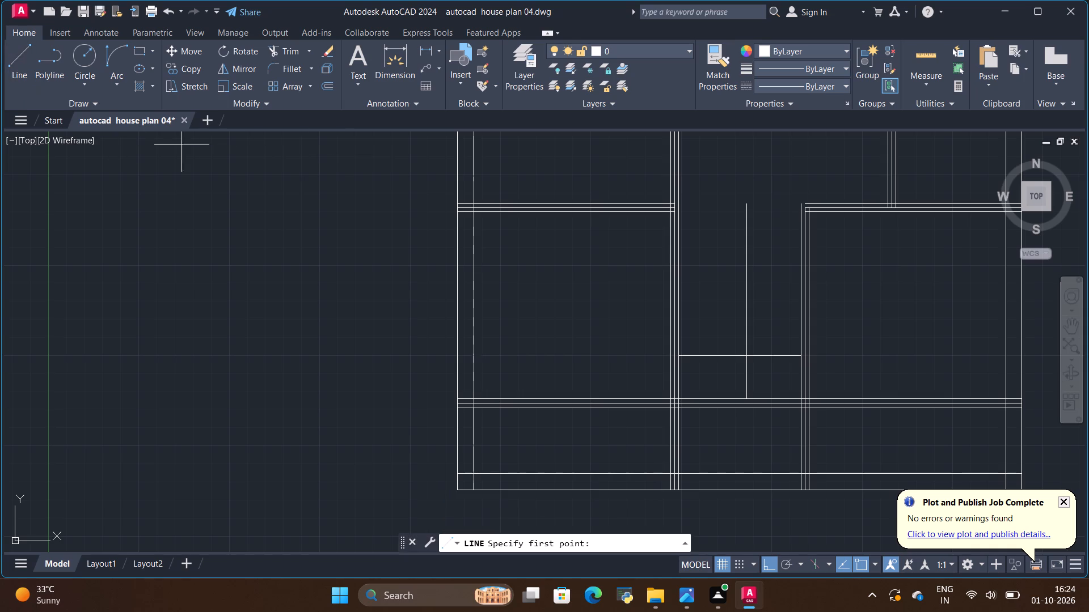
{"action": "scroll", "coordinate": [673, 403], "scroll_direction": "up", "scroll_amount": 1}
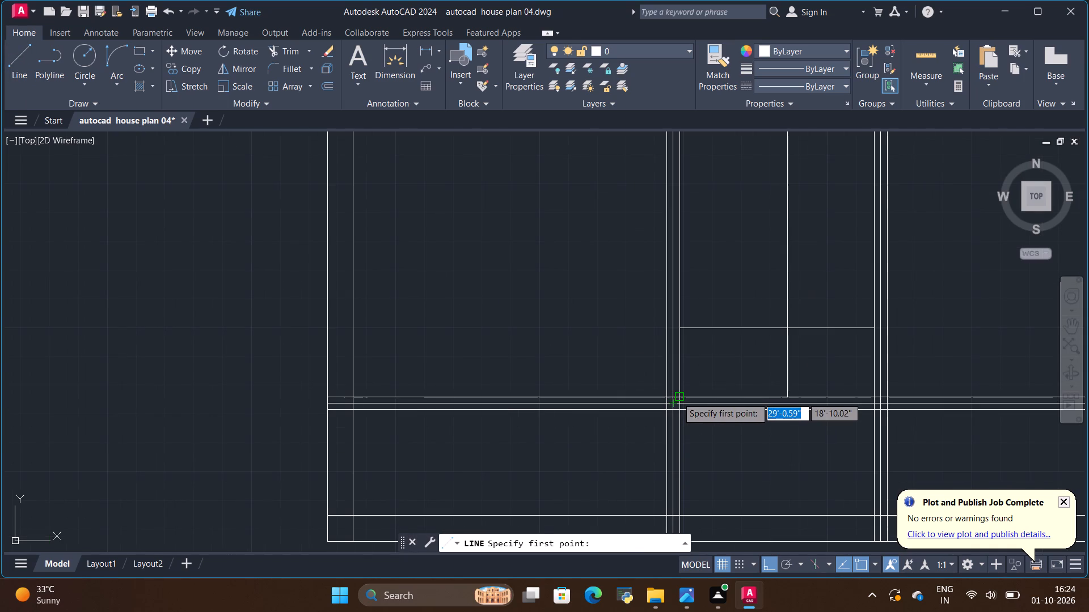
{"action": "left_click", "coordinate": [678, 396]}
{"action": "scroll", "coordinate": [678, 396], "scroll_direction": "down", "scroll_amount": 1}
{"action": "scroll", "coordinate": [659, 224], "scroll_direction": "up", "scroll_amount": 2}
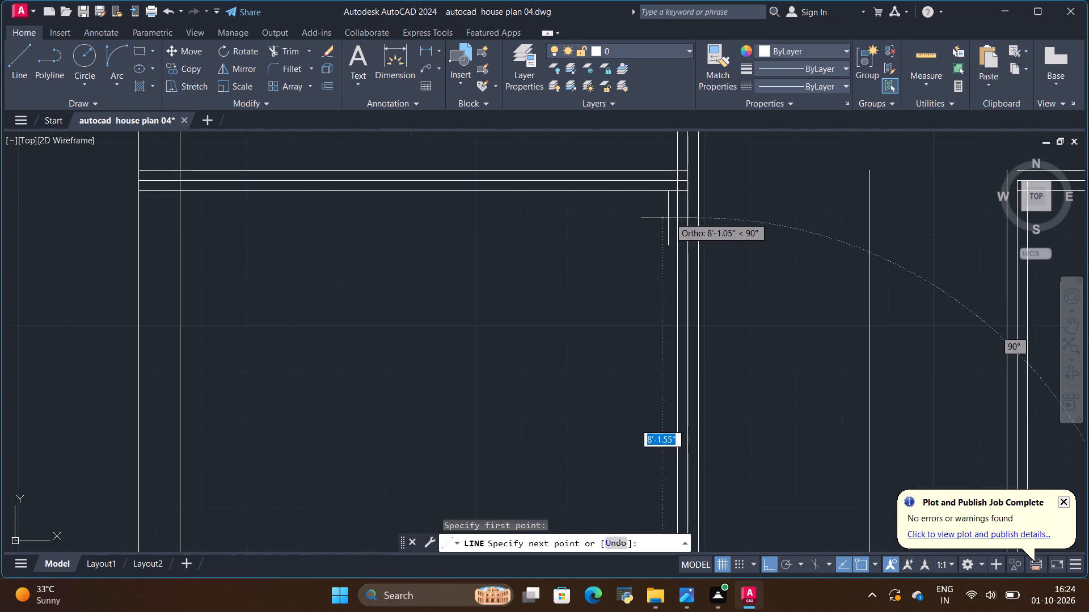
{"action": "left_click", "coordinate": [695, 191]}
{"action": "key", "text": "Escape"}
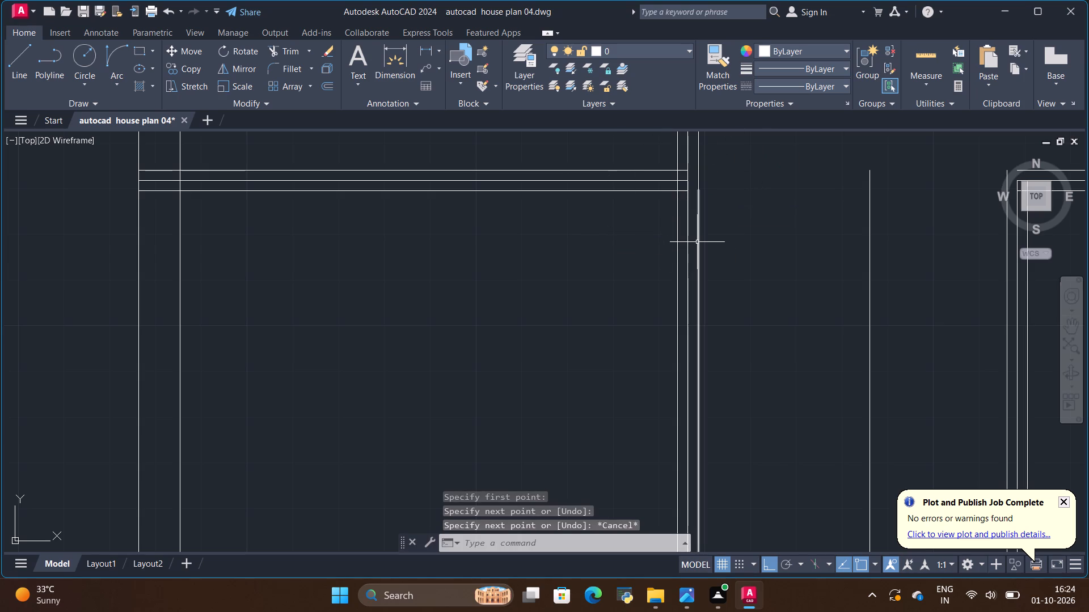
Copy the vertical line on the stair's left inner wall face 2'6" to the right.
{"action": "left_click", "coordinate": [697, 242]}
{"action": "left_click", "coordinate": [184, 71]}
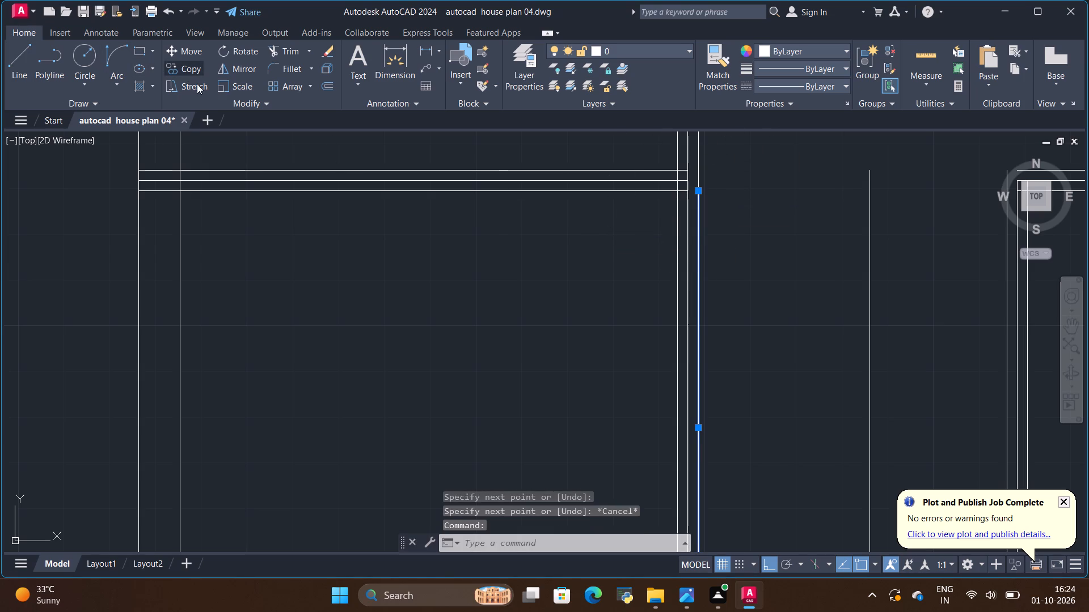
{"action": "left_click", "coordinate": [699, 428]}
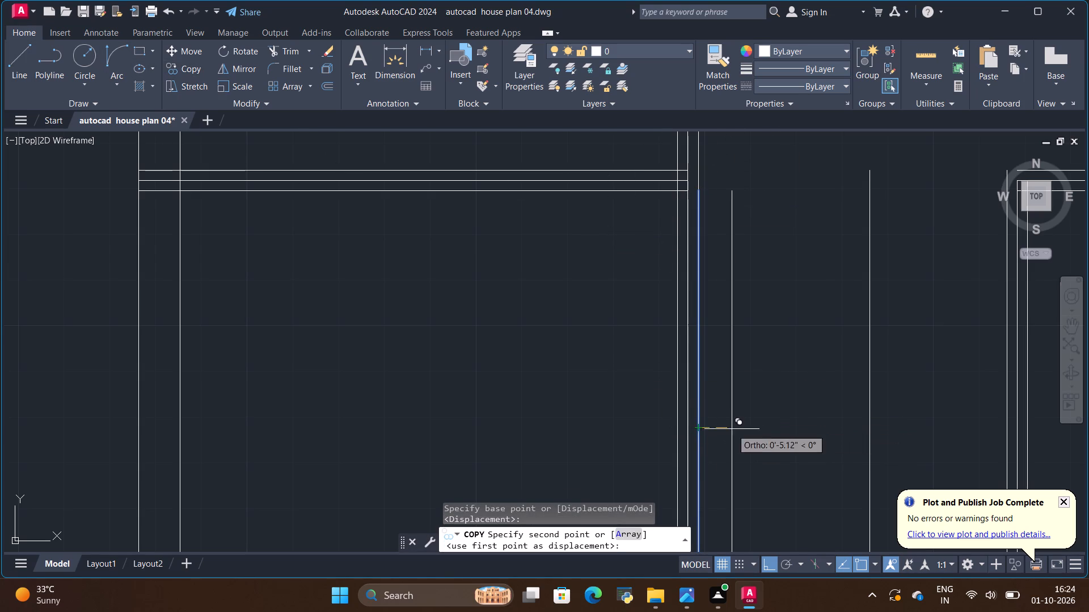
{"action": "scroll", "coordinate": [792, 375], "scroll_direction": "down", "scroll_amount": 2}
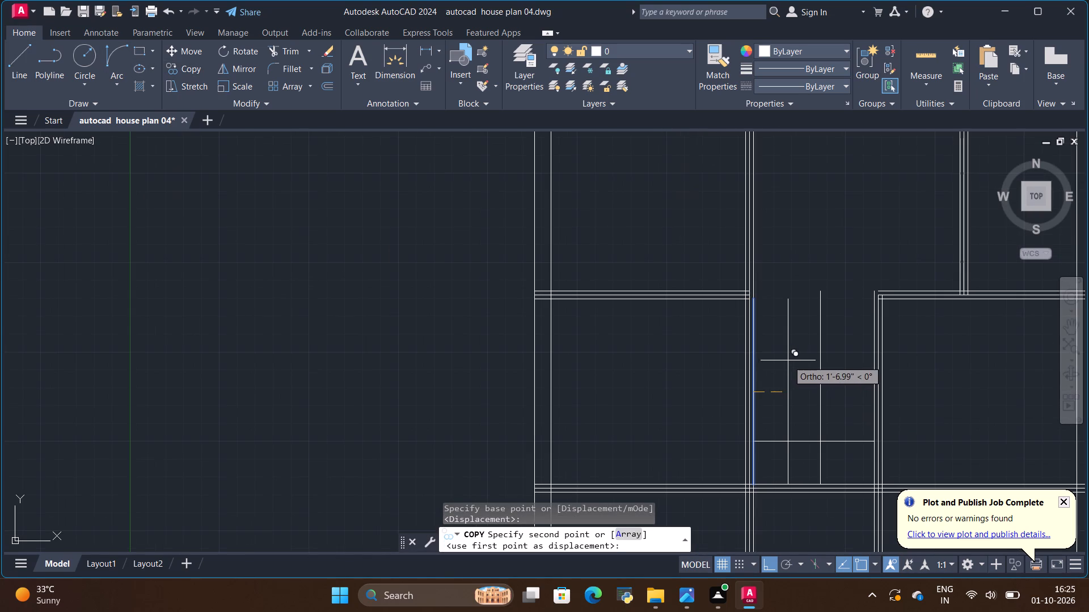
{"action": "key", "text": "BackSpace"}
{"action": "key", "text": "BackSpace"}
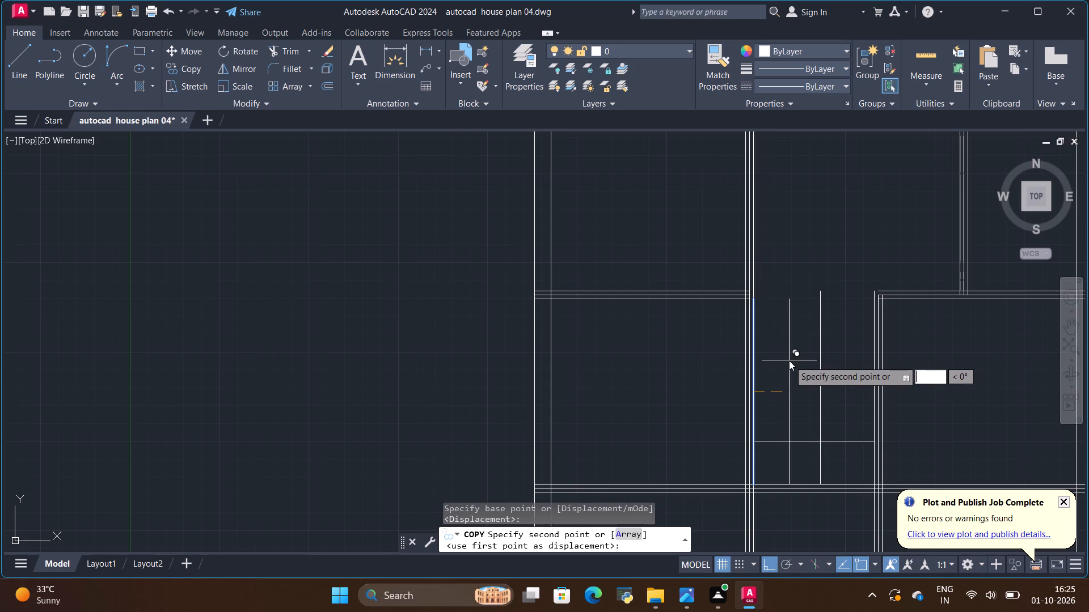
{"action": "type", "text": "2'6"}
{"action": "key", "text": "shift+quotedbl"}
{"action": "key", "text": "Return"}
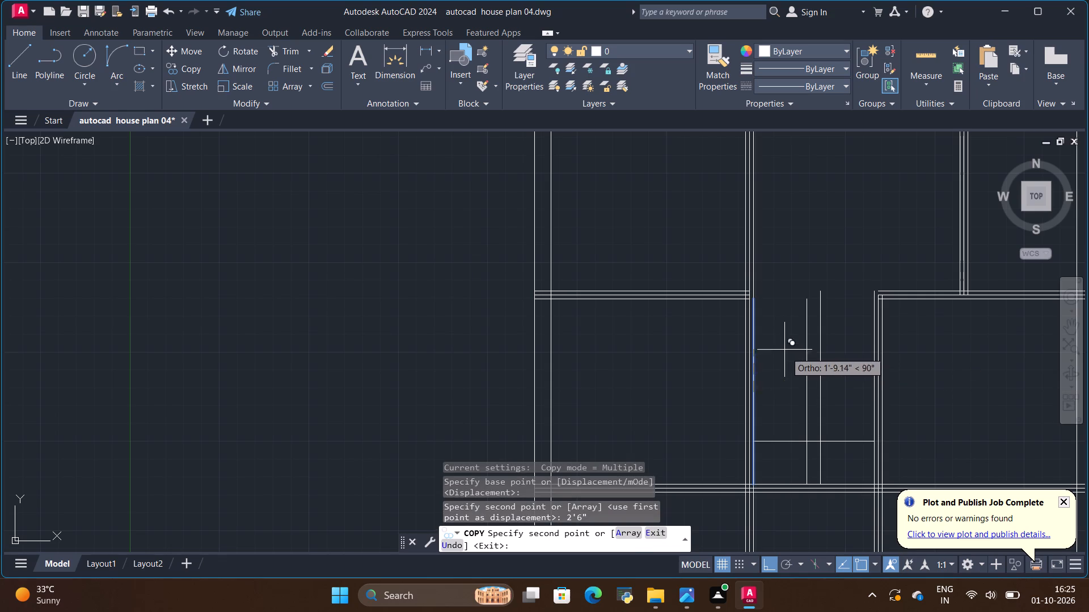
{"action": "key", "text": "Escape"}
Examine the two vertical lines inside the stair and where they end against the surrounding walls.
{"action": "scroll", "coordinate": [797, 350], "scroll_direction": "up", "scroll_amount": 1}
{"action": "scroll", "coordinate": [813, 322], "scroll_direction": "down", "scroll_amount": 1}
{"action": "scroll", "coordinate": [825, 462], "scroll_direction": "up", "scroll_amount": 1}
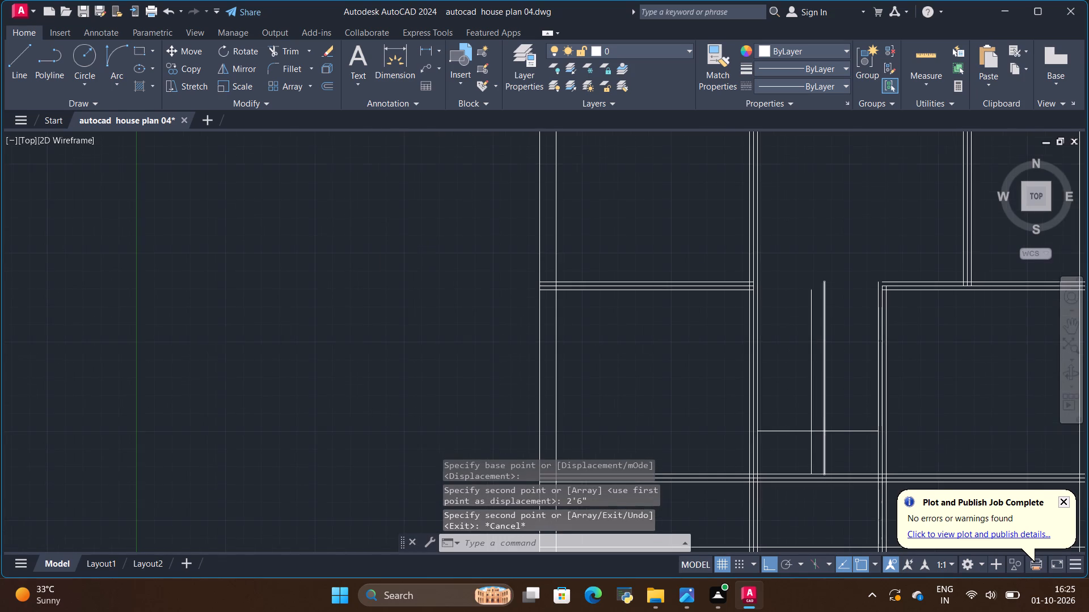
{"action": "scroll", "coordinate": [799, 482], "scroll_direction": "up", "scroll_amount": 1}
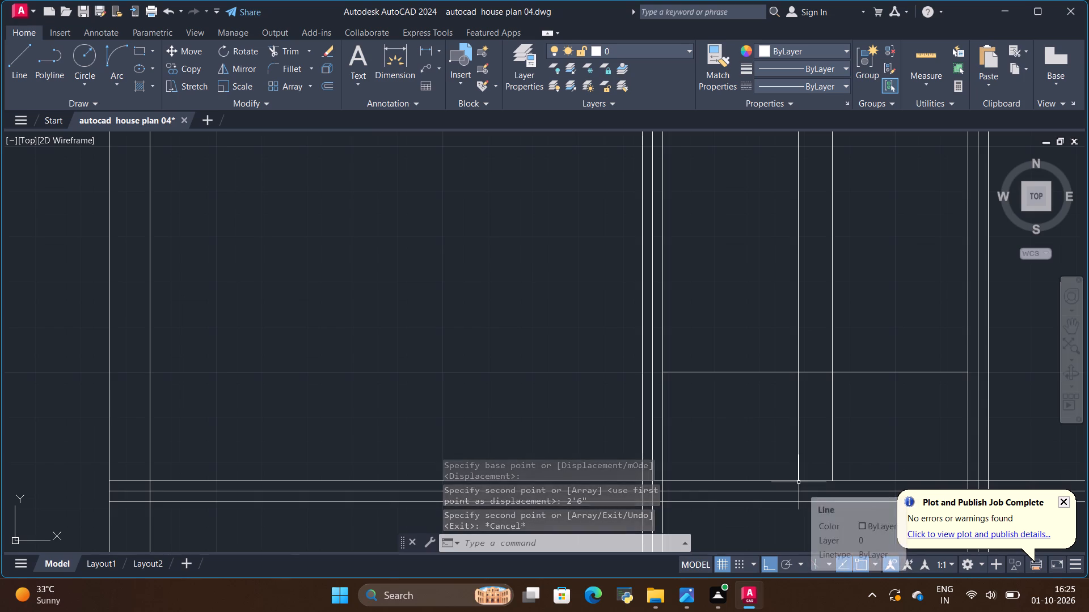
{"action": "scroll", "coordinate": [799, 482], "scroll_direction": "down", "scroll_amount": 1}
{"action": "left_click", "coordinate": [799, 356]}
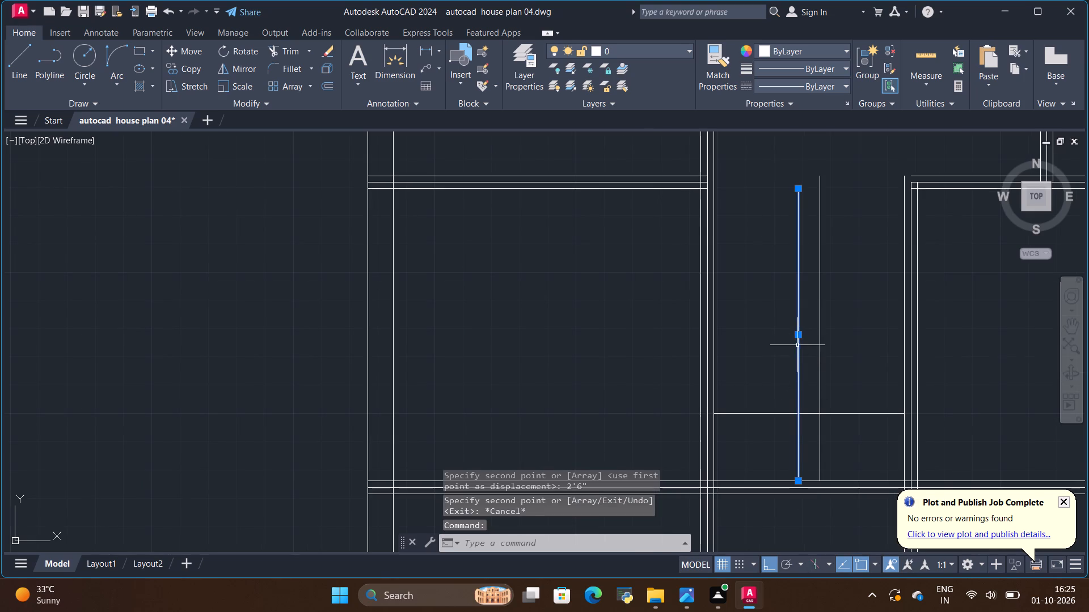
{"action": "key", "text": "Escape"}
{"action": "scroll", "coordinate": [771, 379], "scroll_direction": "down", "scroll_amount": 1}
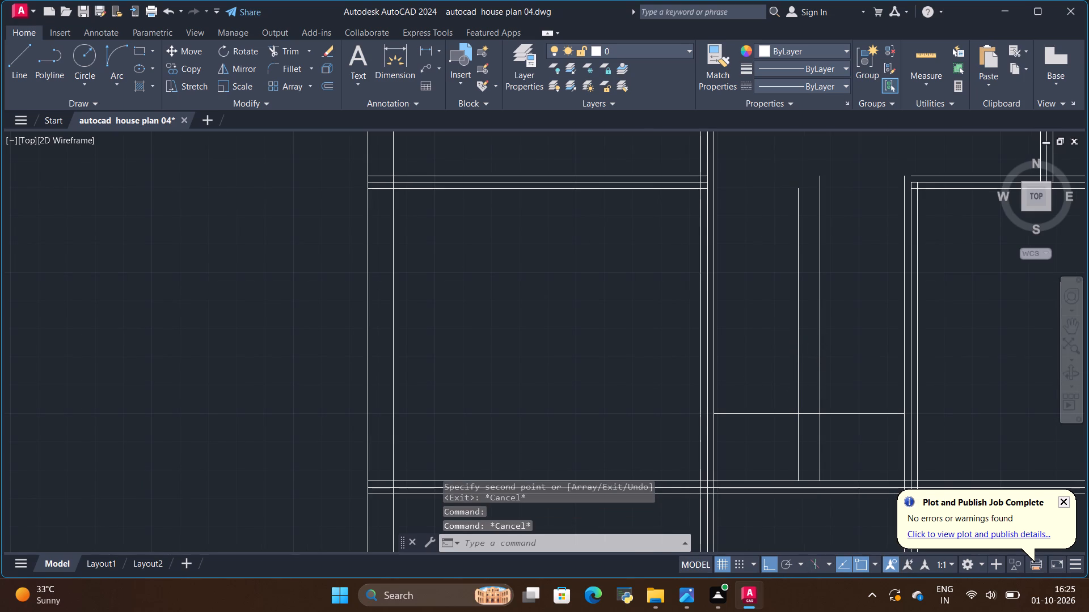
{"action": "scroll", "coordinate": [797, 418], "scroll_direction": "up", "scroll_amount": 1}
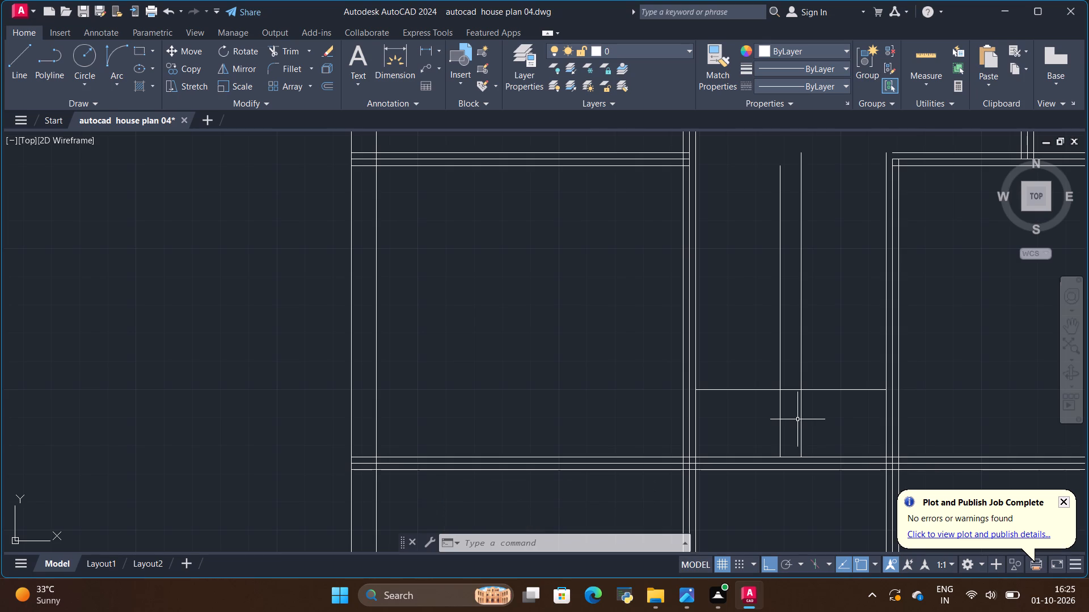
{"action": "scroll", "coordinate": [809, 416], "scroll_direction": "up", "scroll_amount": 1}
{"action": "scroll", "coordinate": [809, 416], "scroll_direction": "down", "scroll_amount": 2}
{"action": "scroll", "coordinate": [803, 257], "scroll_direction": "up", "scroll_amount": 1}
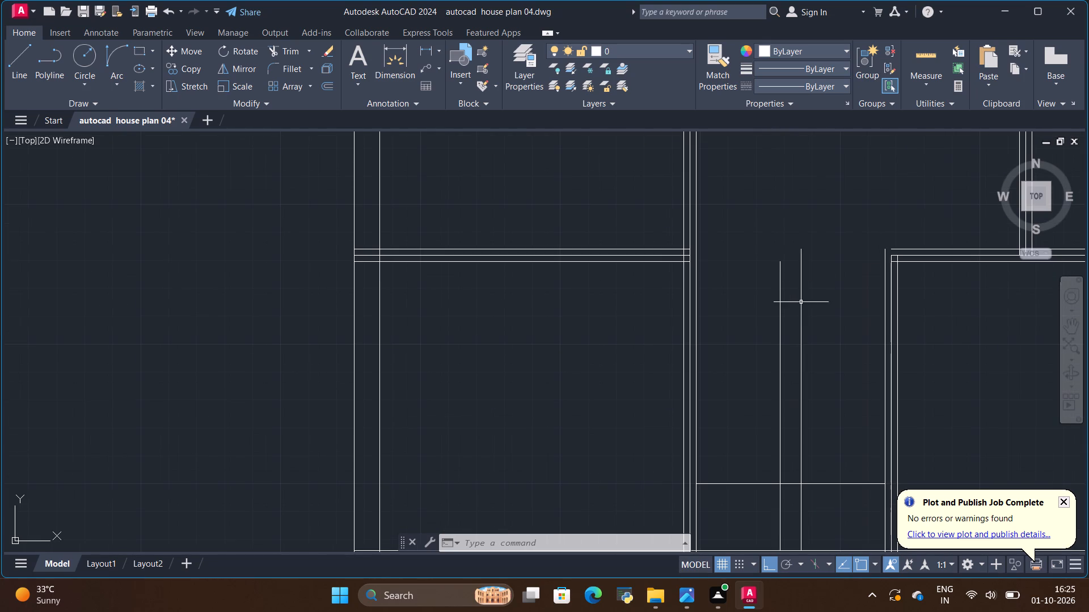
{"action": "scroll", "coordinate": [800, 311], "scroll_direction": "up", "scroll_amount": 1}
{"action": "scroll", "coordinate": [776, 300], "scroll_direction": "down", "scroll_amount": 1}
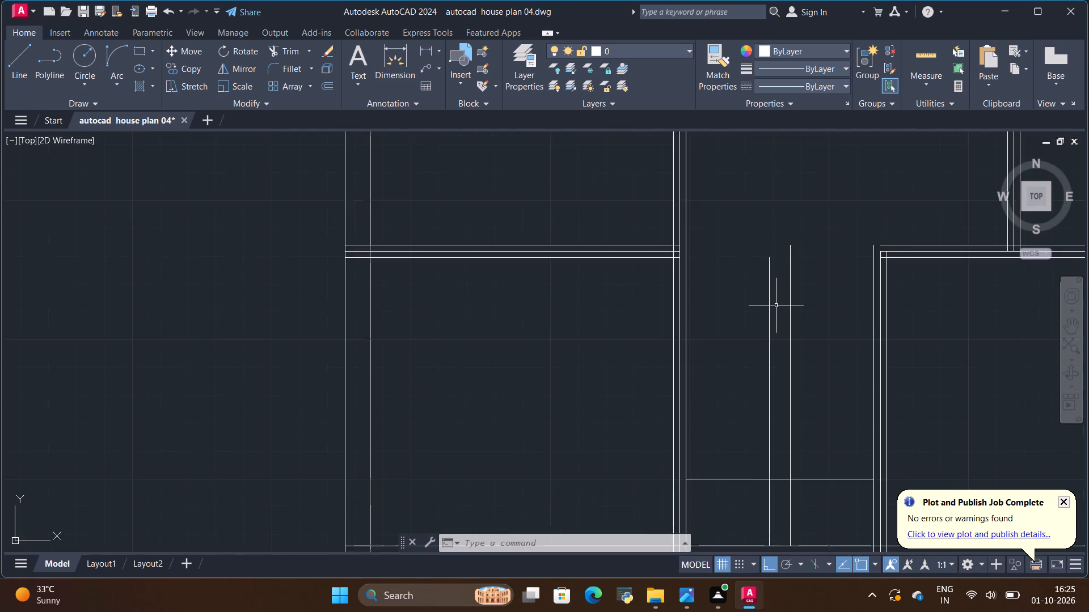
Copy the horizontal line across the stair, 2' above the balcony partition, 8" upward.
{"action": "scroll", "coordinate": [776, 304], "scroll_direction": "down", "scroll_amount": 1}
{"action": "left_click", "coordinate": [733, 414]}
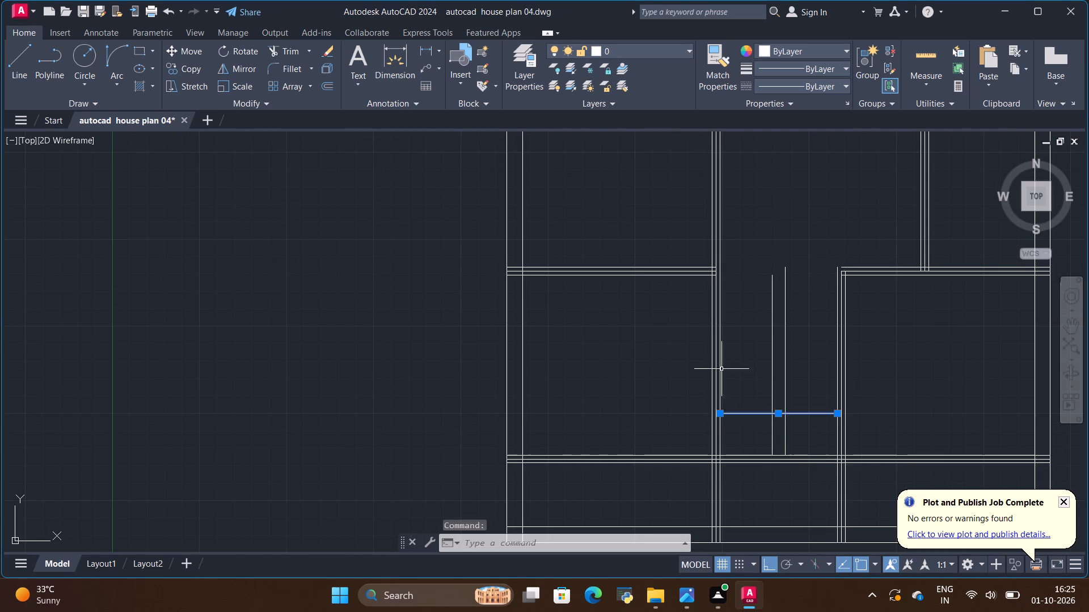
{"action": "left_click", "coordinate": [196, 69]}
{"action": "scroll", "coordinate": [774, 433], "scroll_direction": "up", "scroll_amount": 1}
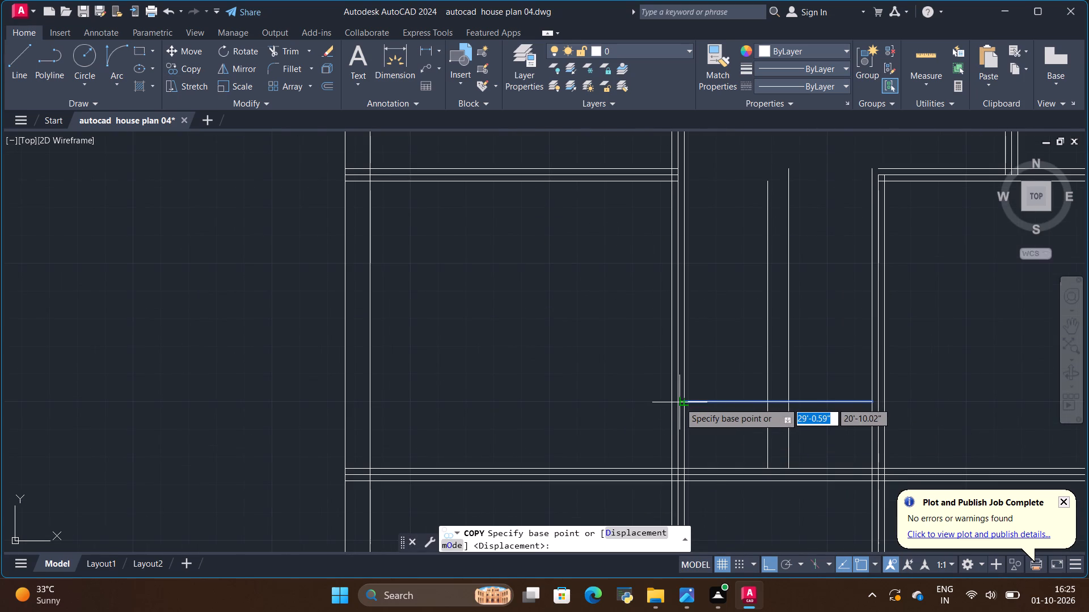
{"action": "scroll", "coordinate": [680, 403], "scroll_direction": "up", "scroll_amount": 3}
{"action": "left_click", "coordinate": [683, 401]}
{"action": "scroll", "coordinate": [679, 331], "scroll_direction": "down", "scroll_amount": 2}
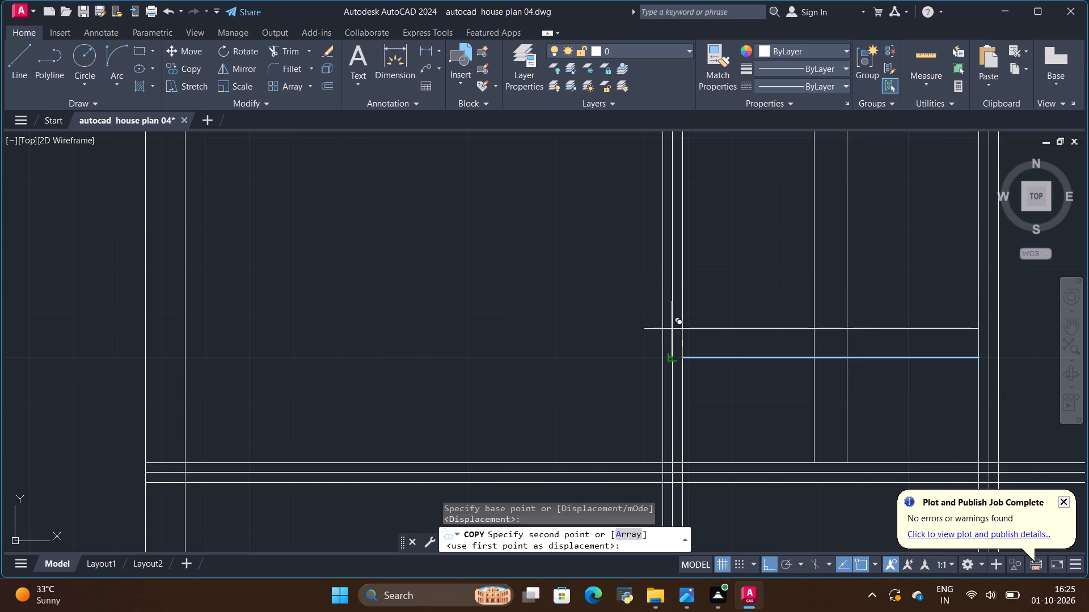
{"action": "key", "text": "BackSpace"}
{"action": "key", "text": "BackSpace"}
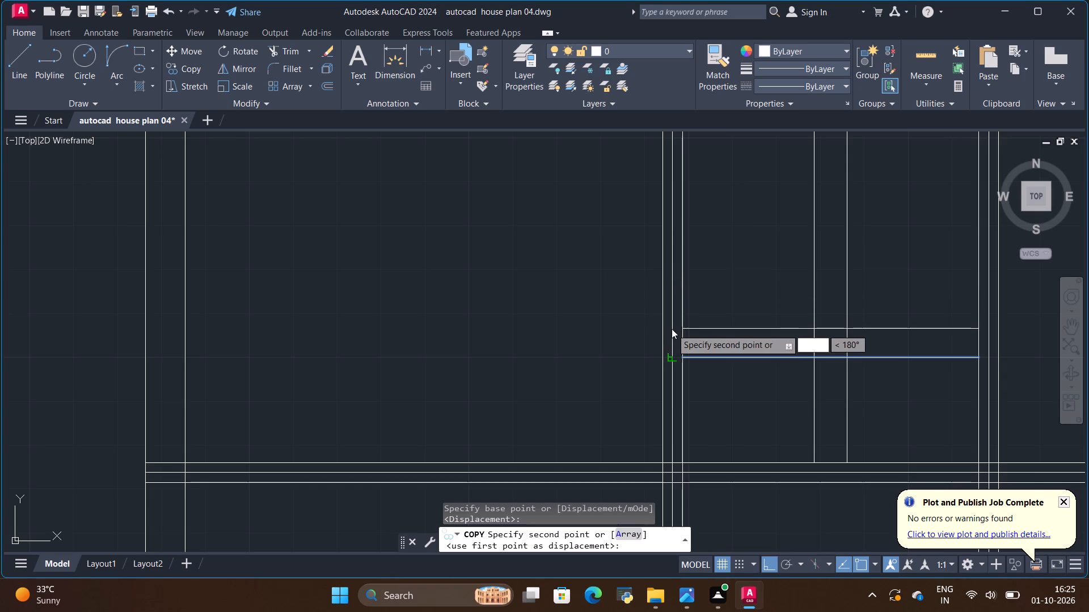
{"action": "key", "text": "8"}
{"action": "key", "text": "shift+quotedbl"}
{"action": "key", "text": "Return"}
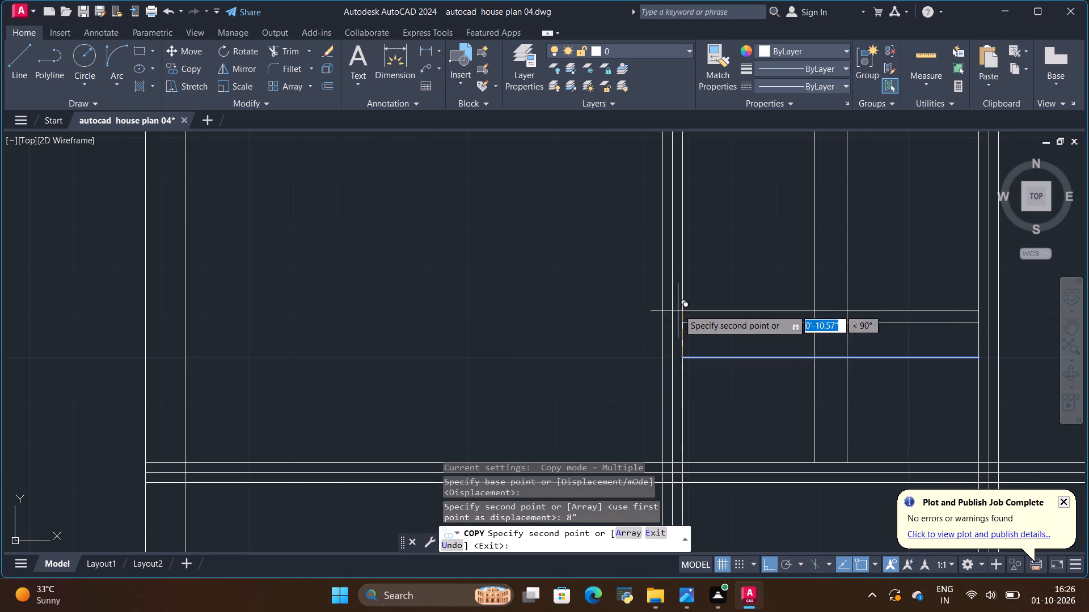
{"action": "scroll", "coordinate": [680, 309], "scroll_direction": "down", "scroll_amount": 2}
{"action": "key", "text": "Escape"}
Copy the two lowest tread lines repeatedly upward at 8" intervals, from 8" to 4'8", to form nine tread lines across the stair.
{"action": "scroll", "coordinate": [704, 288], "scroll_direction": "up", "scroll_amount": 1}
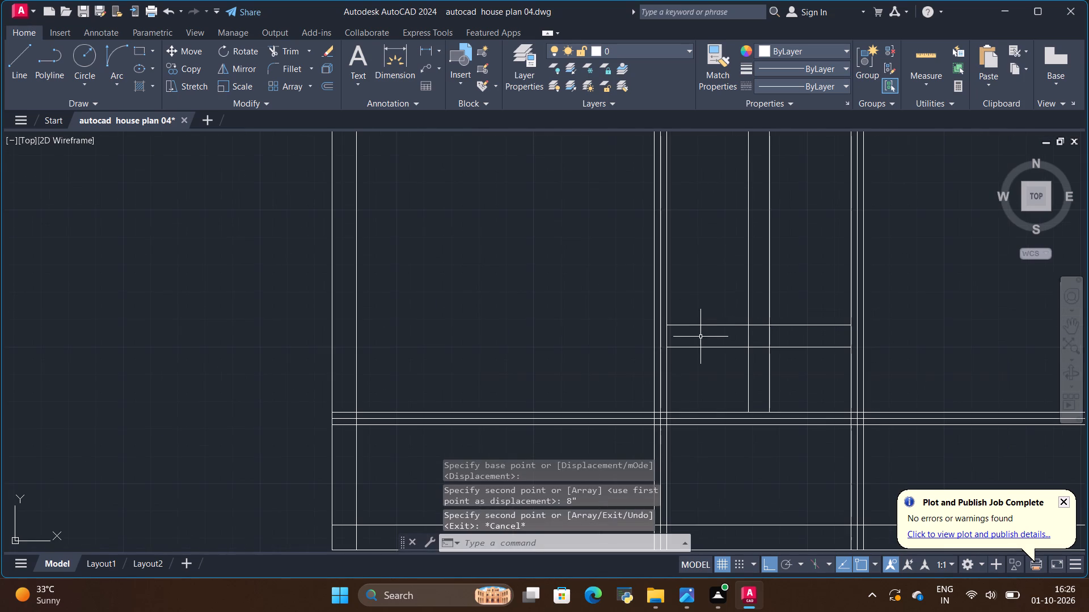
{"action": "left_click", "coordinate": [698, 325]}
{"action": "left_click", "coordinate": [697, 347]}
{"action": "scroll", "coordinate": [669, 326], "scroll_direction": "up", "scroll_amount": 2}
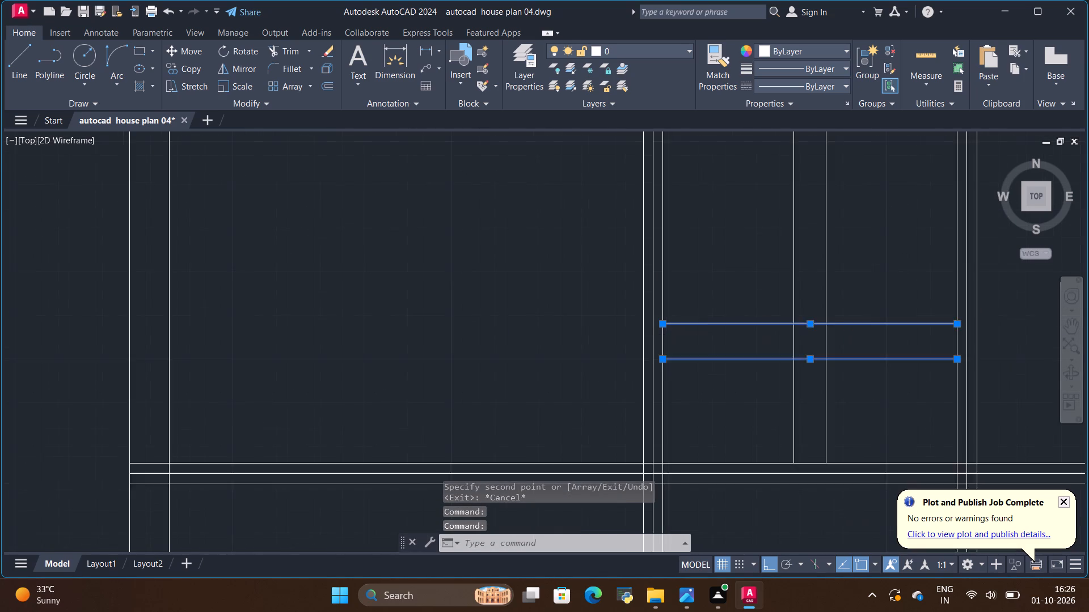
{"action": "left_click", "coordinate": [187, 65]}
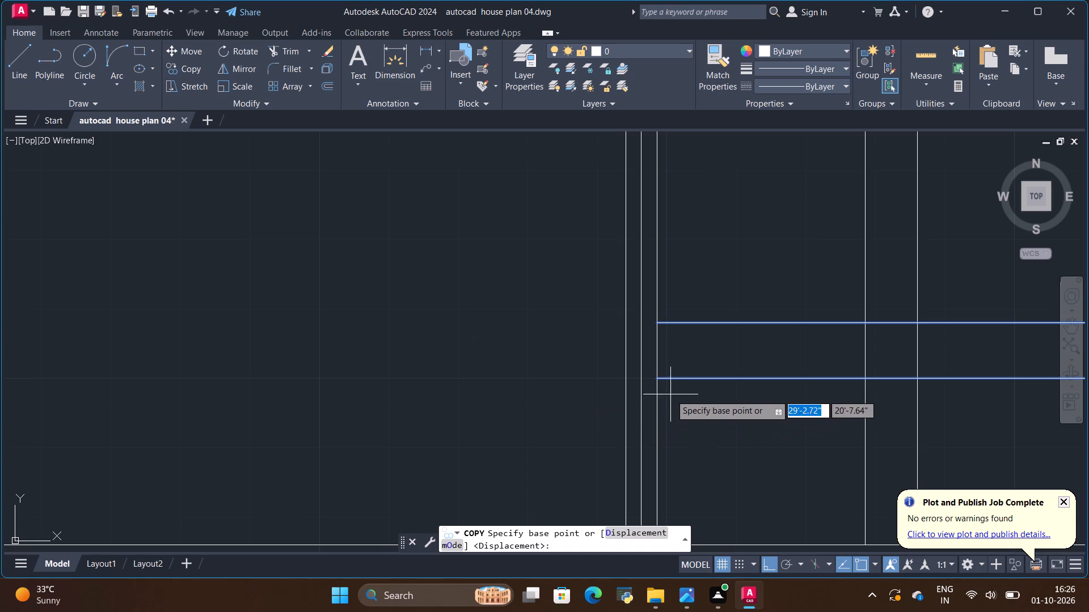
{"action": "left_click", "coordinate": [656, 378]}
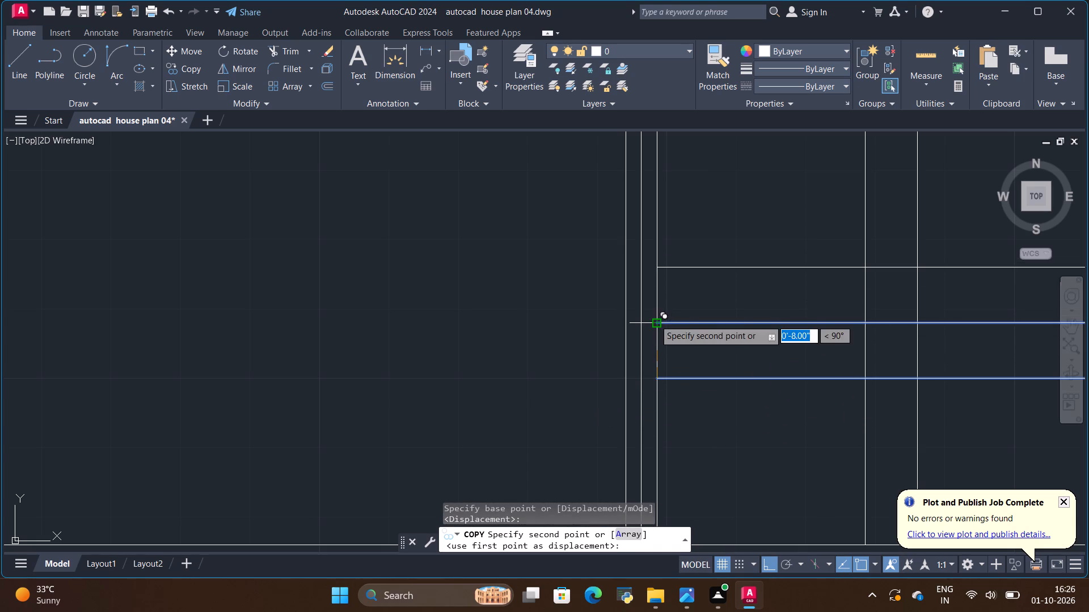
{"action": "left_click", "coordinate": [655, 320]}
{"action": "left_click", "coordinate": [653, 267]}
{"action": "scroll", "coordinate": [665, 368], "scroll_direction": "down", "scroll_amount": 2}
{"action": "scroll", "coordinate": [663, 309], "scroll_direction": "up", "scroll_amount": 2}
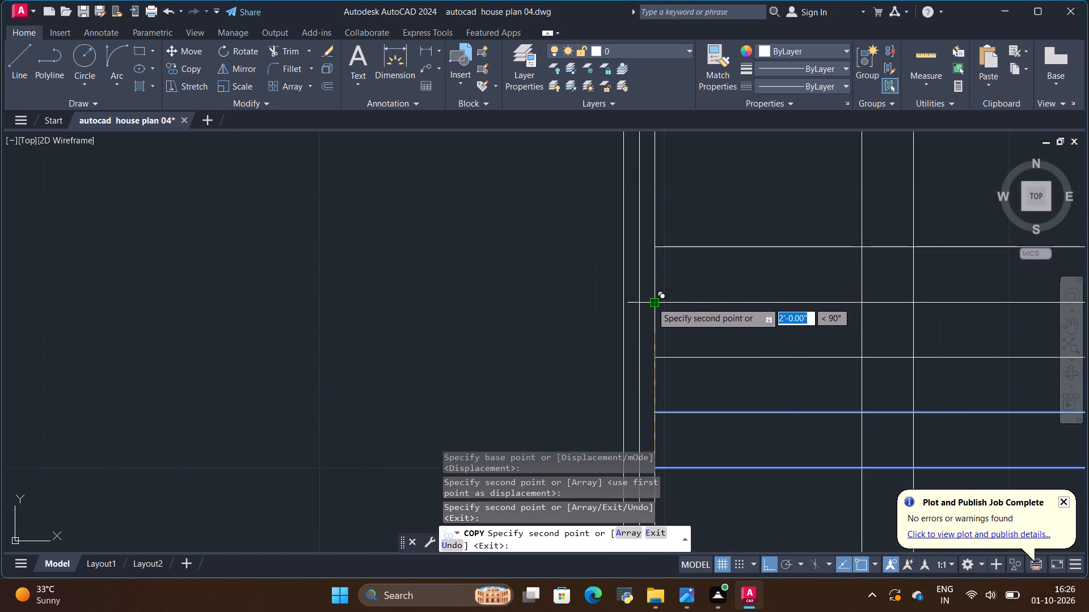
{"action": "left_click", "coordinate": [655, 303]}
{"action": "left_click", "coordinate": [653, 244]}
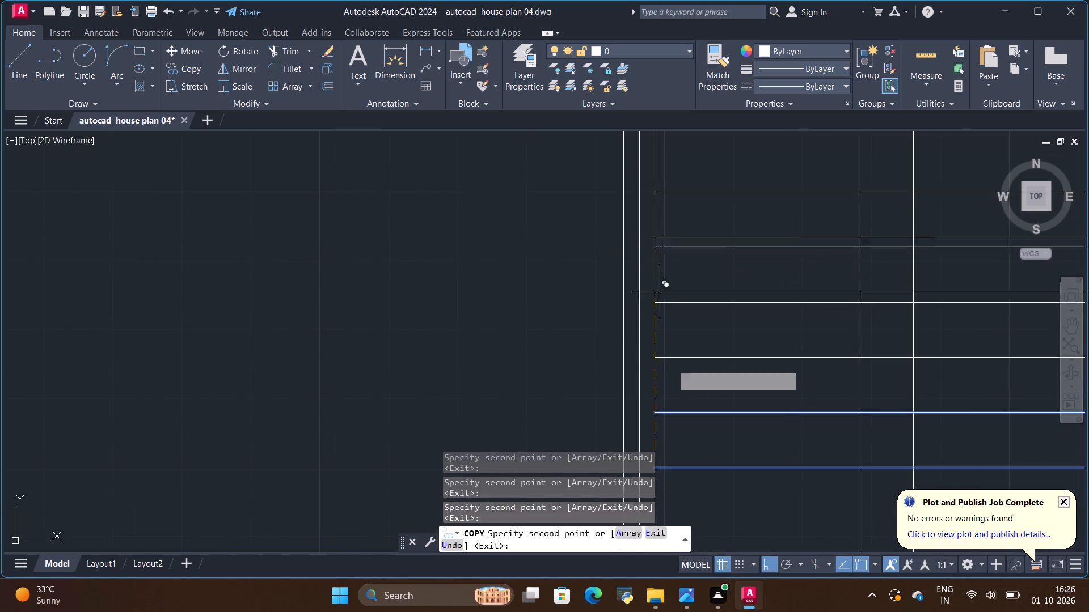
{"action": "scroll", "coordinate": [675, 376], "scroll_direction": "down", "scroll_amount": 3}
{"action": "scroll", "coordinate": [676, 326], "scroll_direction": "up", "scroll_amount": 2}
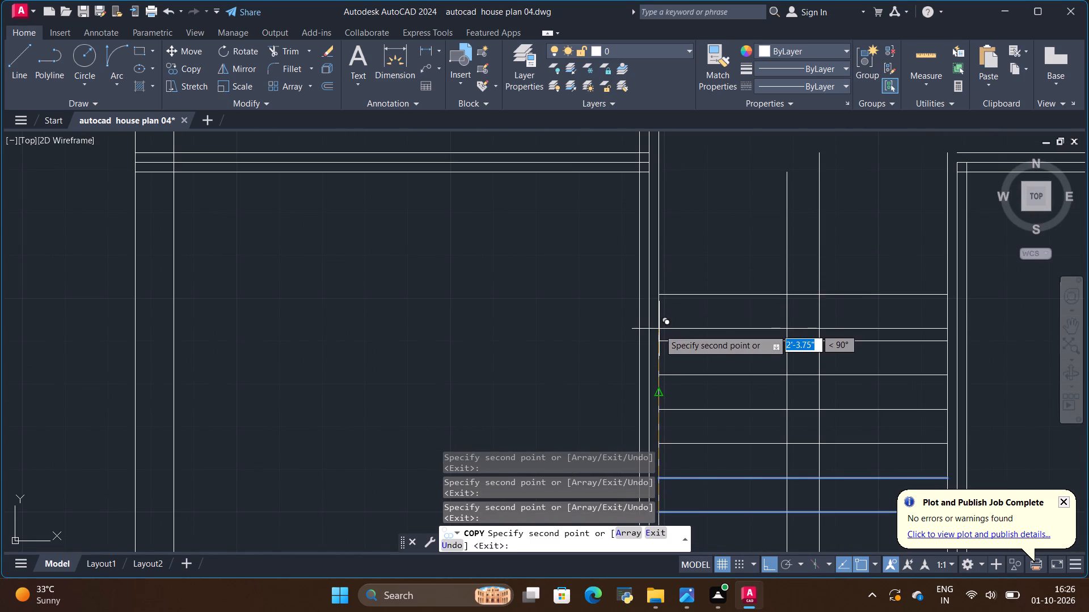
{"action": "left_click", "coordinate": [659, 337]}
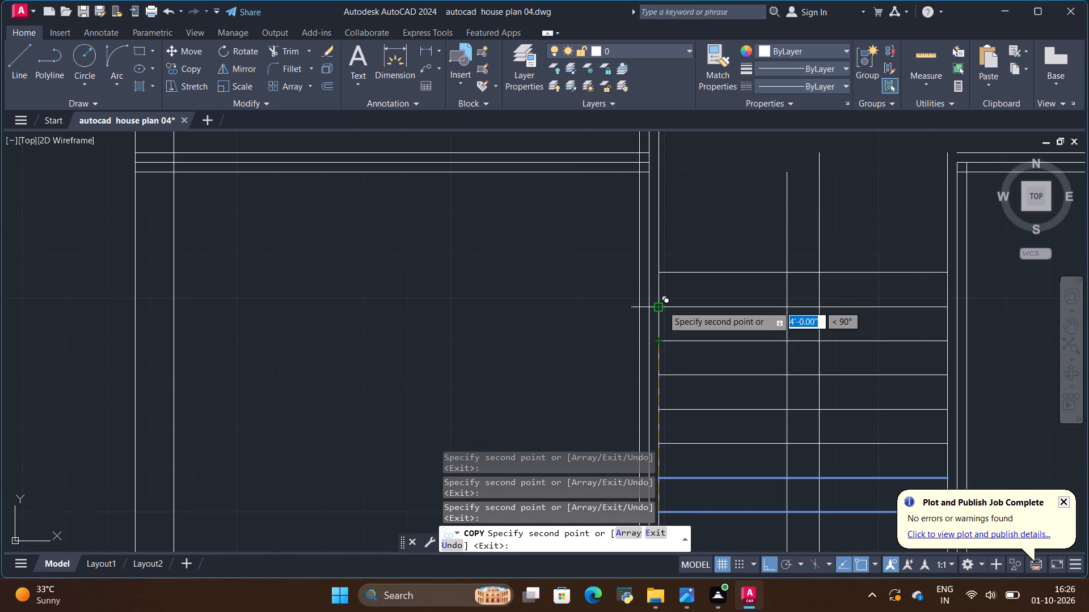
{"action": "left_click", "coordinate": [662, 305]}
{"action": "left_click", "coordinate": [659, 270]}
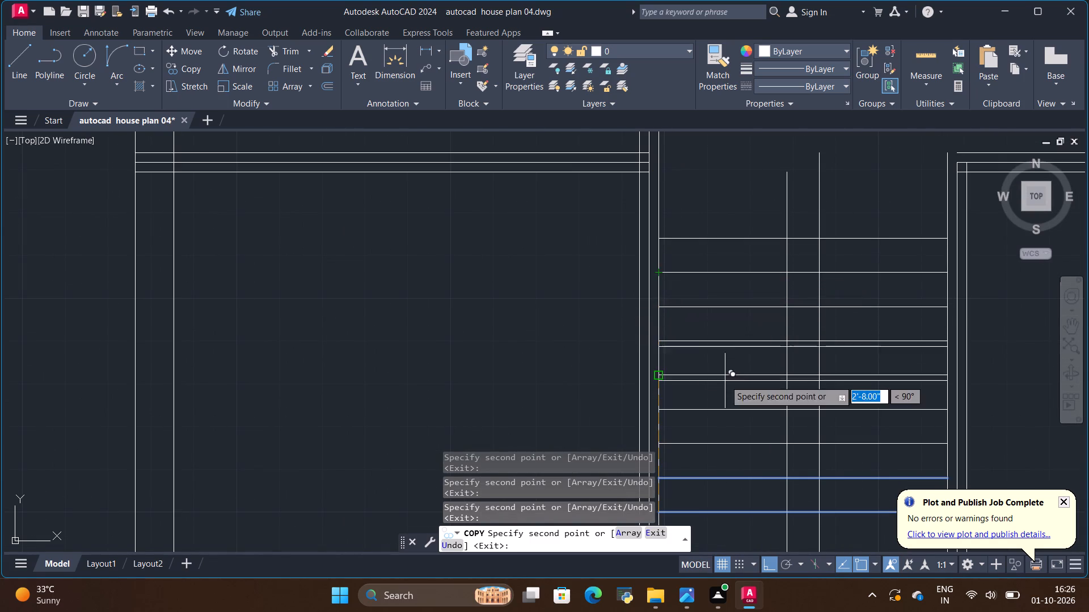
{"action": "scroll", "coordinate": [728, 372], "scroll_direction": "down", "scroll_amount": 2}
{"action": "key", "text": "Escape"}
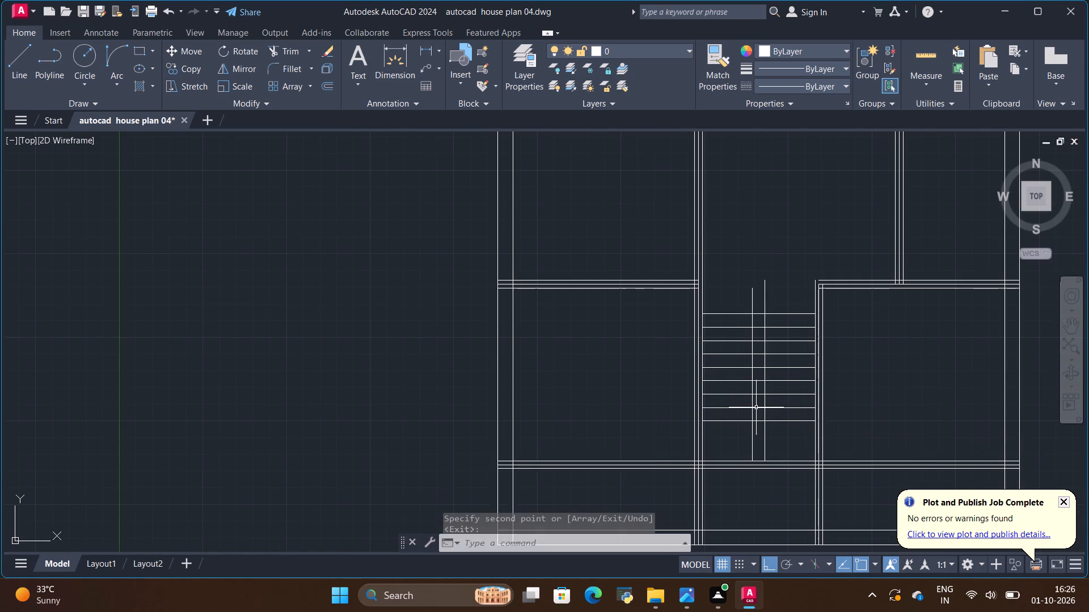
Trim the ends of the two middle vertical stair lines that extend above the top tread line.
{"action": "scroll", "coordinate": [755, 314], "scroll_direction": "up", "scroll_amount": 2}
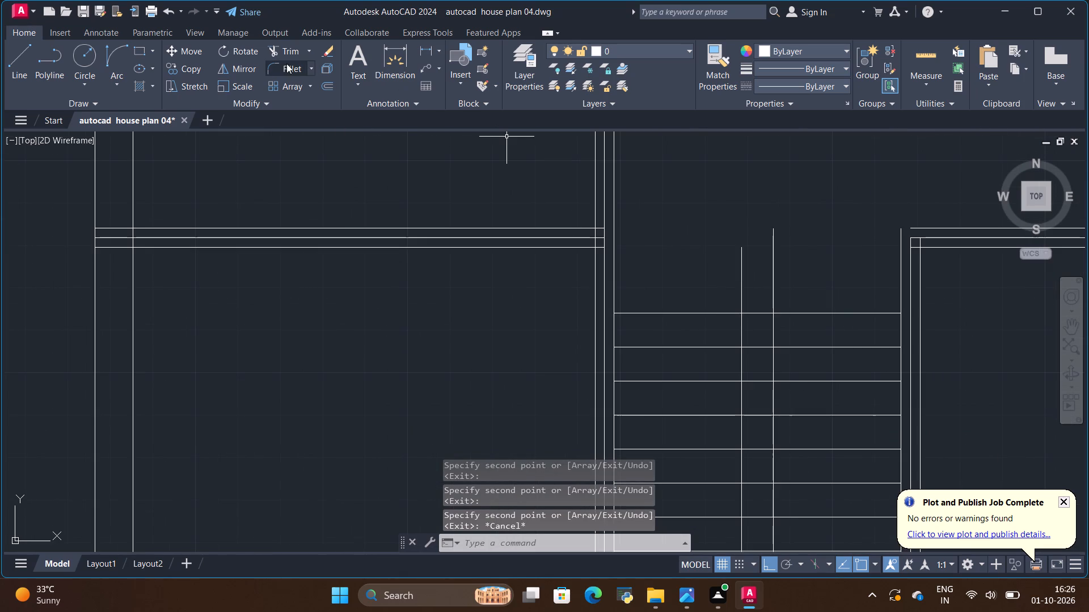
{"action": "left_click", "coordinate": [291, 50]}
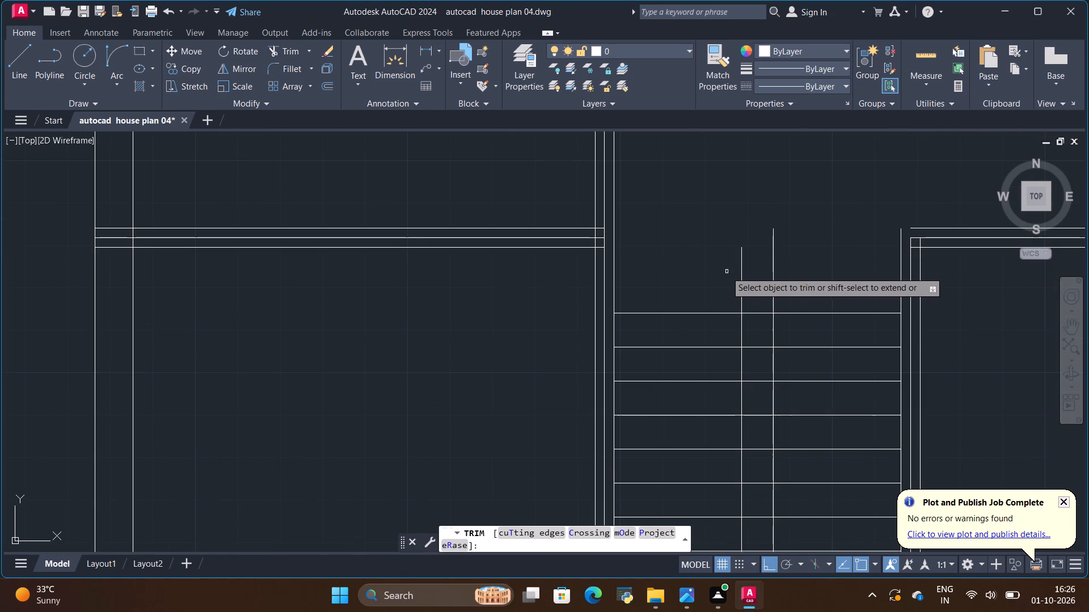
{"action": "left_click_drag", "start_coordinate": [720, 273], "coordinate": [810, 273]}
Trim the tread segments between the two middle vertical lines for every tread below the top one.
{"action": "scroll", "coordinate": [736, 374], "scroll_direction": "up", "scroll_amount": 3}
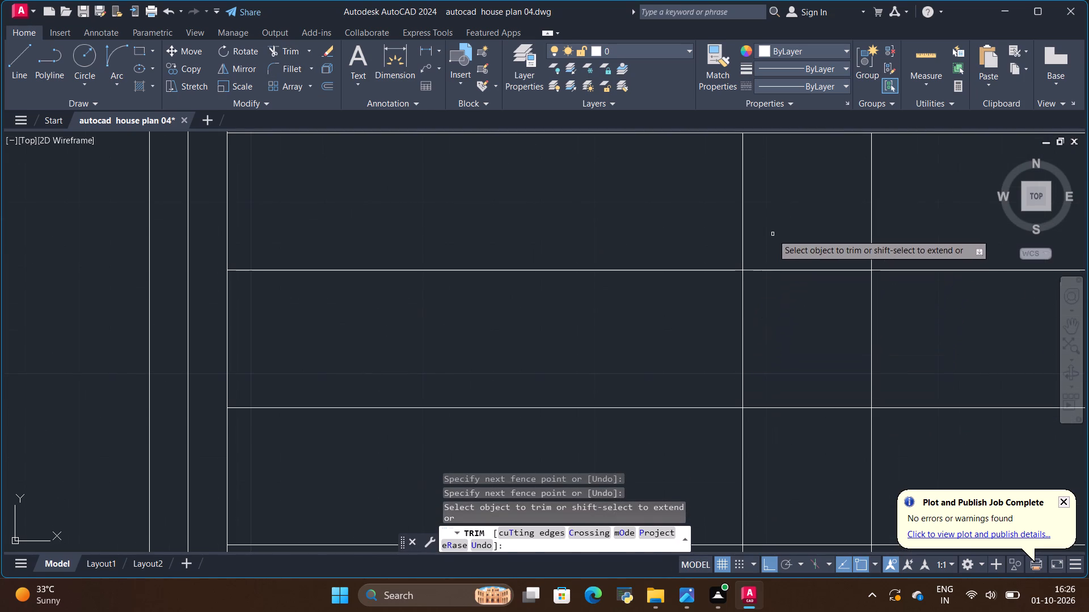
{"action": "left_click_drag", "start_coordinate": [773, 234], "coordinate": [799, 488]}
{"action": "scroll", "coordinate": [757, 318], "scroll_direction": "down", "scroll_amount": 4}
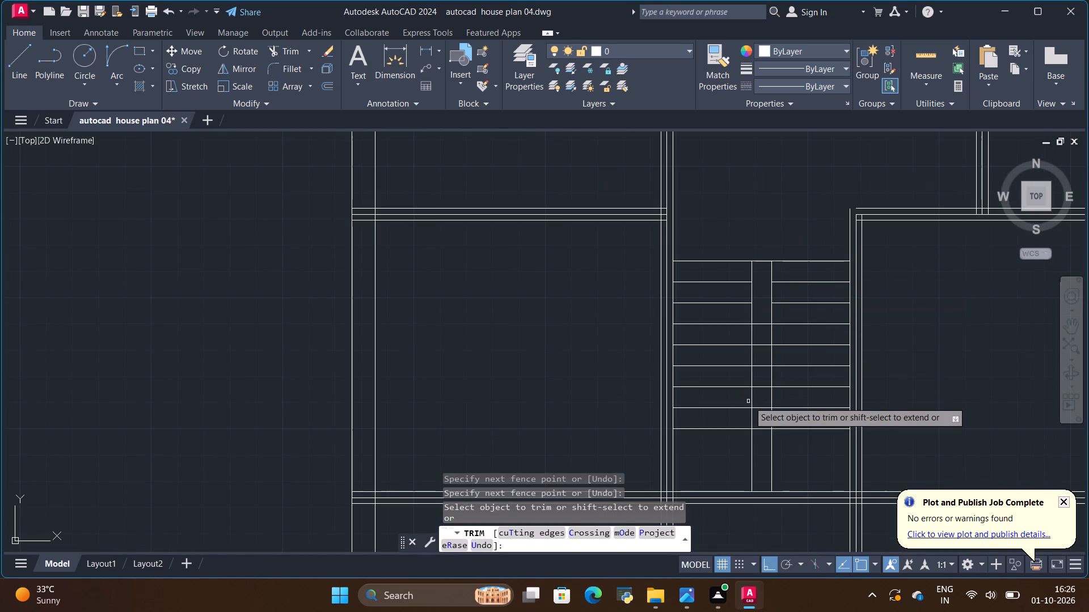
{"action": "scroll", "coordinate": [755, 376], "scroll_direction": "up", "scroll_amount": 2}
{"action": "left_click_drag", "start_coordinate": [765, 209], "coordinate": [770, 503]}
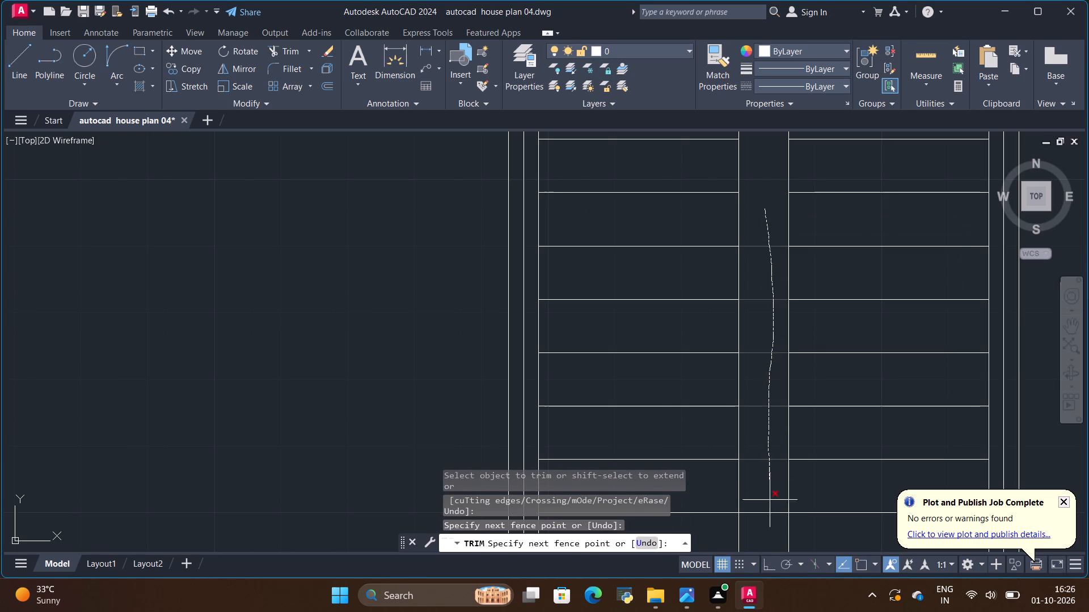
{"action": "left_click_drag", "start_coordinate": [770, 503], "coordinate": [770, 522]}
{"action": "scroll", "coordinate": [747, 347], "scroll_direction": "down", "scroll_amount": 2}
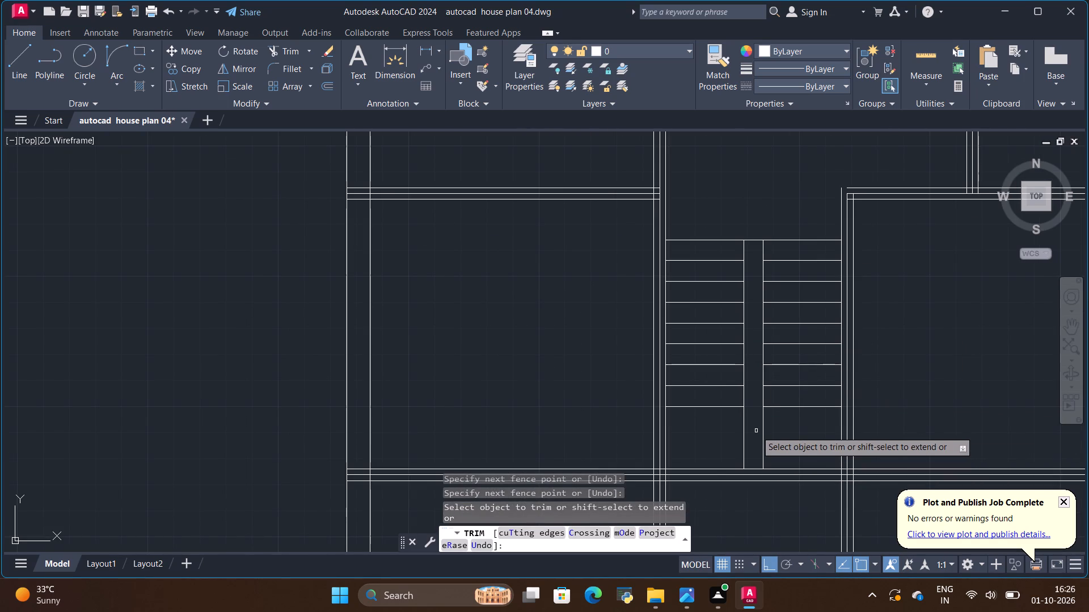
Draw a horizontal line across the gap between the two flights at the bottom tread.
{"action": "scroll", "coordinate": [758, 427], "scroll_direction": "up", "scroll_amount": 1}
{"action": "left_click", "coordinate": [12, 64]}
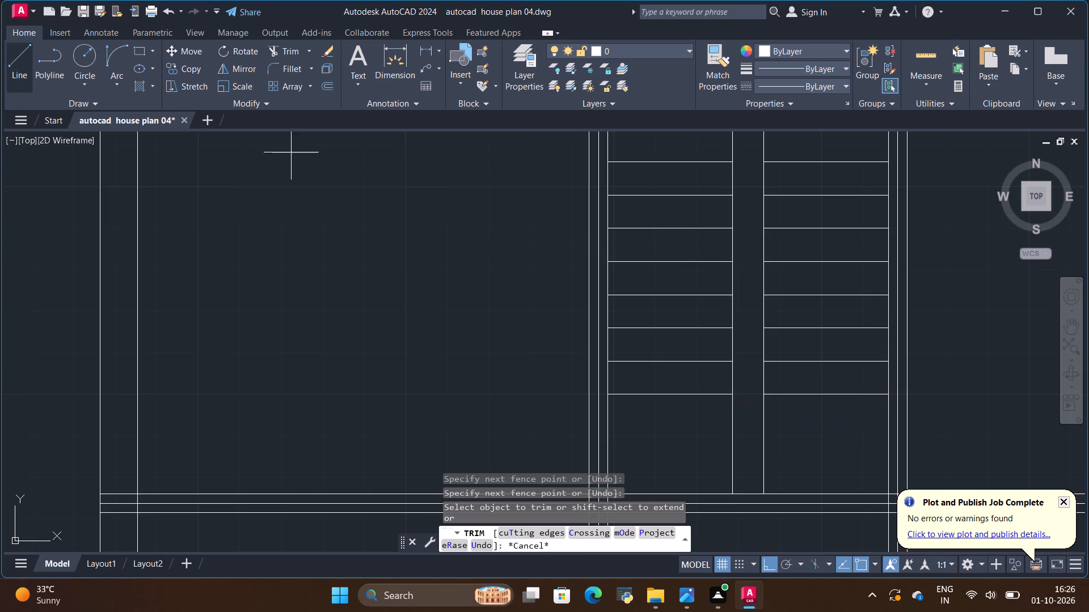
{"action": "scroll", "coordinate": [767, 382], "scroll_direction": "up", "scroll_amount": 1}
{"action": "left_click", "coordinate": [762, 402]}
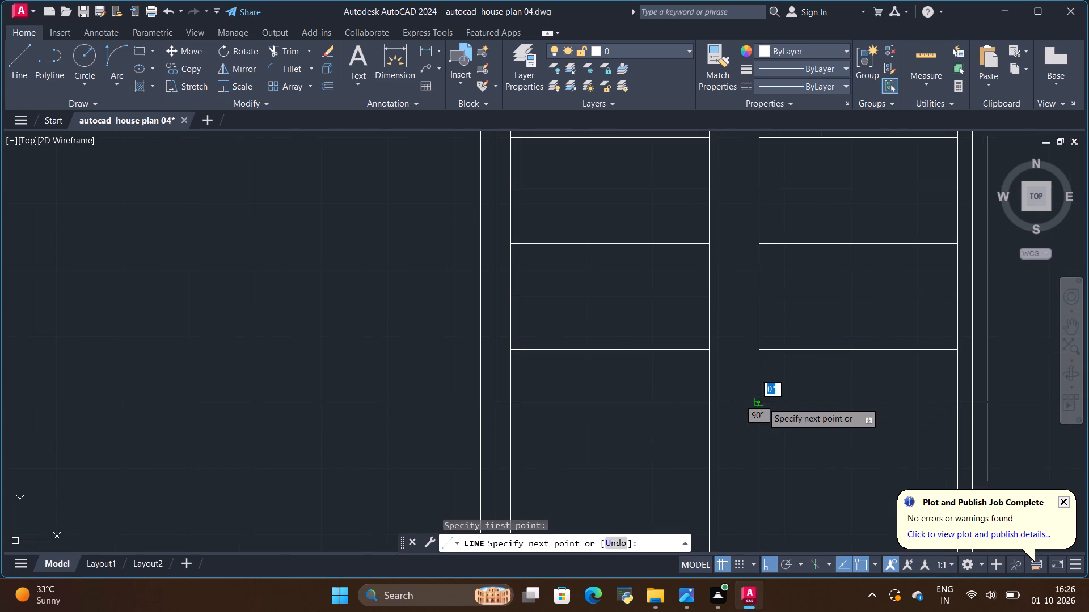
{"action": "left_click", "coordinate": [710, 401]}
{"action": "key", "text": "Escape"}
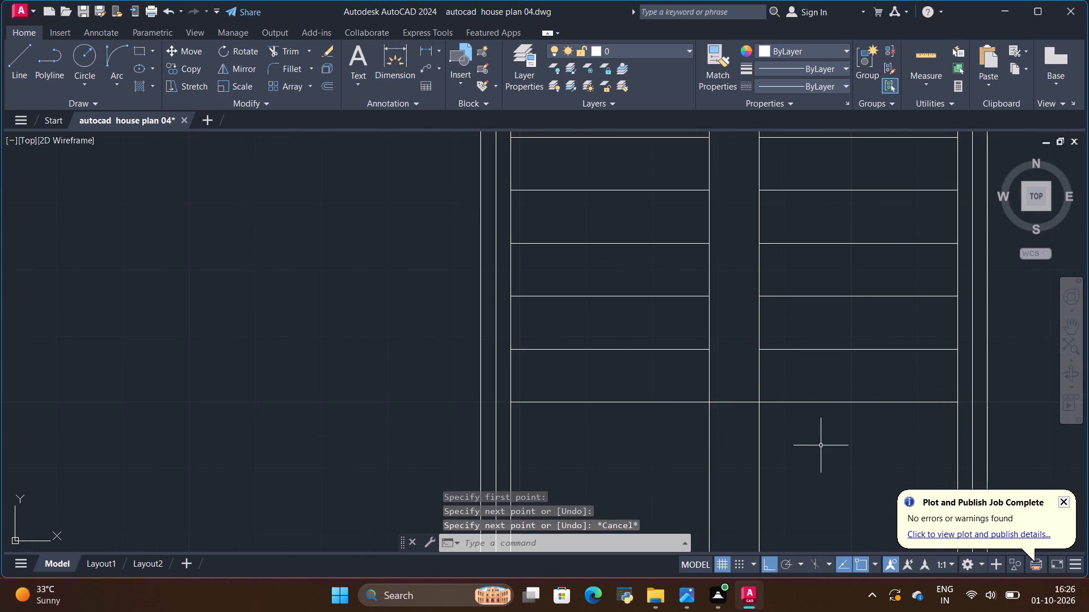
Examine the whole floor plan, from the top outer wall down to the stair and the walls around it.
{"action": "scroll", "coordinate": [821, 445], "scroll_direction": "down", "scroll_amount": 3}
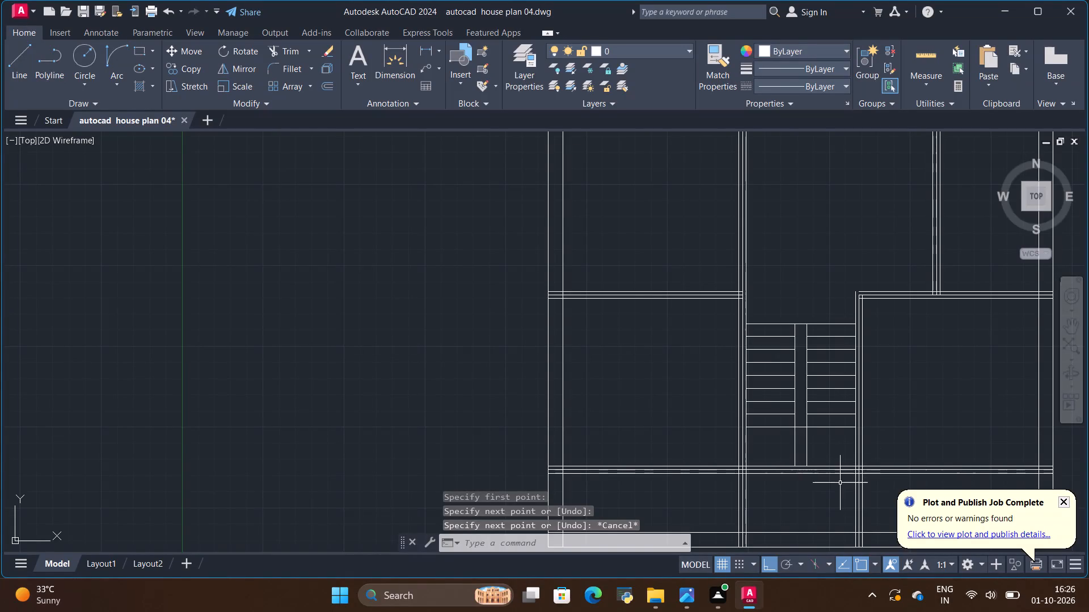
{"action": "scroll", "coordinate": [839, 484], "scroll_direction": "up", "scroll_amount": 1}
{"action": "scroll", "coordinate": [717, 418], "scroll_direction": "down", "scroll_amount": 3}
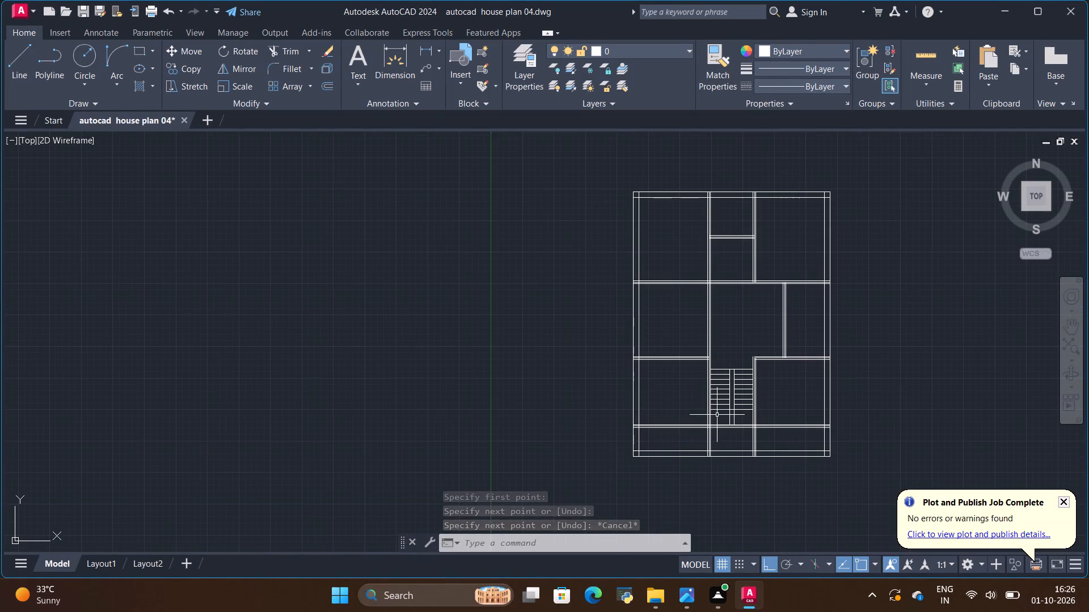
{"action": "scroll", "coordinate": [732, 367], "scroll_direction": "up", "scroll_amount": 1}
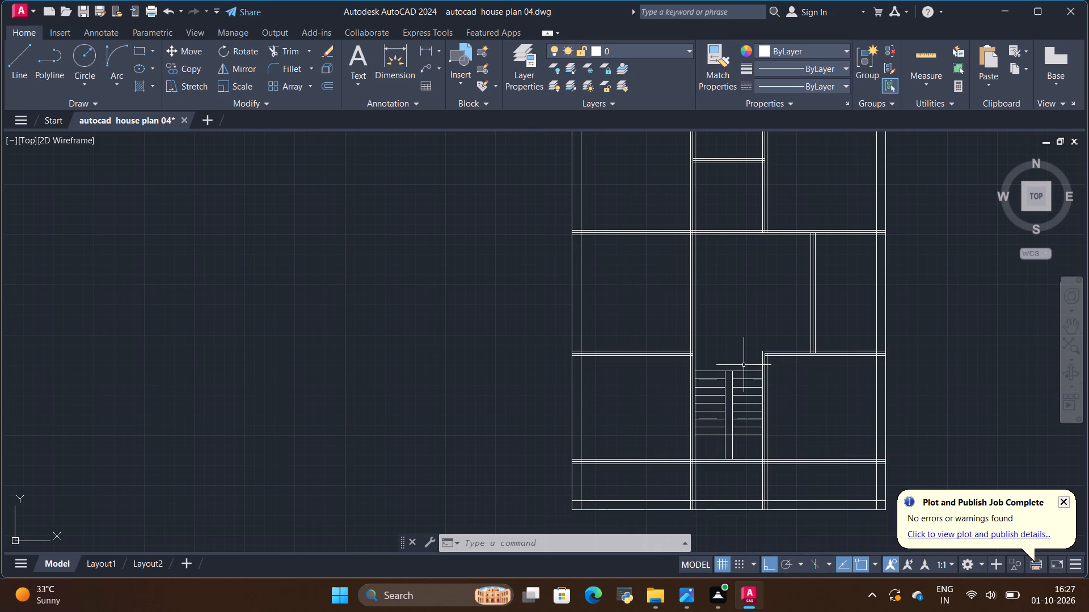
{"action": "scroll", "coordinate": [744, 365], "scroll_direction": "down", "scroll_amount": 2}
{"action": "scroll", "coordinate": [759, 269], "scroll_direction": "up", "scroll_amount": 5}
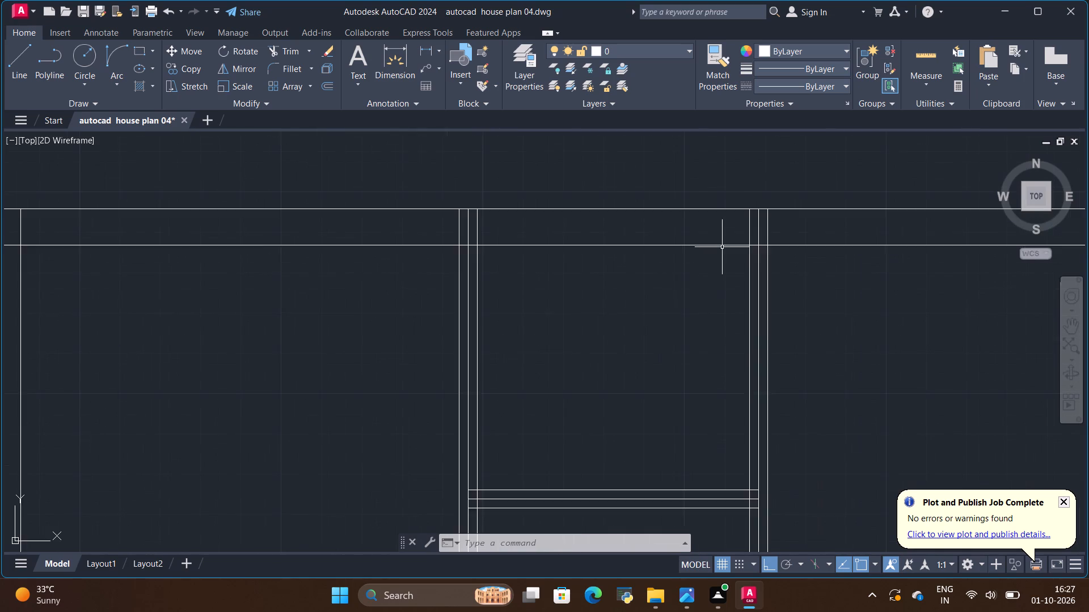
{"action": "scroll", "coordinate": [731, 243], "scroll_direction": "up", "scroll_amount": 3}
{"action": "scroll", "coordinate": [738, 241], "scroll_direction": "down", "scroll_amount": 7}
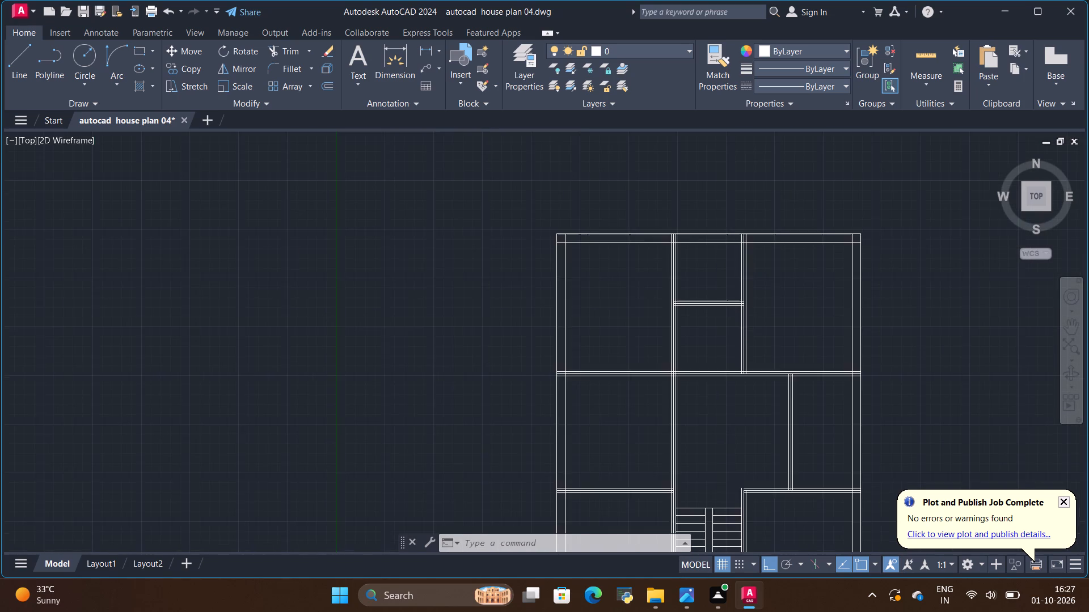
{"action": "scroll", "coordinate": [732, 516], "scroll_direction": "up", "scroll_amount": 2}
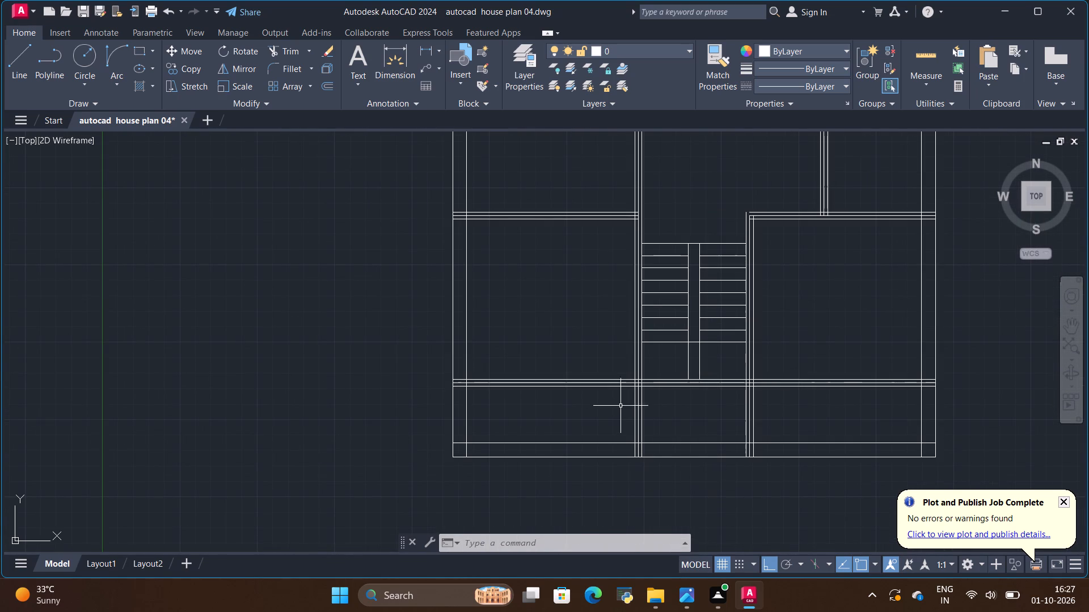
{"action": "scroll", "coordinate": [724, 389], "scroll_direction": "down", "scroll_amount": 2}
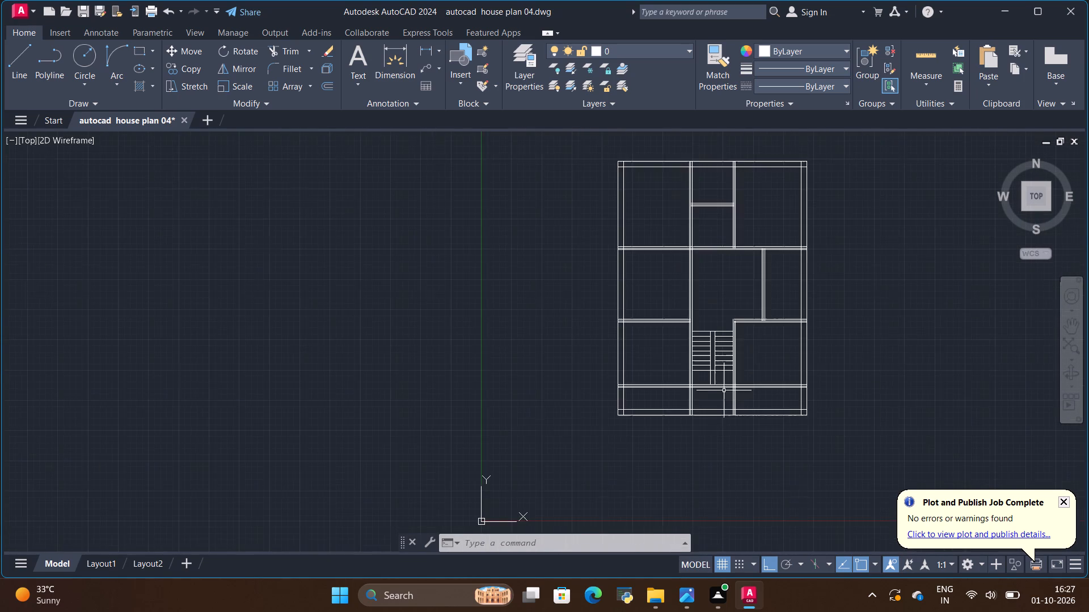
{"action": "scroll", "coordinate": [712, 344], "scroll_direction": "up", "scroll_amount": 3}
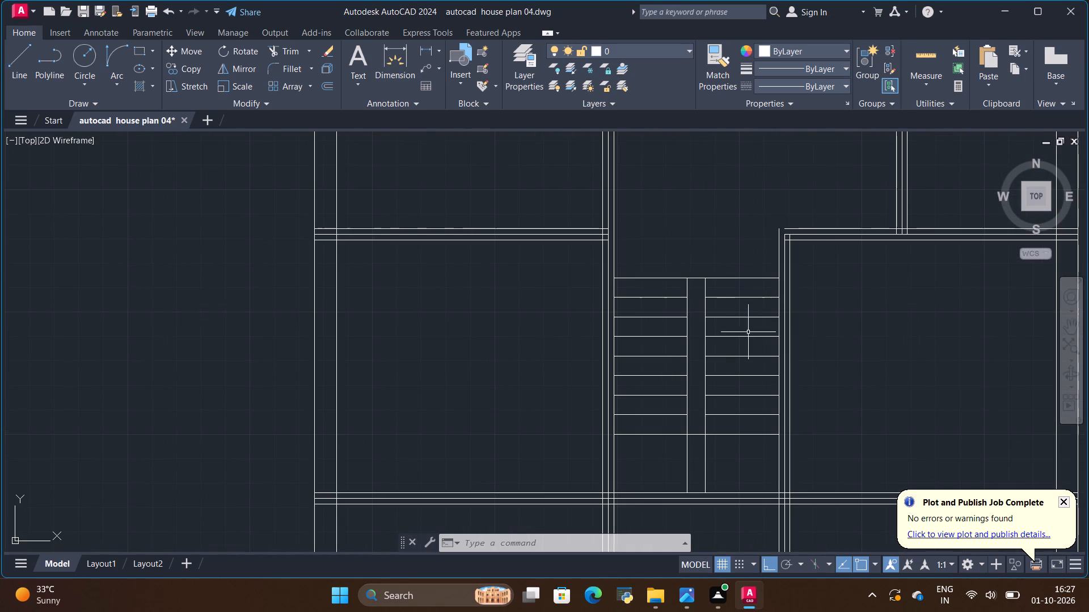
{"action": "scroll", "coordinate": [773, 338], "scroll_direction": "down", "scroll_amount": 1}
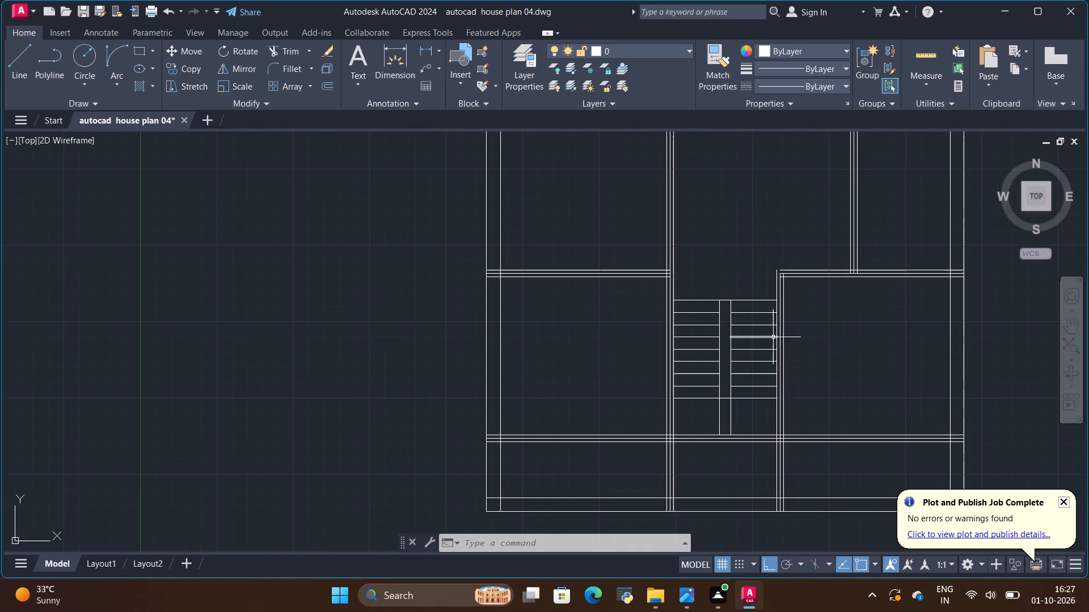
{"action": "scroll", "coordinate": [723, 348], "scroll_direction": "down", "scroll_amount": 2}
Stretch the left end of the partition's top line to meet the stair's right inner wall face, closing the upper right stair corner.
{"action": "scroll", "coordinate": [741, 322], "scroll_direction": "up", "scroll_amount": 4}
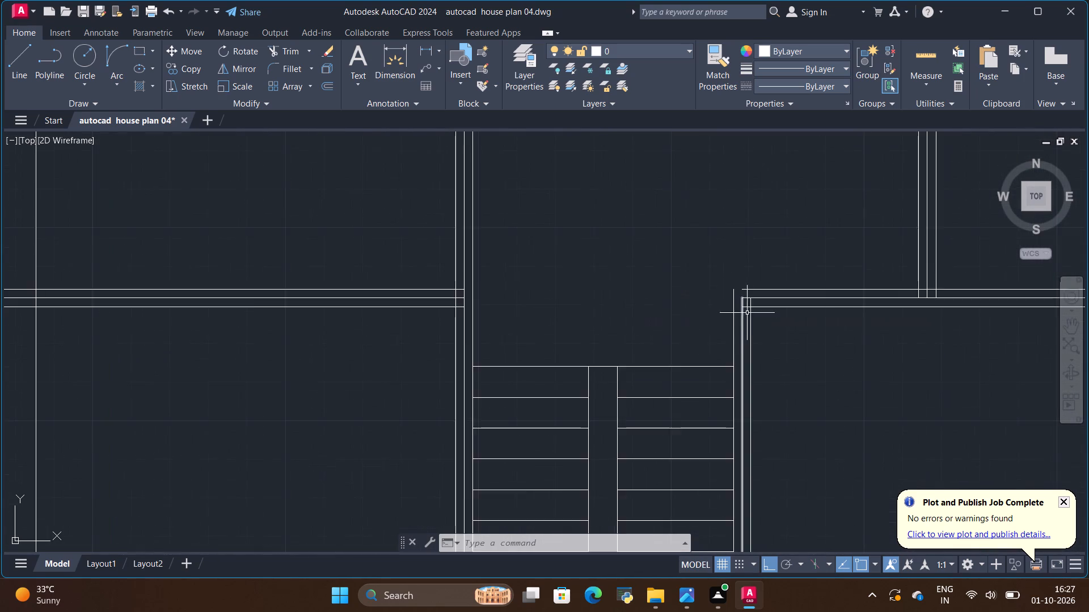
{"action": "scroll", "coordinate": [749, 309], "scroll_direction": "up", "scroll_amount": 2}
{"action": "left_click", "coordinate": [750, 282]}
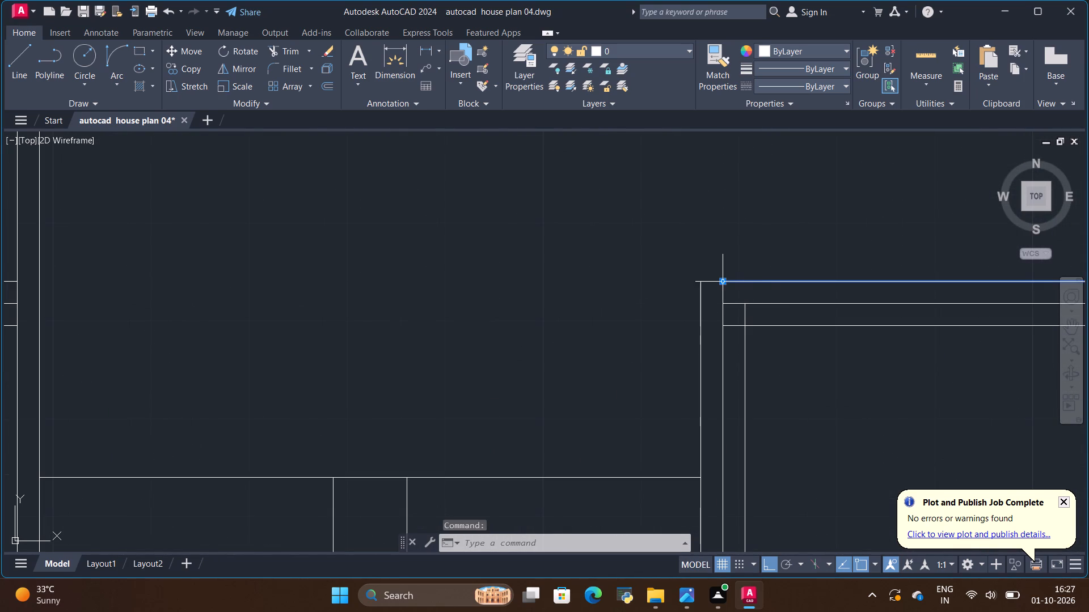
{"action": "left_click", "coordinate": [724, 282]}
{"action": "left_click", "coordinate": [703, 283]}
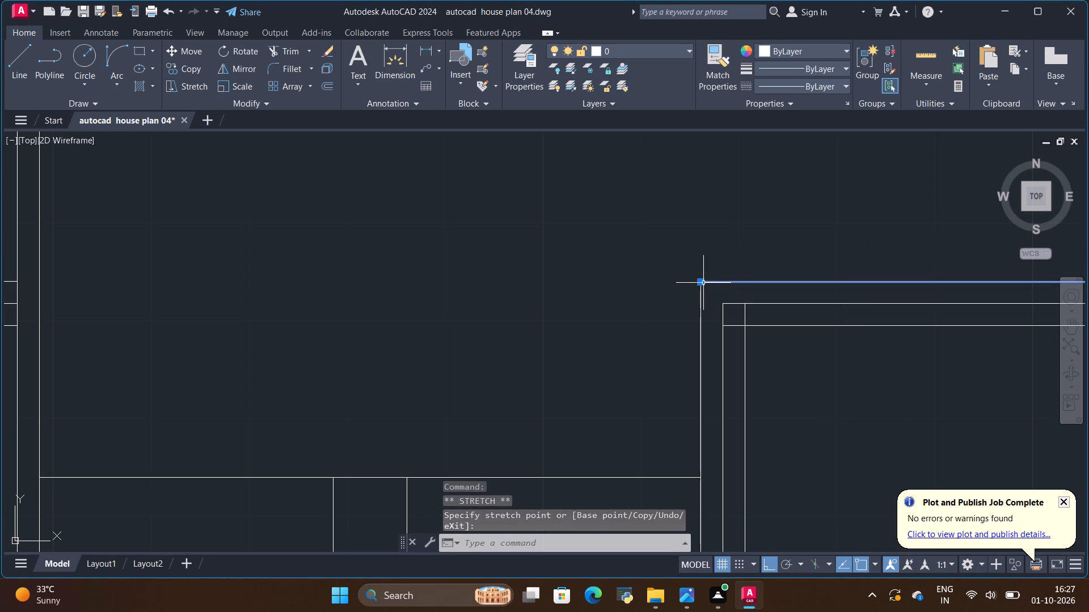
{"action": "key", "text": "Escape"}
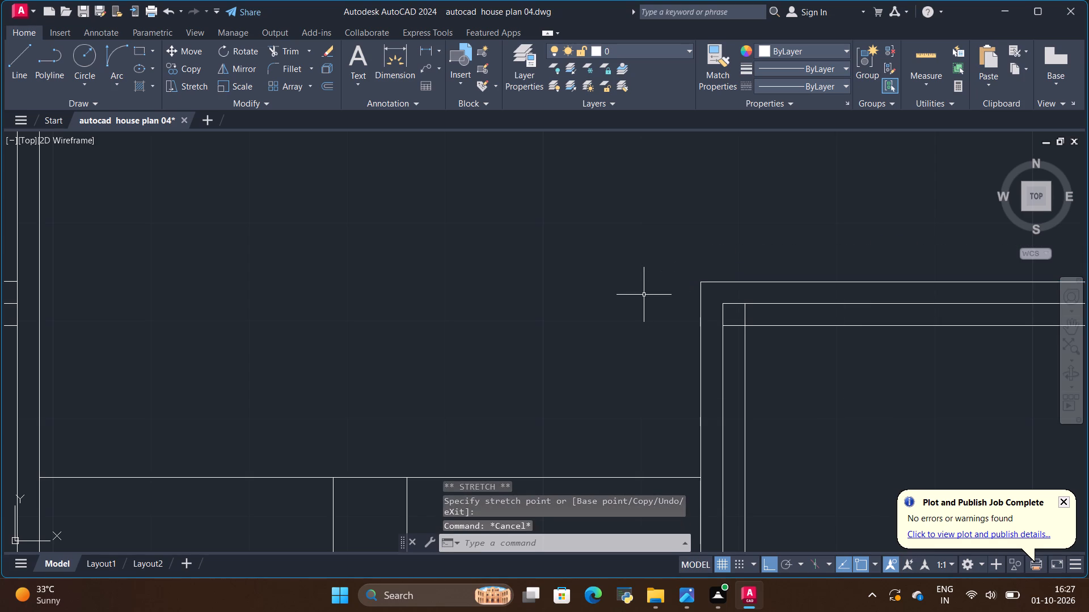
Dismiss the plot and publish notification.
{"action": "left_click", "coordinate": [1067, 501]}
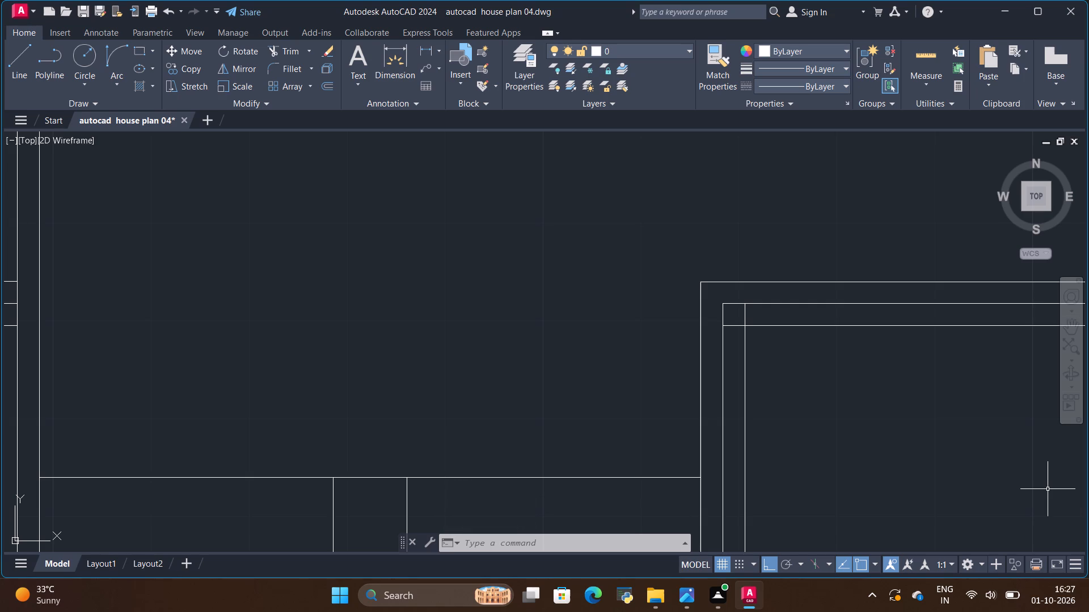
Save the house plan drawing.
{"action": "scroll", "coordinate": [531, 323], "scroll_direction": "down", "scroll_amount": 4}
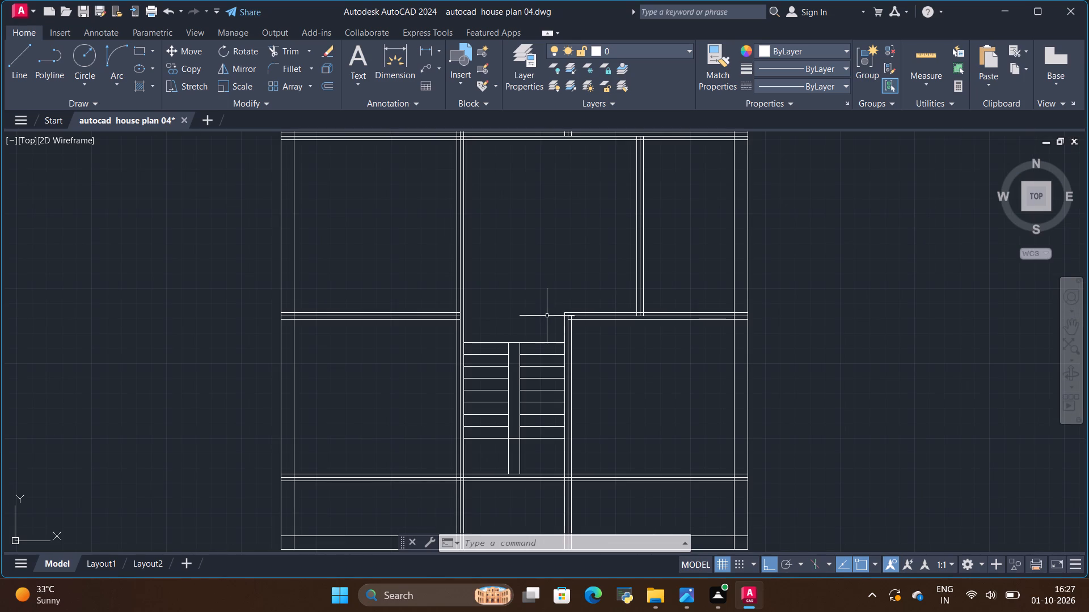
{"action": "key", "text": "Escape"}
{"action": "scroll", "coordinate": [555, 303], "scroll_direction": "down", "scroll_amount": 2}
{"action": "key", "text": "ctrl+s"}
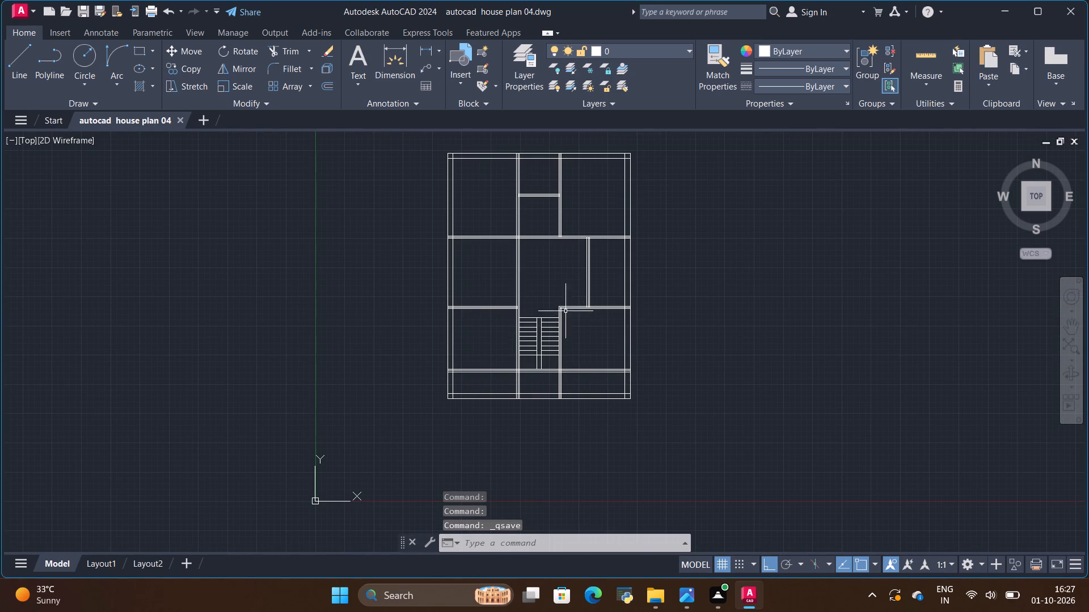
Examine the drafted floor plan, especially the upper rooms, and check it against the hand-drawn first floor reference image.
{"action": "scroll", "coordinate": [744, 370], "scroll_direction": "down", "scroll_amount": 1}
{"action": "scroll", "coordinate": [589, 283], "scroll_direction": "up", "scroll_amount": 1}
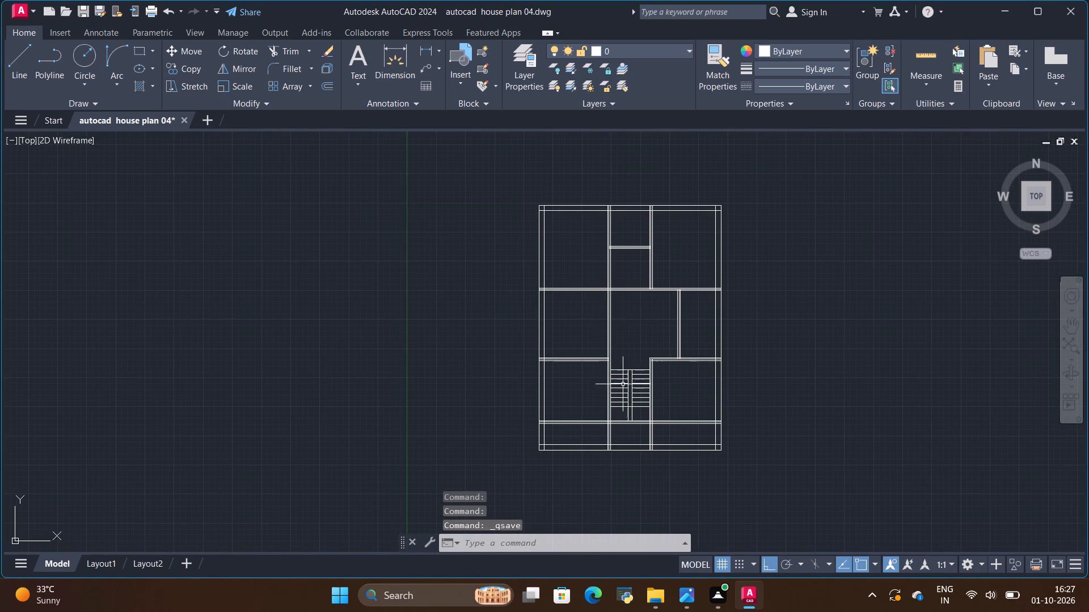
{"action": "scroll", "coordinate": [632, 413], "scroll_direction": "up", "scroll_amount": 1}
{"action": "scroll", "coordinate": [614, 397], "scroll_direction": "down", "scroll_amount": 1}
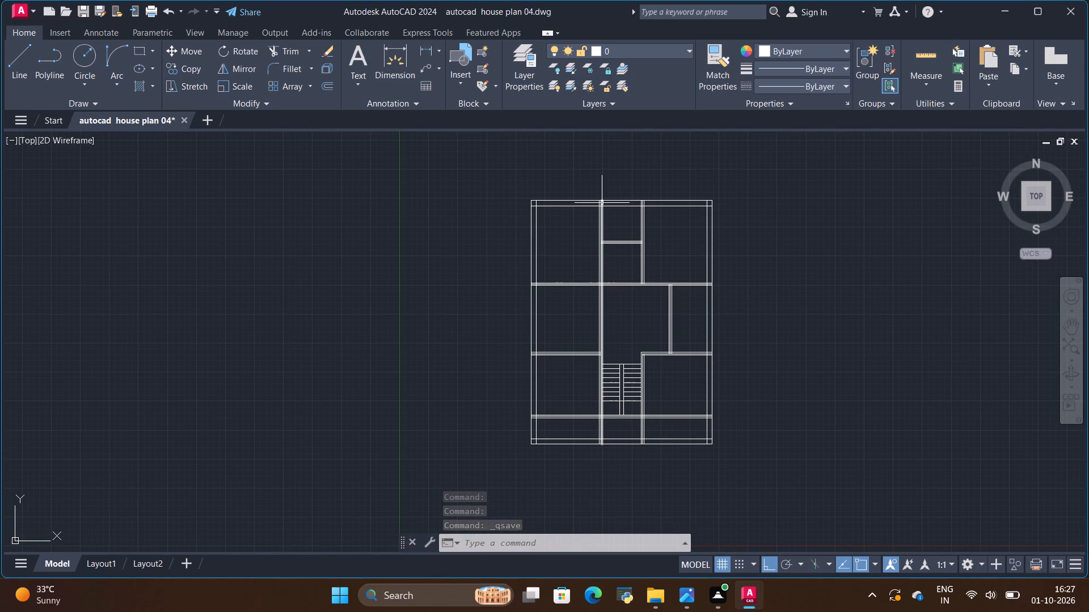
{"action": "scroll", "coordinate": [602, 203], "scroll_direction": "up", "scroll_amount": 2}
{"action": "scroll", "coordinate": [662, 300], "scroll_direction": "down", "scroll_amount": 1}
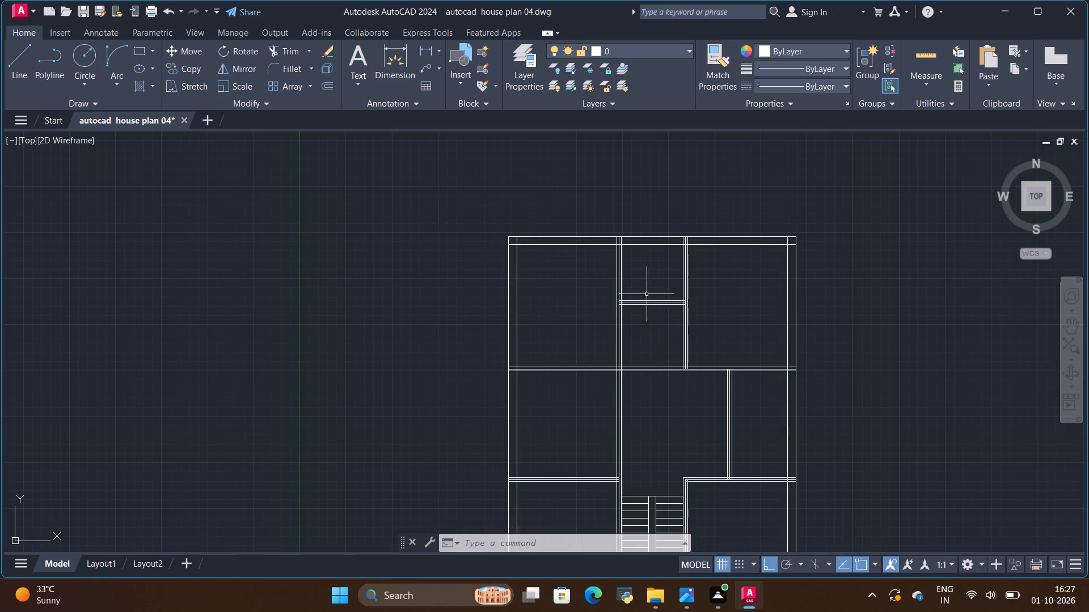
{"action": "key", "text": "alt+Tab"}
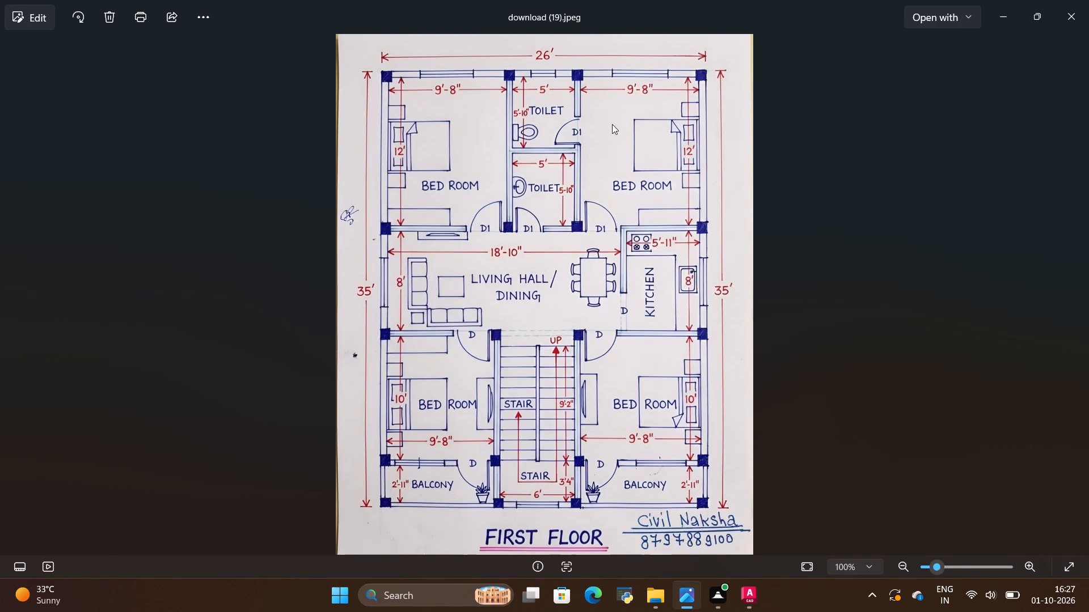
{"action": "key", "text": "alt+Tab"}
Draw a line about 9' long on the top wall's inner face across the upper left bedroom, from the left wall to the toilet partition.
{"action": "scroll", "coordinate": [534, 221], "scroll_direction": "up", "scroll_amount": 1}
{"action": "scroll", "coordinate": [589, 285], "scroll_direction": "up", "scroll_amount": 2}
{"action": "scroll", "coordinate": [583, 241], "scroll_direction": "down", "scroll_amount": 1}
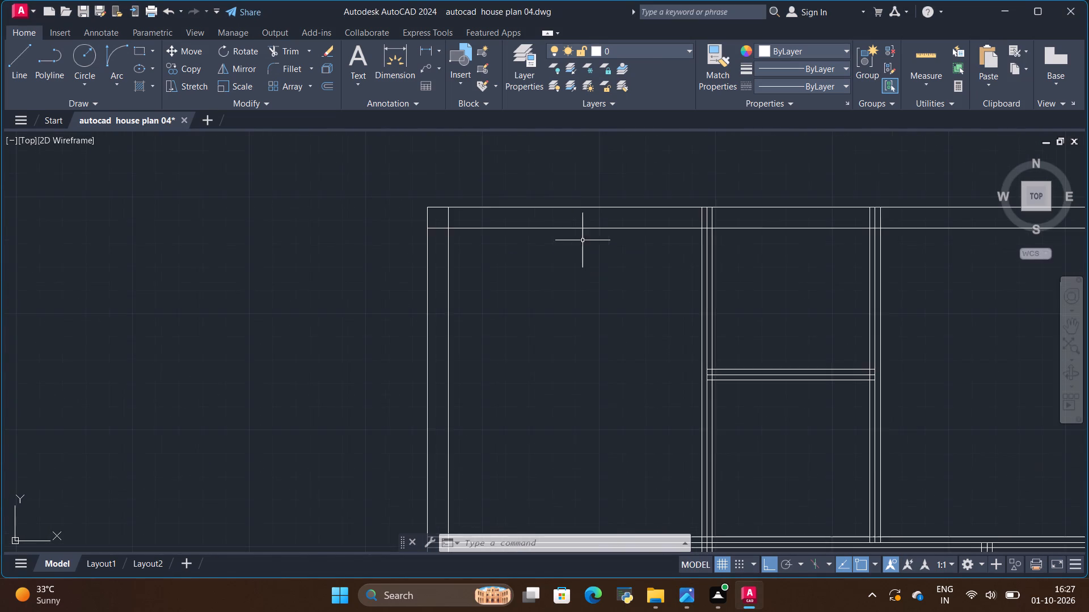
{"action": "scroll", "coordinate": [579, 211], "scroll_direction": "up", "scroll_amount": 2}
{"action": "left_click", "coordinate": [14, 65]}
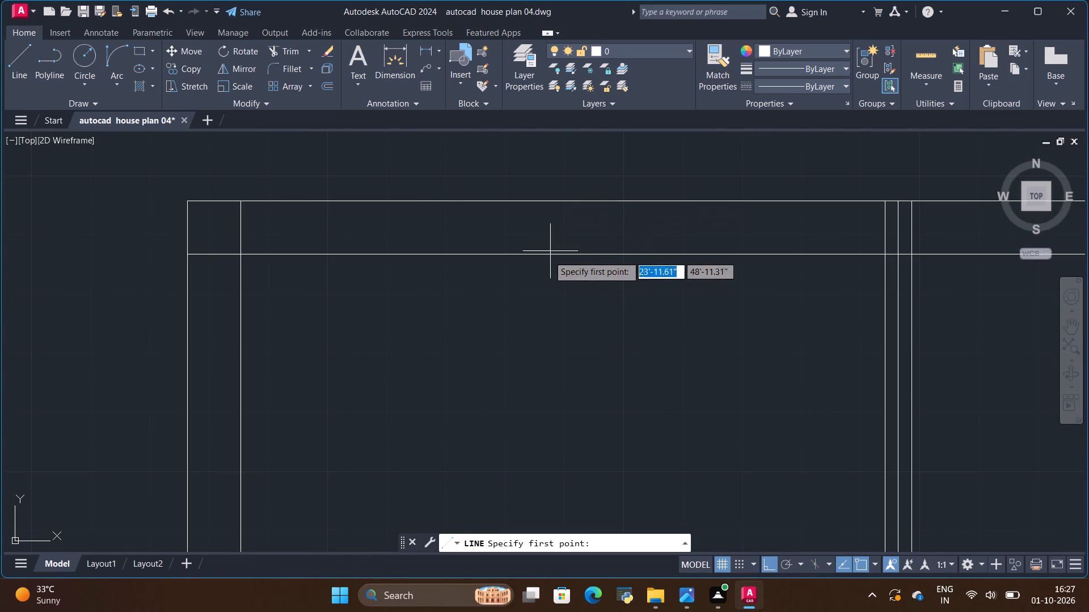
{"action": "key", "text": "Escape"}
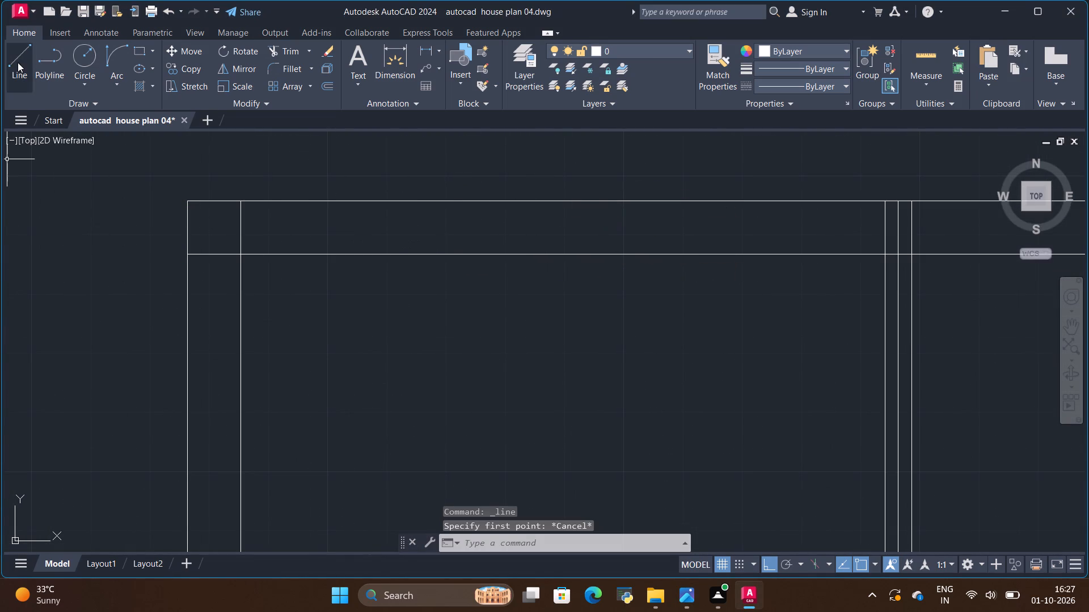
{"action": "left_click", "coordinate": [20, 62]}
{"action": "left_click", "coordinate": [242, 252]}
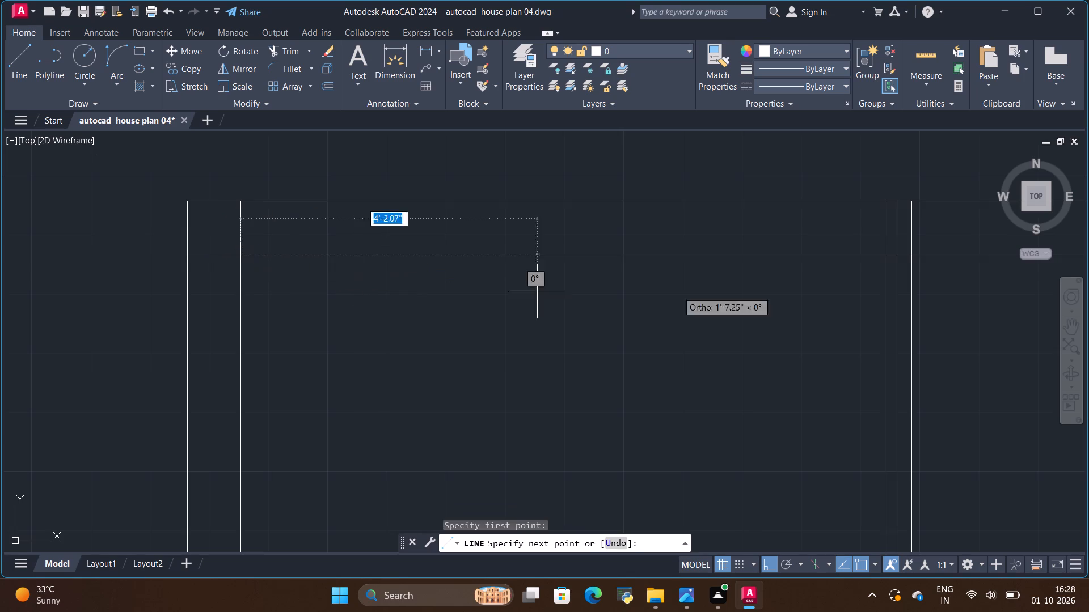
{"action": "scroll", "coordinate": [887, 269], "scroll_direction": "up", "scroll_amount": 1}
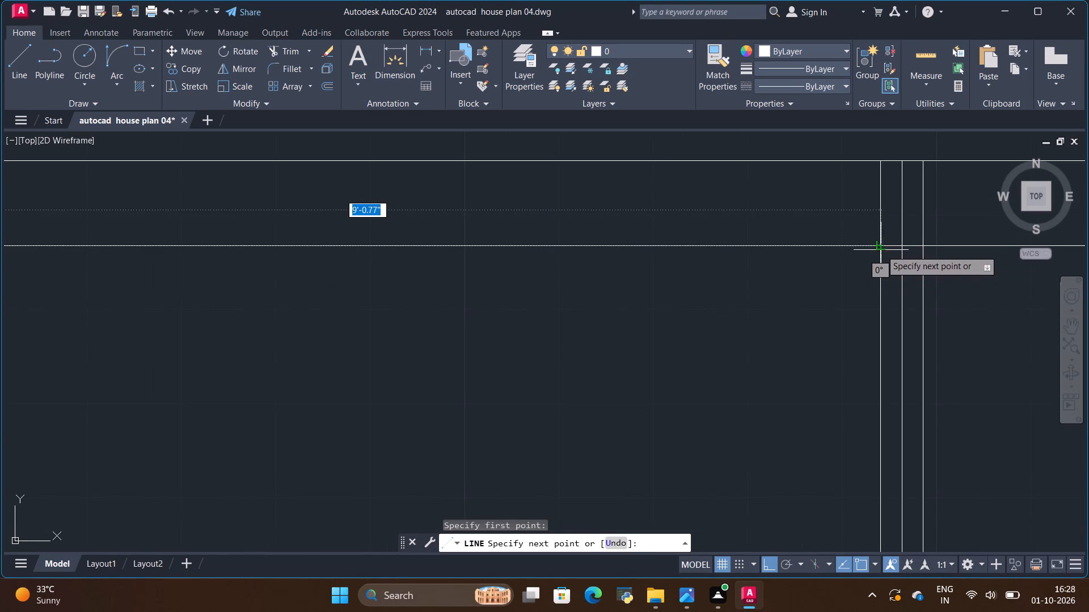
{"action": "left_click", "coordinate": [881, 248]}
{"action": "scroll", "coordinate": [644, 287], "scroll_direction": "down", "scroll_amount": 3}
{"action": "key", "text": "Escape"}
Draw a line on the top wall's inner face across the upper toilet, between the two partitions' inner faces.
{"action": "scroll", "coordinate": [723, 279], "scroll_direction": "up", "scroll_amount": 1}
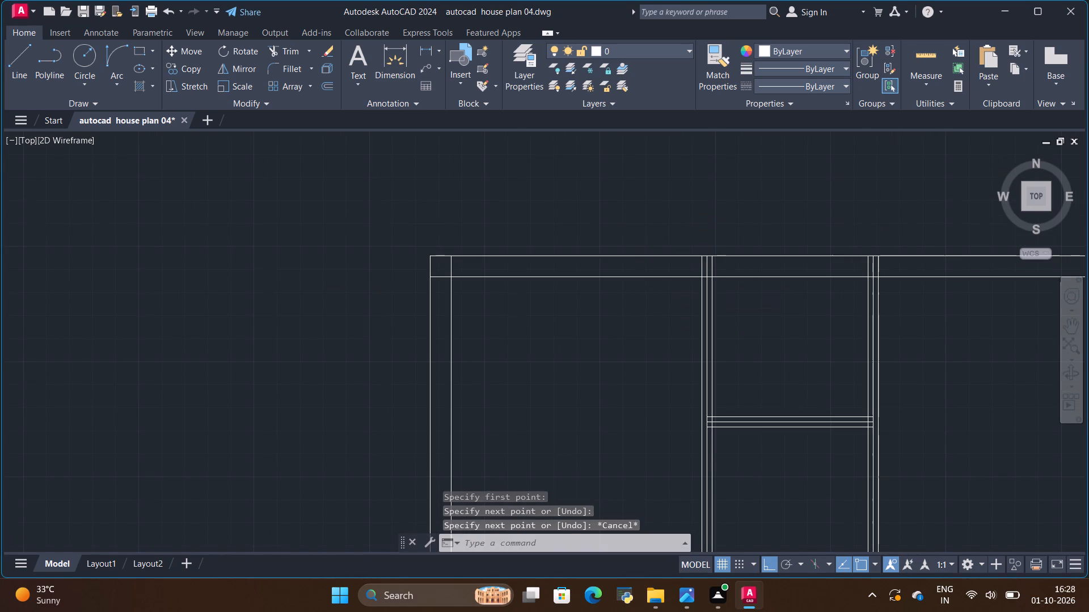
{"action": "left_click", "coordinate": [24, 58]}
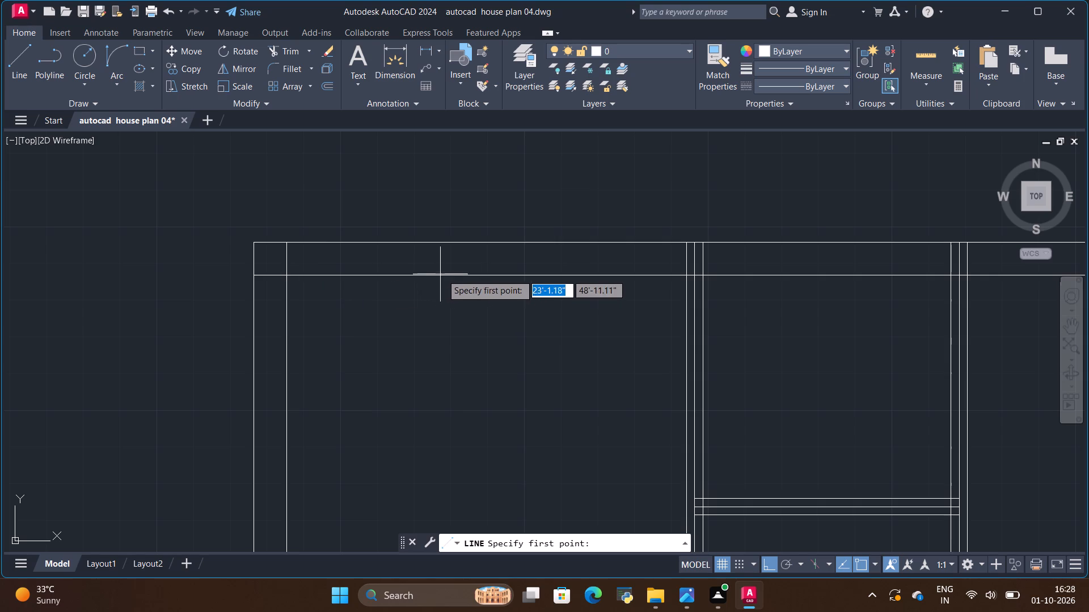
{"action": "scroll", "coordinate": [706, 282], "scroll_direction": "up", "scroll_amount": 2}
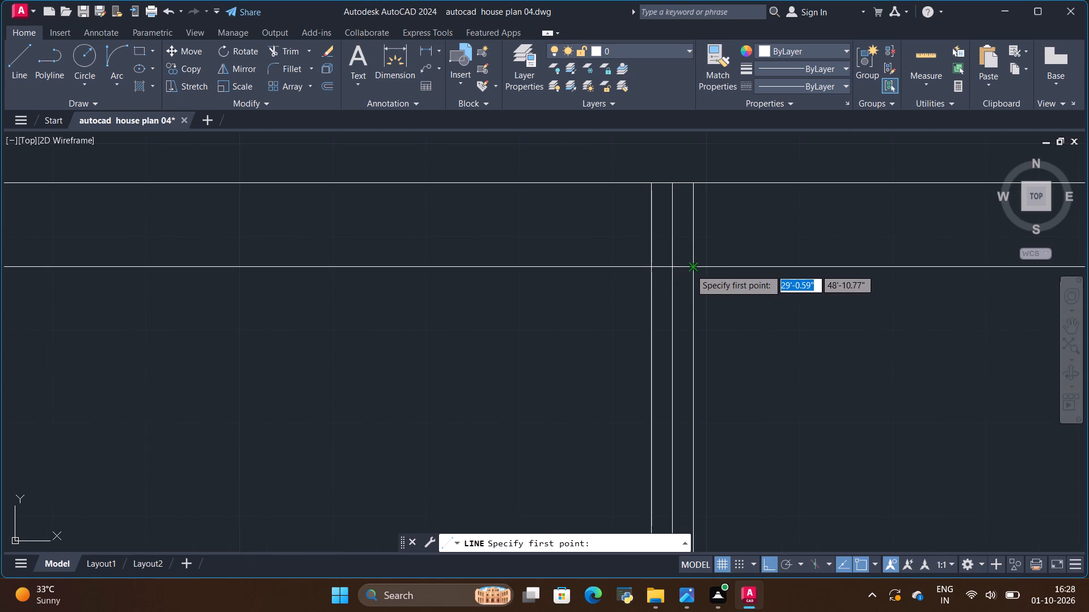
{"action": "left_click", "coordinate": [690, 269]}
{"action": "scroll", "coordinate": [479, 295], "scroll_direction": "down", "scroll_amount": 2}
{"action": "scroll", "coordinate": [804, 302], "scroll_direction": "up", "scroll_amount": 2}
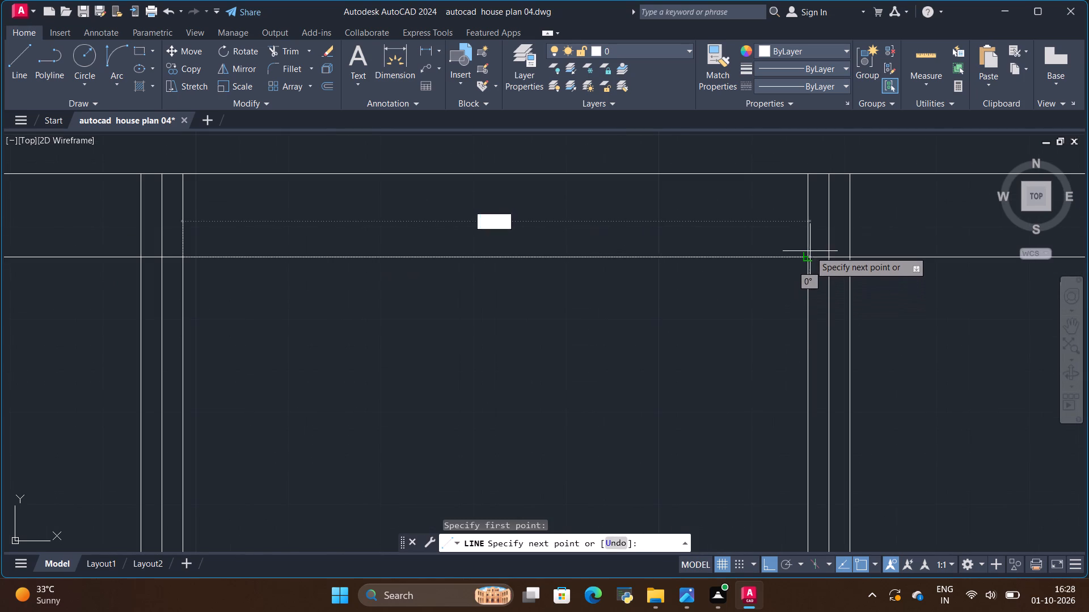
{"action": "left_click", "coordinate": [809, 255]}
{"action": "scroll", "coordinate": [562, 298], "scroll_direction": "down", "scroll_amount": 2}
{"action": "key", "text": "Escape"}
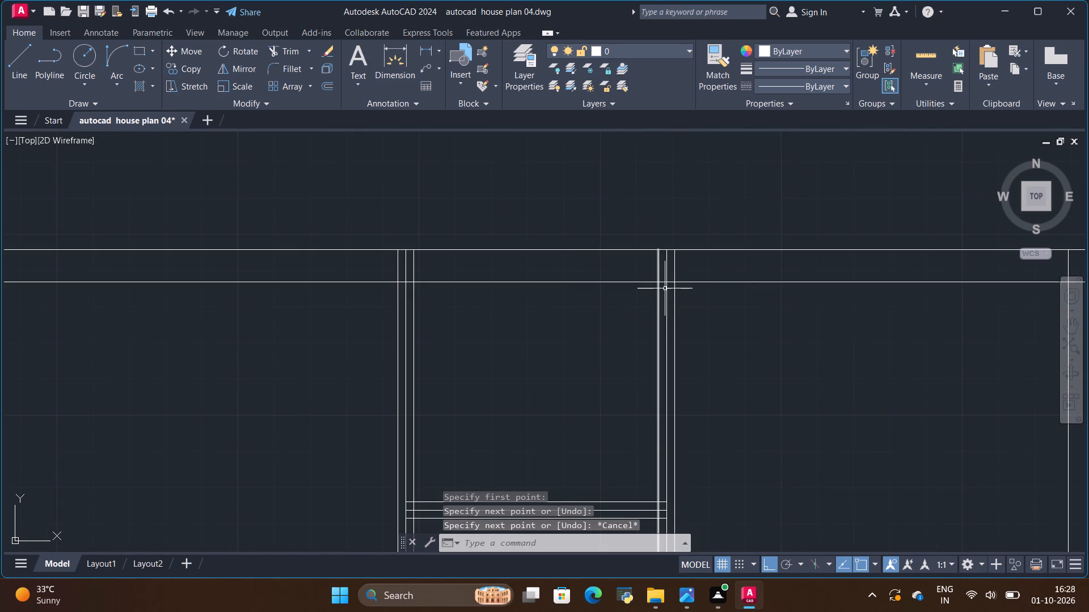
Draw a line about 9' long on the top wall's inner face across the upper right bedroom, from the toilet partition to the right wall.
{"action": "left_click", "coordinate": [20, 71]}
{"action": "scroll", "coordinate": [591, 254], "scroll_direction": "up", "scroll_amount": 1}
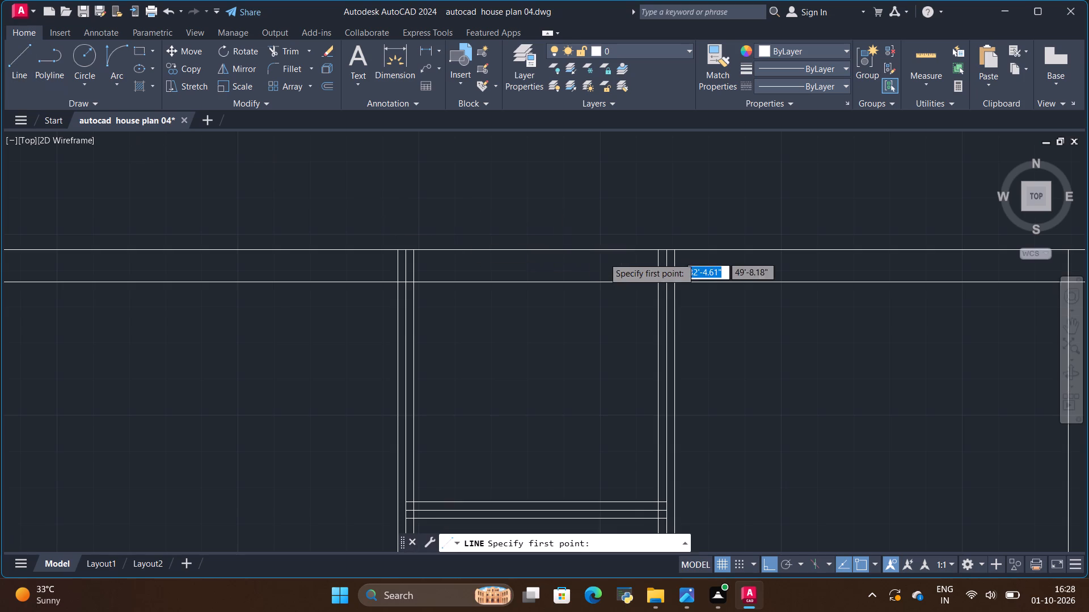
{"action": "scroll", "coordinate": [603, 257], "scroll_direction": "up", "scroll_amount": 1}
{"action": "left_click", "coordinate": [790, 325]}
{"action": "scroll", "coordinate": [345, 328], "scroll_direction": "down", "scroll_amount": 1}
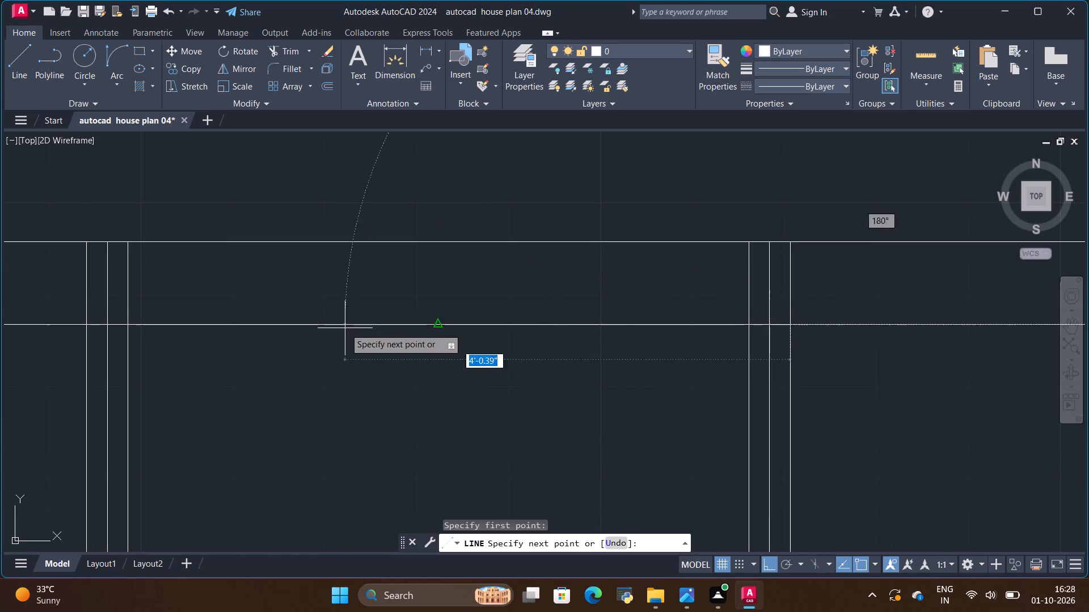
{"action": "scroll", "coordinate": [345, 328], "scroll_direction": "down", "scroll_amount": 2}
{"action": "scroll", "coordinate": [676, 320], "scroll_direction": "up", "scroll_amount": 2}
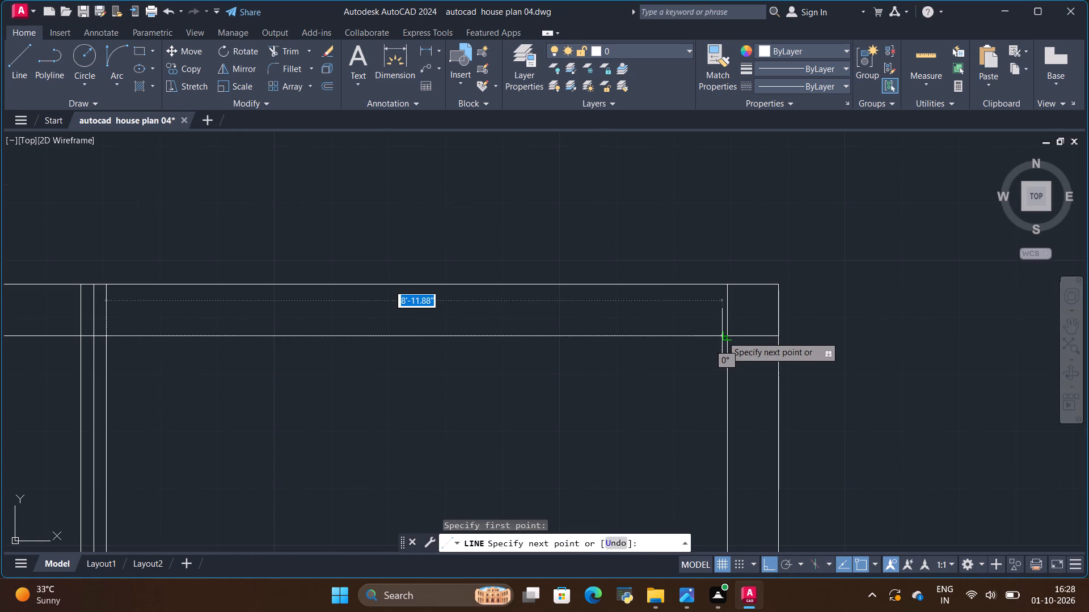
{"action": "left_click", "coordinate": [727, 336]}
{"action": "key", "text": "Escape"}
Draw a short vertical line across the top wall's thickness at the midpoint of the upper left bedroom.
{"action": "scroll", "coordinate": [695, 285], "scroll_direction": "down", "scroll_amount": 2}
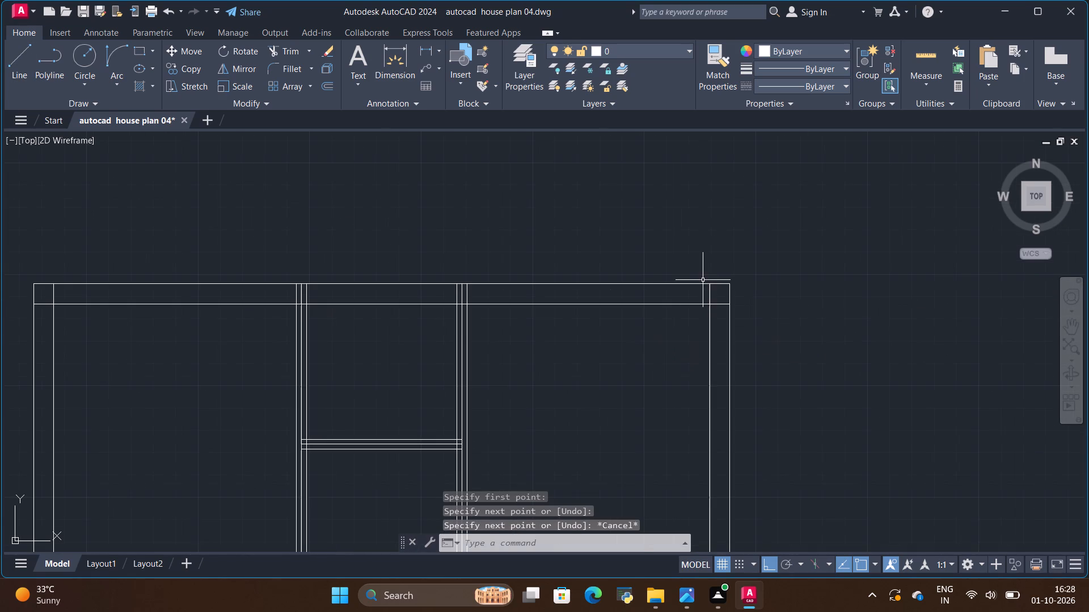
{"action": "scroll", "coordinate": [771, 266], "scroll_direction": "down", "scroll_amount": 2}
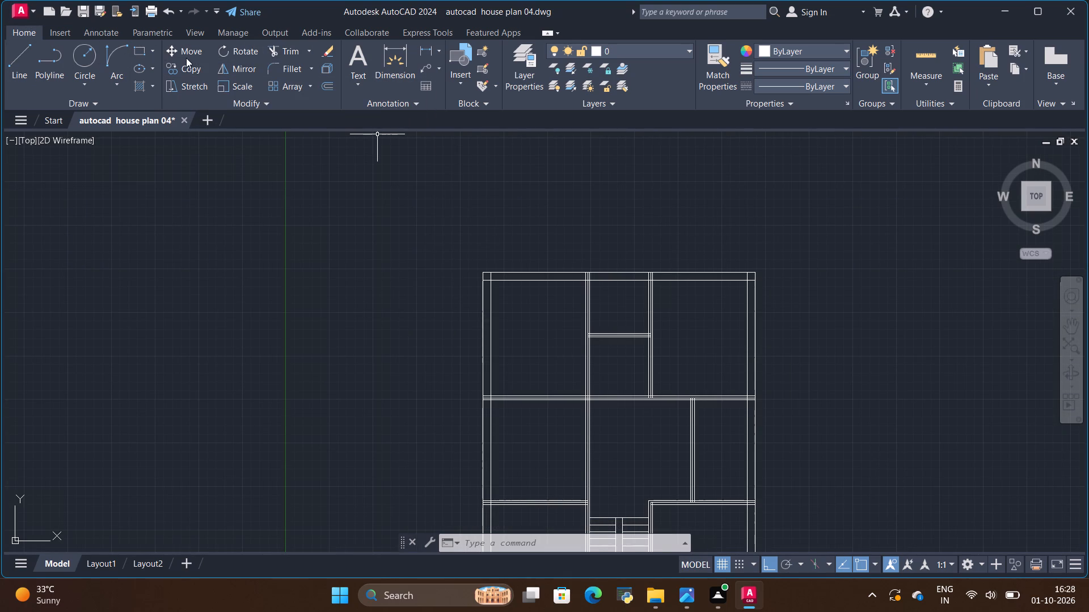
{"action": "left_click", "coordinate": [18, 65]}
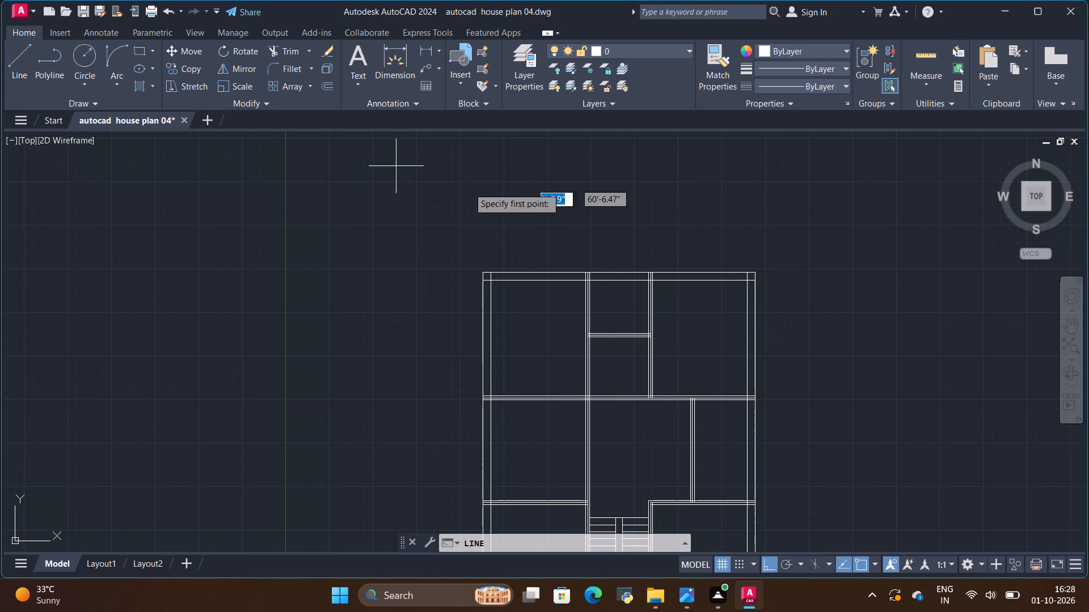
{"action": "scroll", "coordinate": [544, 258], "scroll_direction": "up", "scroll_amount": 2}
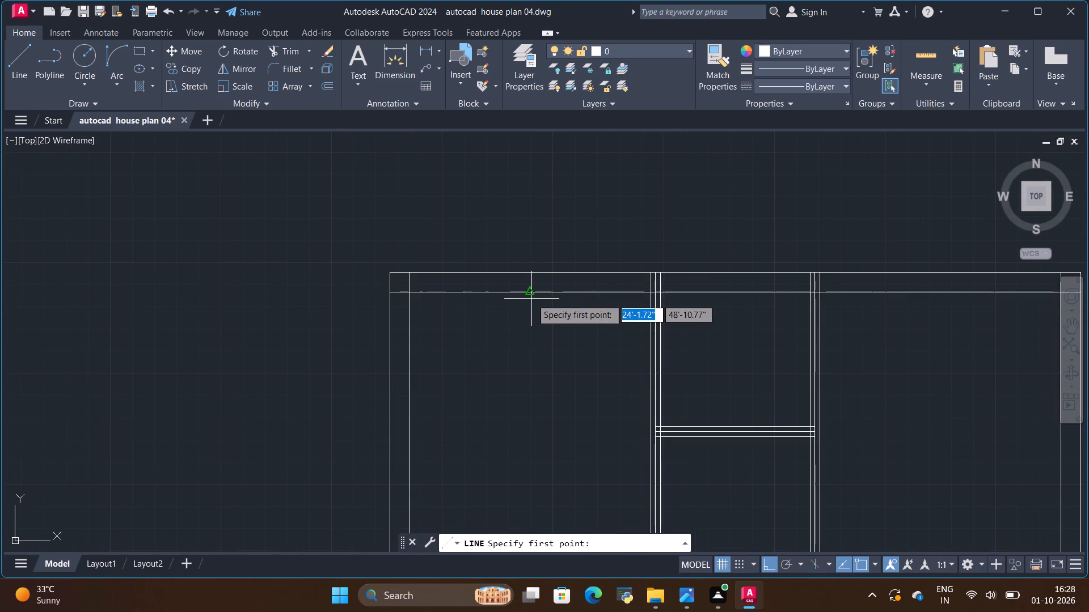
{"action": "left_click", "coordinate": [531, 299]}
{"action": "left_click", "coordinate": [534, 275]}
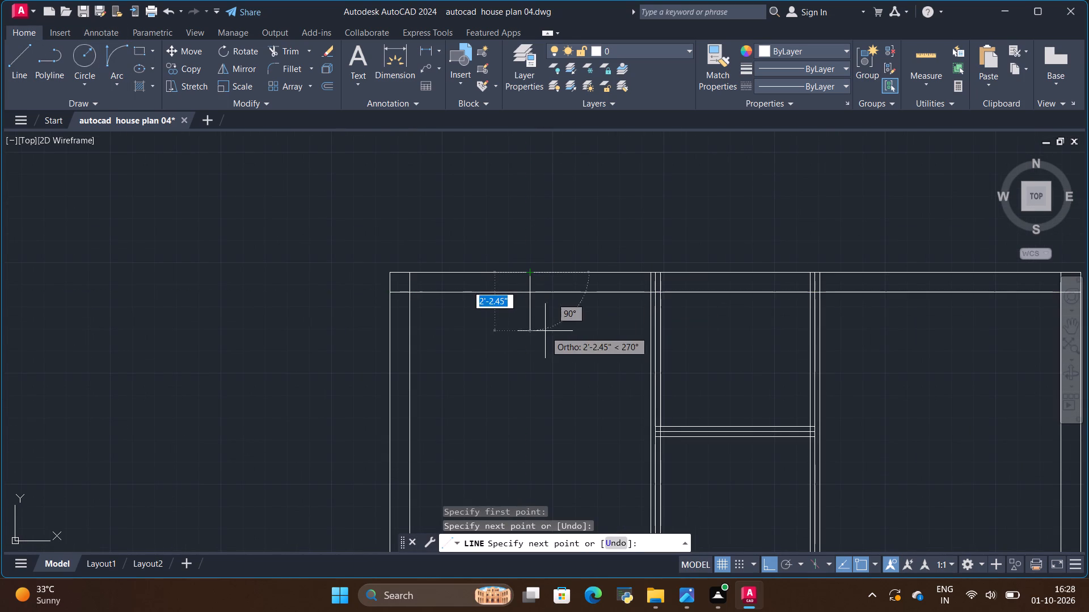
{"action": "key", "text": "Escape"}
Draw a short vertical line across the top wall's thickness at the midpoint of the upper toilet.
{"action": "scroll", "coordinate": [539, 275], "scroll_direction": "up", "scroll_amount": 1}
{"action": "scroll", "coordinate": [846, 299], "scroll_direction": "down", "scroll_amount": 1}
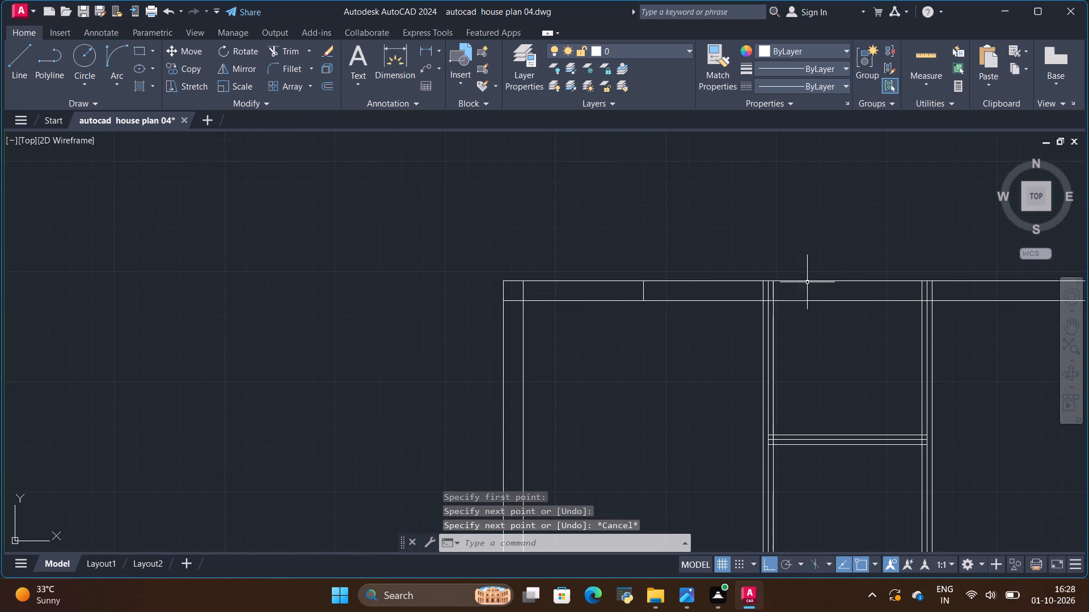
{"action": "left_click", "coordinate": [12, 54]}
{"action": "scroll", "coordinate": [840, 300], "scroll_direction": "up", "scroll_amount": 1}
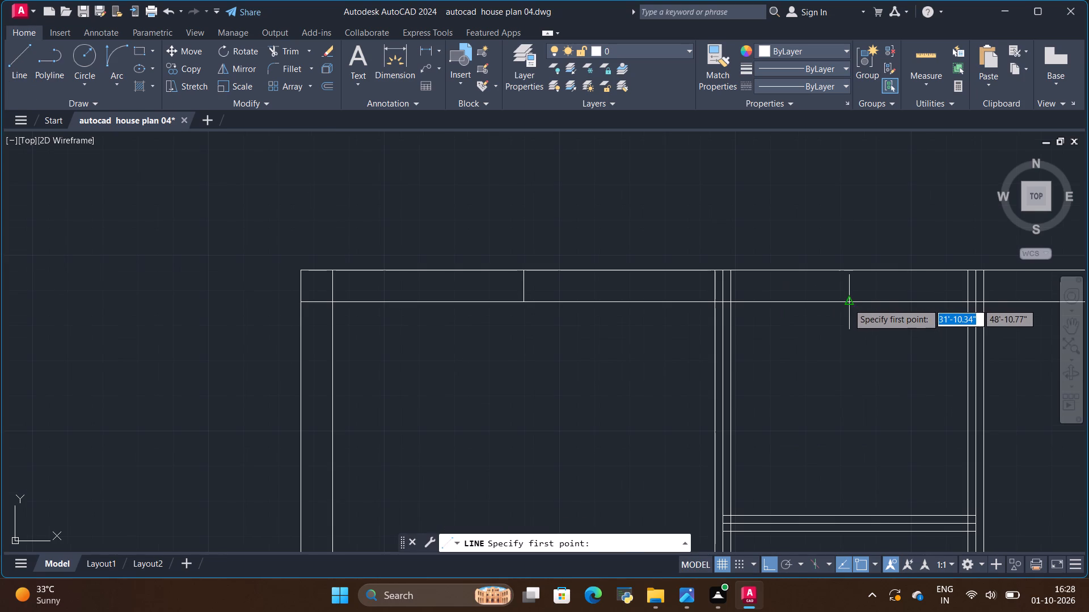
{"action": "left_click", "coordinate": [849, 303]}
{"action": "left_click", "coordinate": [849, 271]}
{"action": "scroll", "coordinate": [748, 293], "scroll_direction": "down", "scroll_amount": 1}
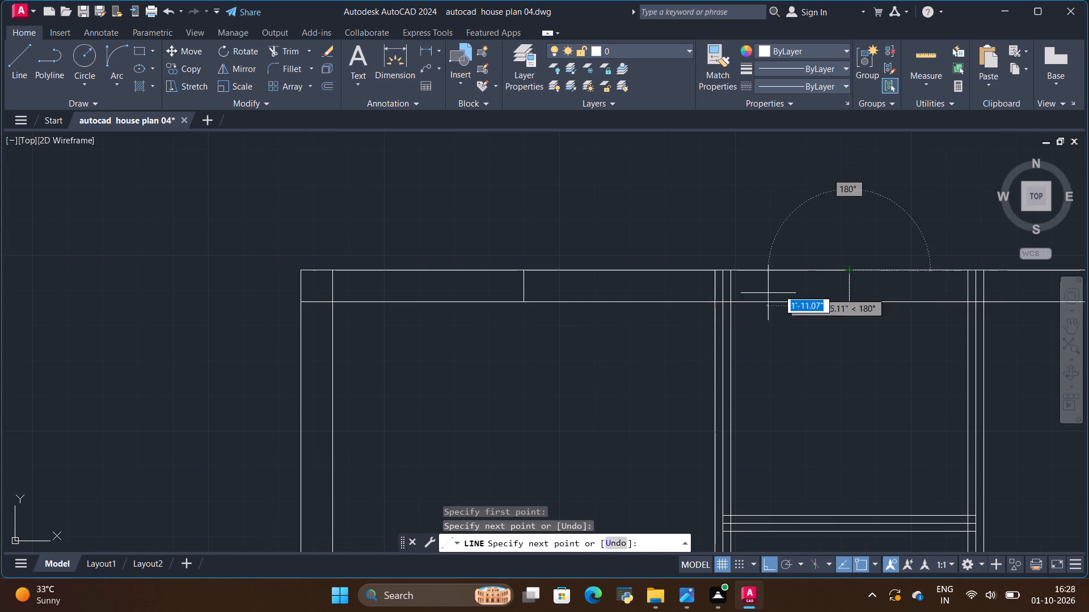
{"action": "scroll", "coordinate": [745, 293], "scroll_direction": "down", "scroll_amount": 1}
{"action": "scroll", "coordinate": [910, 297], "scroll_direction": "up", "scroll_amount": 2}
{"action": "key", "text": "Escape"}
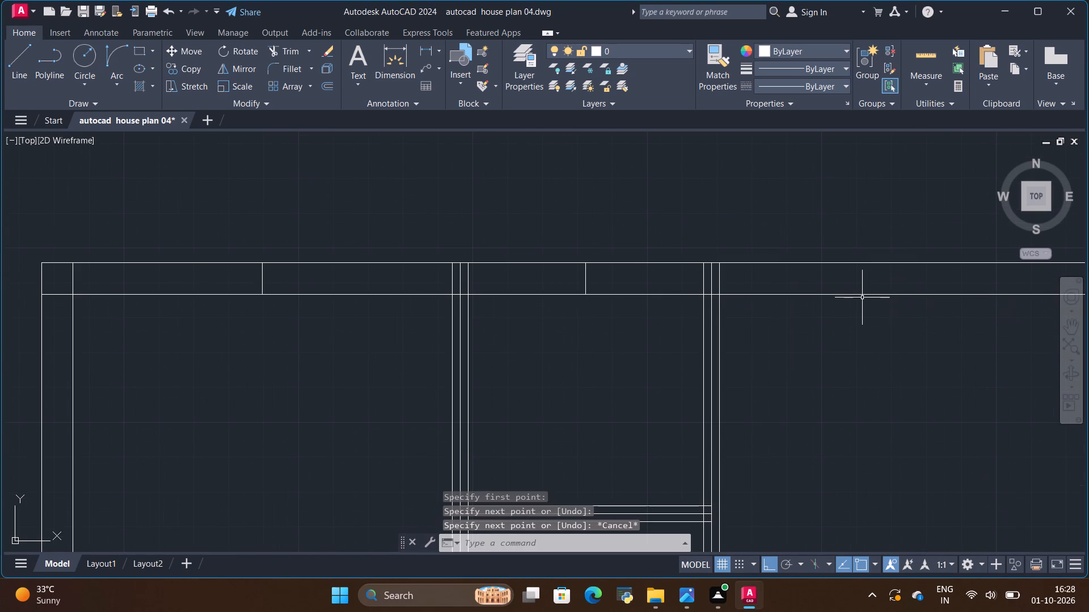
Draw a short vertical line across the top wall's thickness at the midpoint of the upper right bedroom.
{"action": "left_click", "coordinate": [24, 66]}
{"action": "left_click", "coordinate": [908, 295]}
{"action": "left_click", "coordinate": [907, 262]}
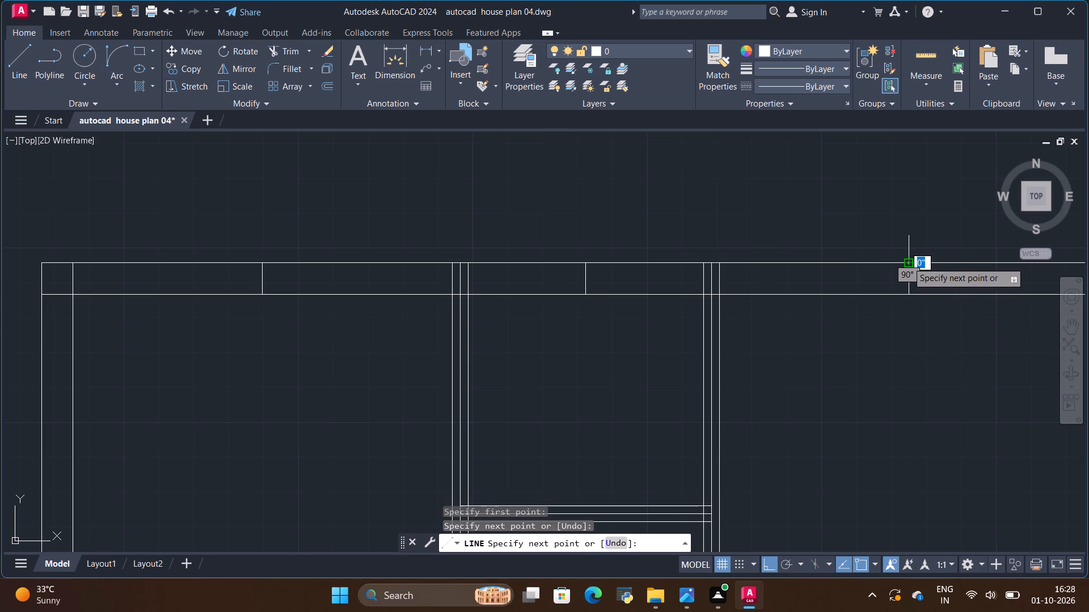
{"action": "key", "text": "Return"}
Copy the upper left bedroom's midpoint line in the top wall 2'6" to each side to mark the window edges.
{"action": "scroll", "coordinate": [808, 269], "scroll_direction": "down", "scroll_amount": 2}
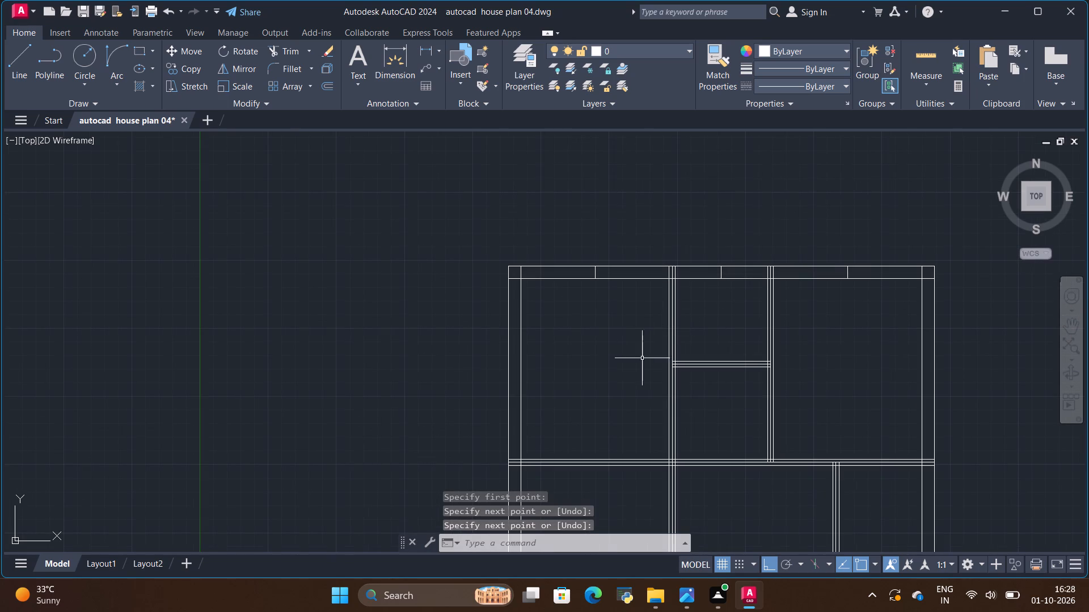
{"action": "scroll", "coordinate": [600, 296], "scroll_direction": "up", "scroll_amount": 1}
{"action": "scroll", "coordinate": [587, 251], "scroll_direction": "up", "scroll_amount": 2}
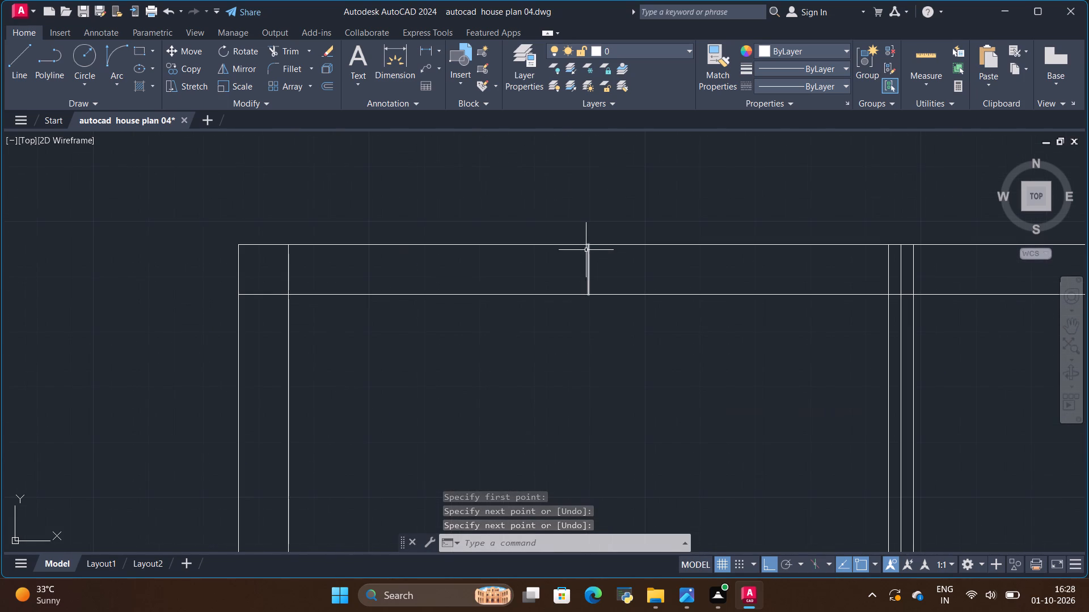
{"action": "left_click", "coordinate": [589, 262]}
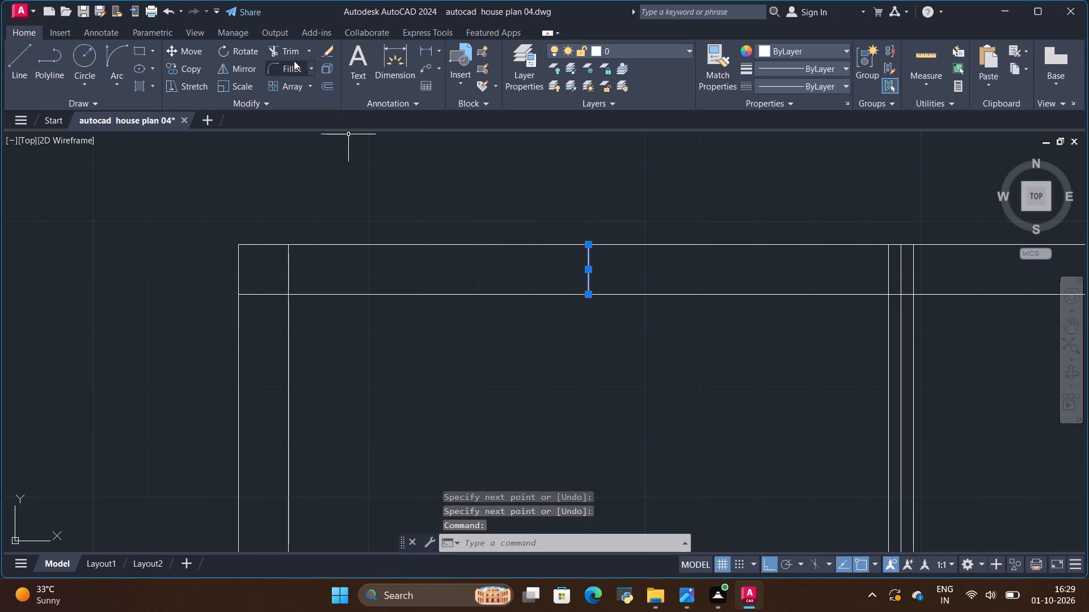
{"action": "left_click", "coordinate": [193, 69]}
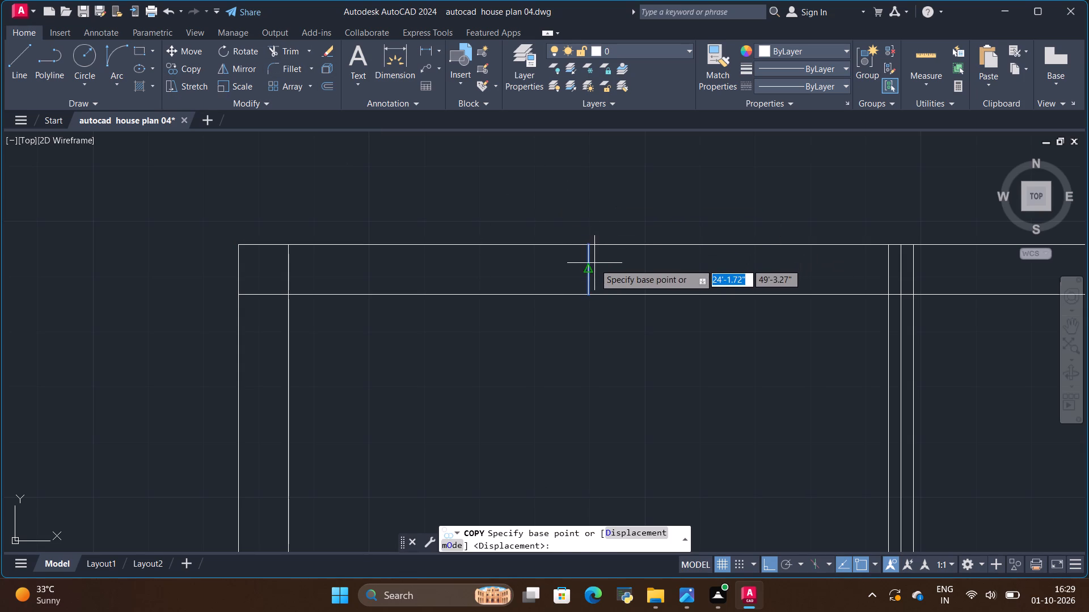
{"action": "left_click", "coordinate": [589, 270]}
{"action": "key", "text": "BackSpace"}
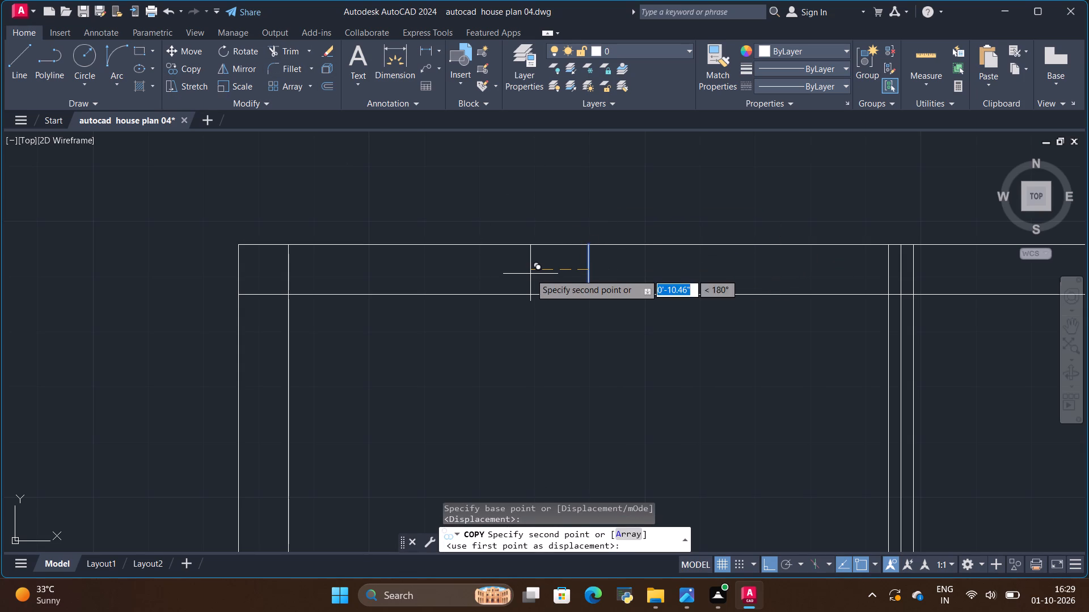
{"action": "key", "text": "BackSpace"}
{"action": "type", "text": "2'6"}
{"action": "key", "text": "shift+quotedbl"}
{"action": "key", "text": "Return"}
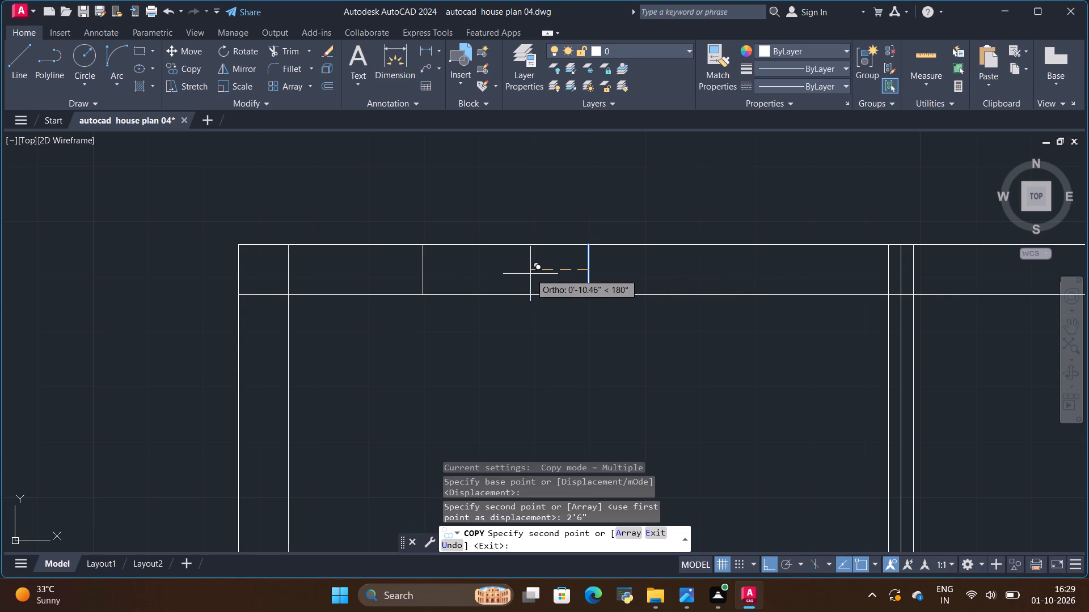
{"action": "key", "text": "BackSpace"}
{"action": "key", "text": "BackSpace"}
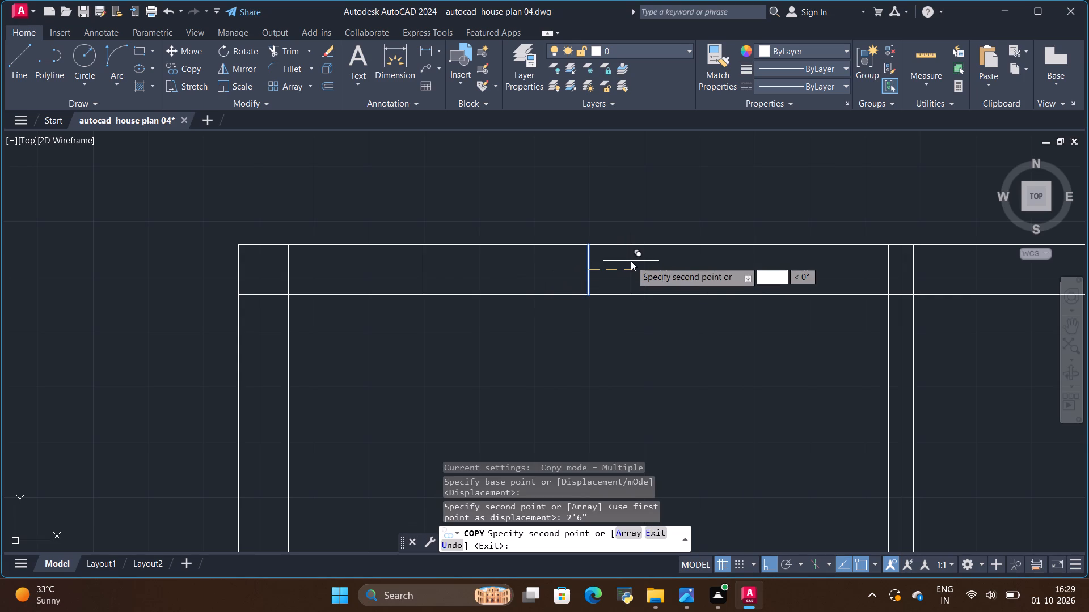
{"action": "type", "text": "2'6"}
{"action": "key", "text": "shift+quotedbl"}
{"action": "key", "text": "Return"}
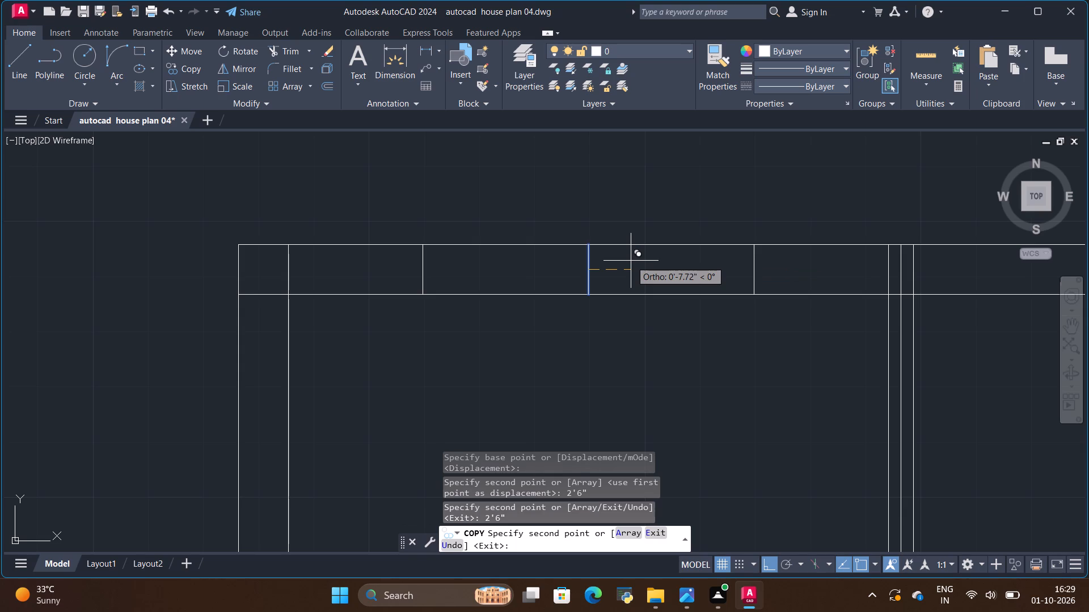
{"action": "scroll", "coordinate": [622, 268], "scroll_direction": "down", "scroll_amount": 2}
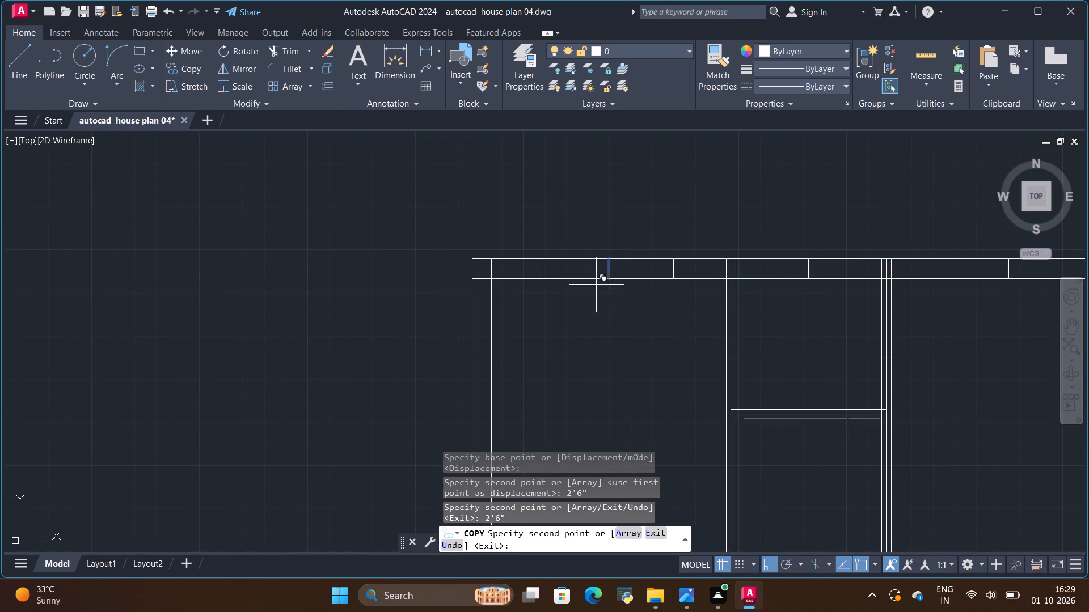
{"action": "key", "text": "Escape"}
Draw a horizontal line at mid-thickness of the top wall between the upper left bedroom's two window edge lines.
{"action": "scroll", "coordinate": [535, 272], "scroll_direction": "up", "scroll_amount": 1}
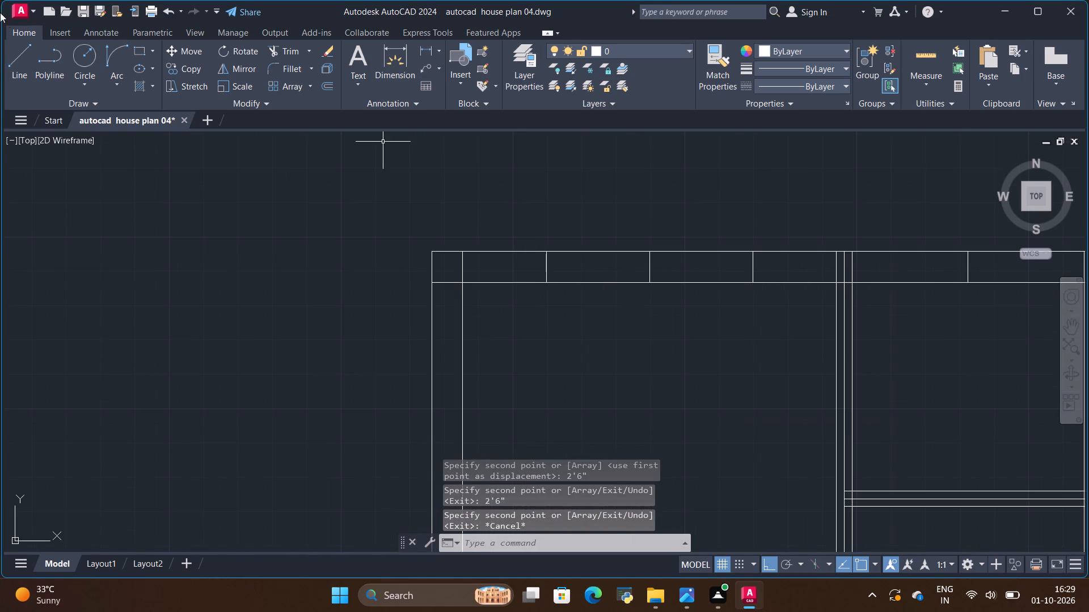
{"action": "left_click", "coordinate": [15, 55]}
{"action": "scroll", "coordinate": [573, 278], "scroll_direction": "up", "scroll_amount": 1}
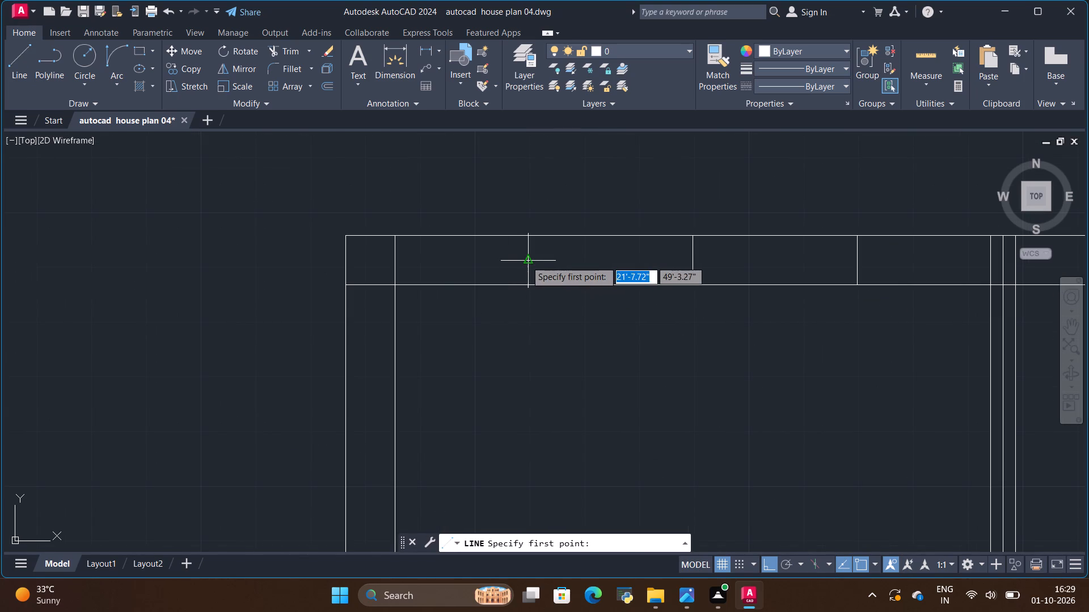
{"action": "left_click", "coordinate": [526, 261]}
{"action": "left_click", "coordinate": [859, 270]}
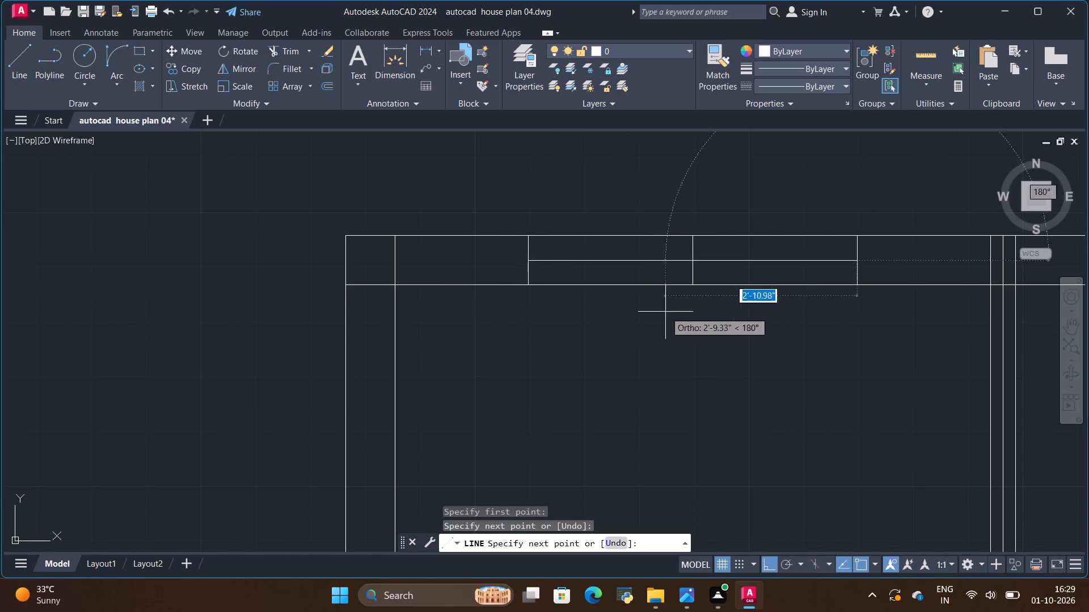
{"action": "key", "text": "Escape"}
Group the three vertical lines and the horizontal centre line of the upper left bedroom's window.
{"action": "scroll", "coordinate": [547, 303], "scroll_direction": "down", "scroll_amount": 3}
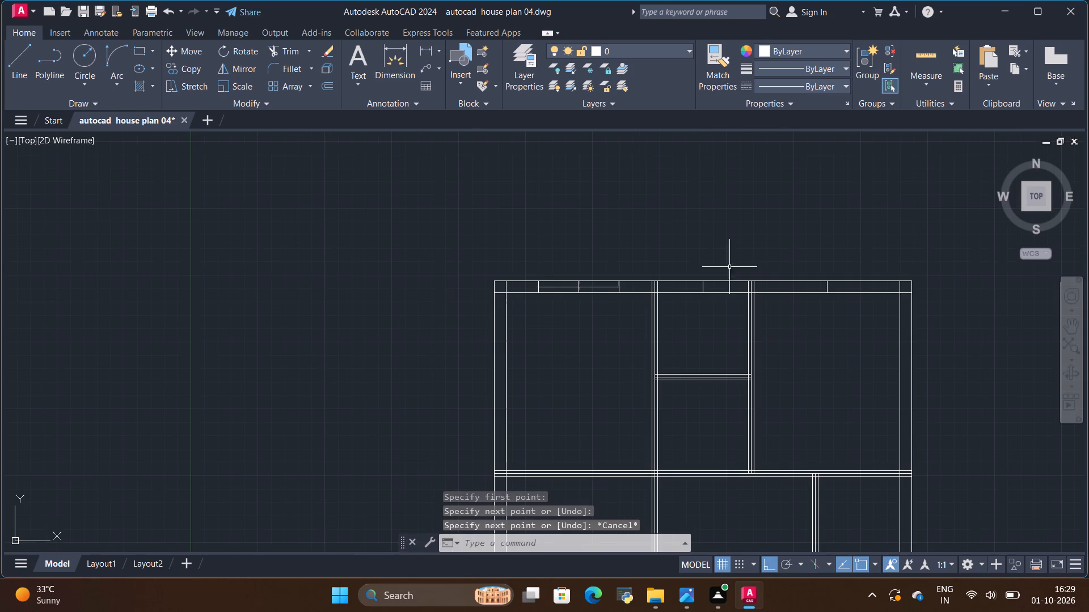
{"action": "scroll", "coordinate": [811, 273], "scroll_direction": "up", "scroll_amount": 1}
{"action": "scroll", "coordinate": [443, 280], "scroll_direction": "up", "scroll_amount": 1}
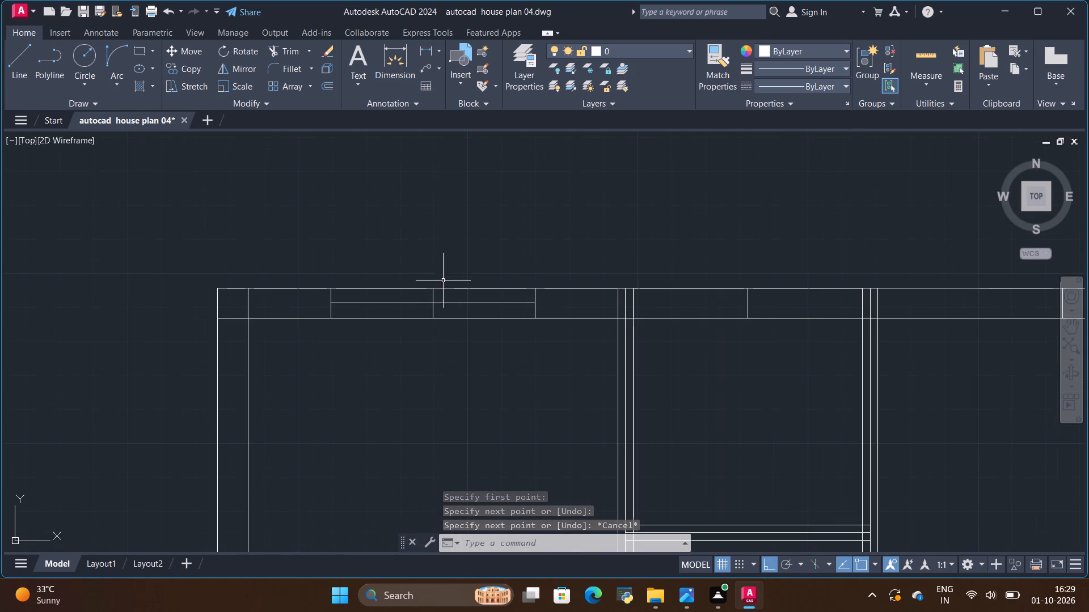
{"action": "left_click", "coordinate": [316, 277]}
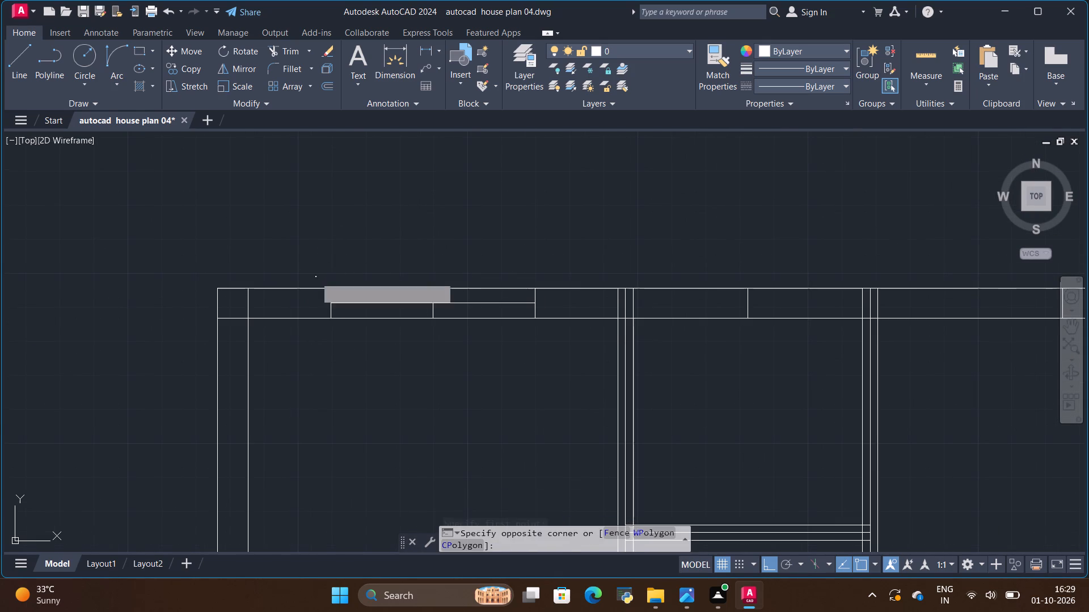
{"action": "left_click", "coordinate": [540, 325]}
{"action": "right_click", "coordinate": [431, 306]}
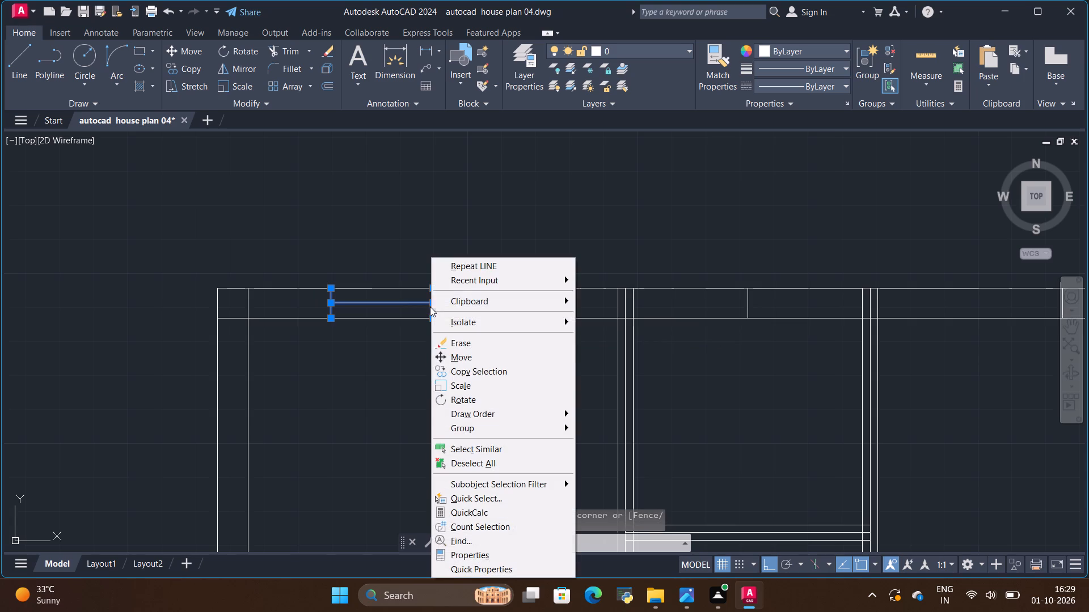
{"action": "left_click", "coordinate": [482, 422]}
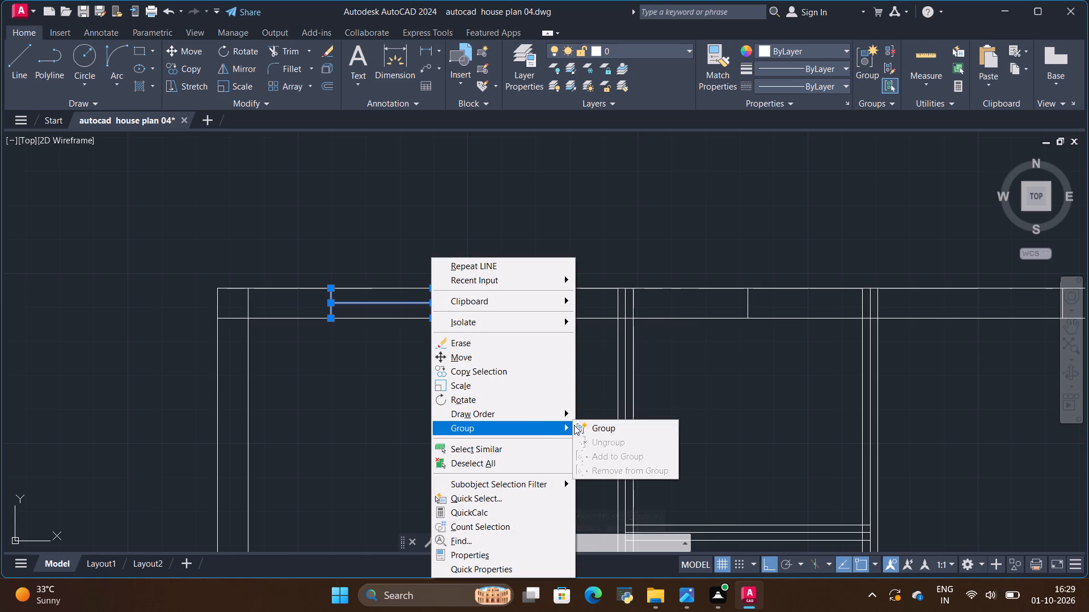
{"action": "left_click", "coordinate": [580, 423]}
Copy the grouped window from its bottom centre to the base of the upper right bedroom's midpoint line in the top wall.
{"action": "left_click", "coordinate": [431, 308]}
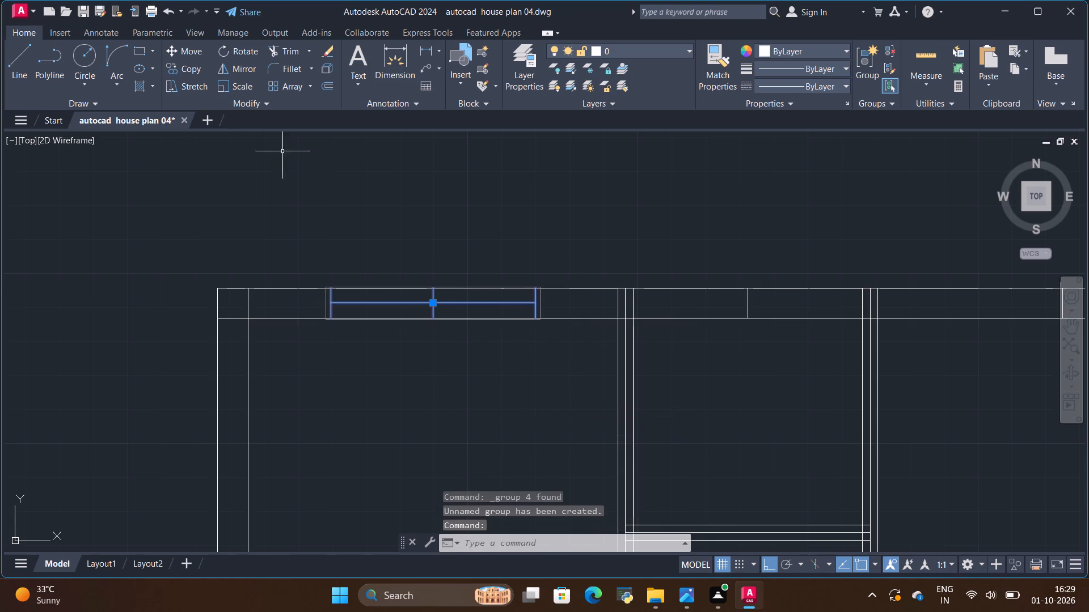
{"action": "left_click", "coordinate": [194, 70]}
{"action": "left_click", "coordinate": [436, 320]}
{"action": "scroll", "coordinate": [374, 336], "scroll_direction": "down", "scroll_amount": 2}
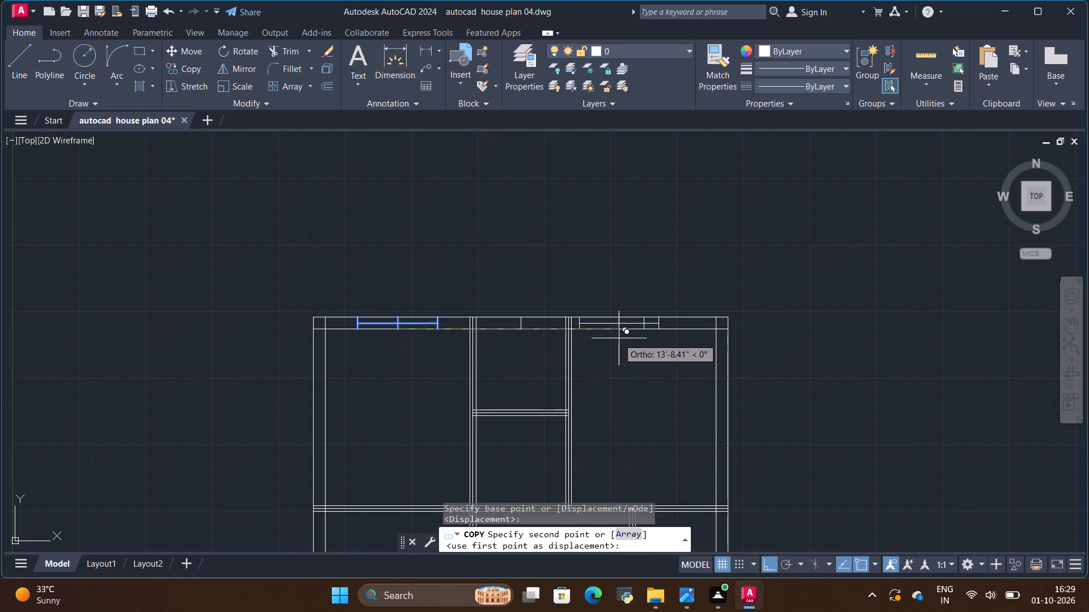
{"action": "scroll", "coordinate": [620, 338], "scroll_direction": "up", "scroll_amount": 2}
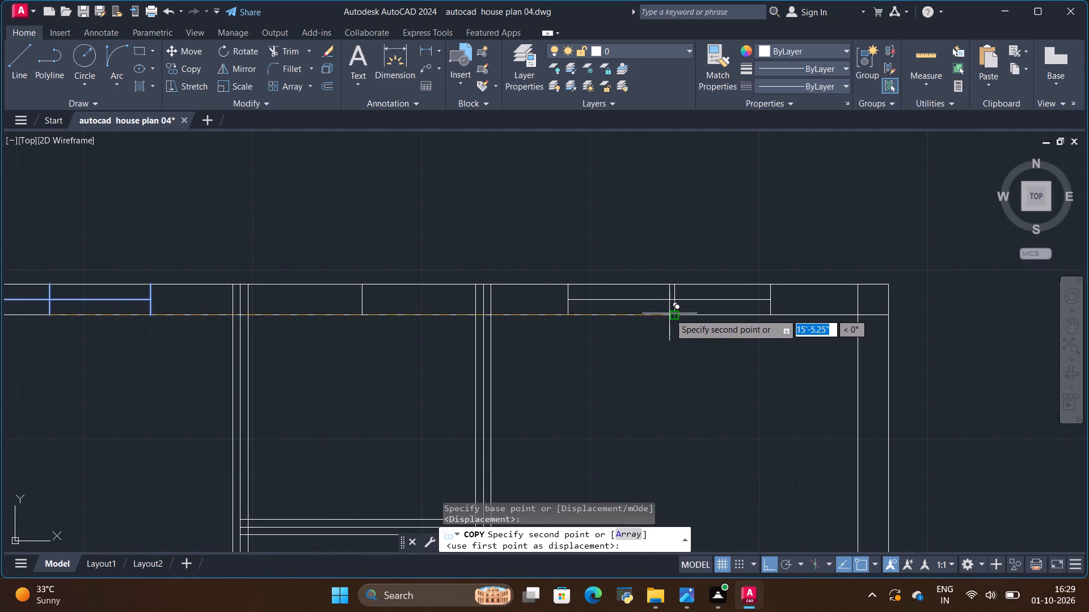
{"action": "left_click", "coordinate": [673, 313]}
{"action": "key", "text": "Escape"}
Copy the upper toilet's midpoint line in the top wall 1' to each side to mark the ventilator opening's edges.
{"action": "scroll", "coordinate": [522, 274], "scroll_direction": "down", "scroll_amount": 2}
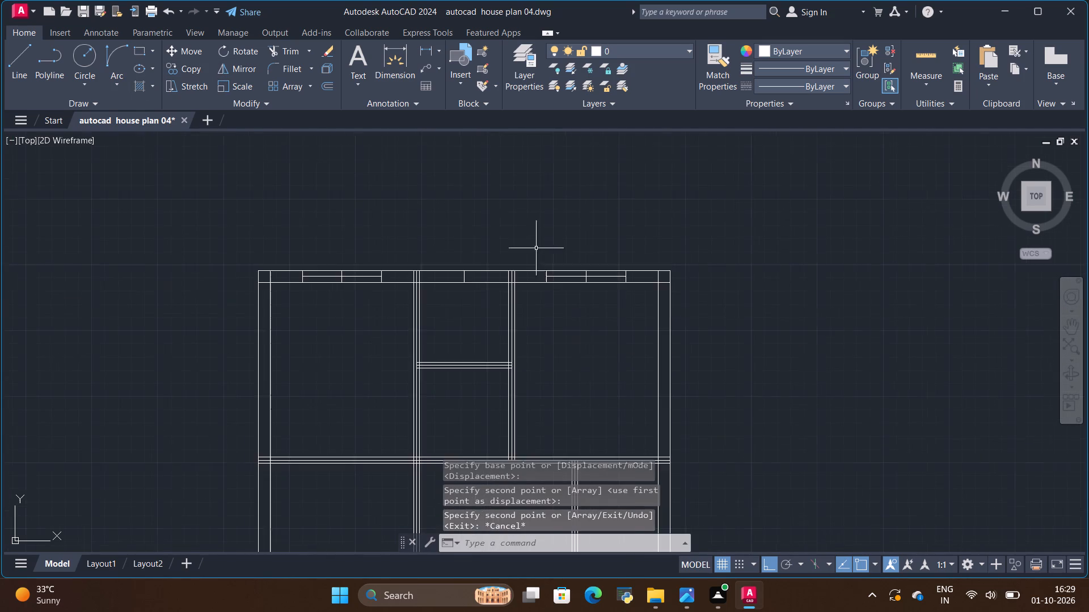
{"action": "scroll", "coordinate": [432, 307], "scroll_direction": "up", "scroll_amount": 3}
{"action": "scroll", "coordinate": [510, 251], "scroll_direction": "down", "scroll_amount": 2}
{"action": "scroll", "coordinate": [513, 203], "scroll_direction": "up", "scroll_amount": 2}
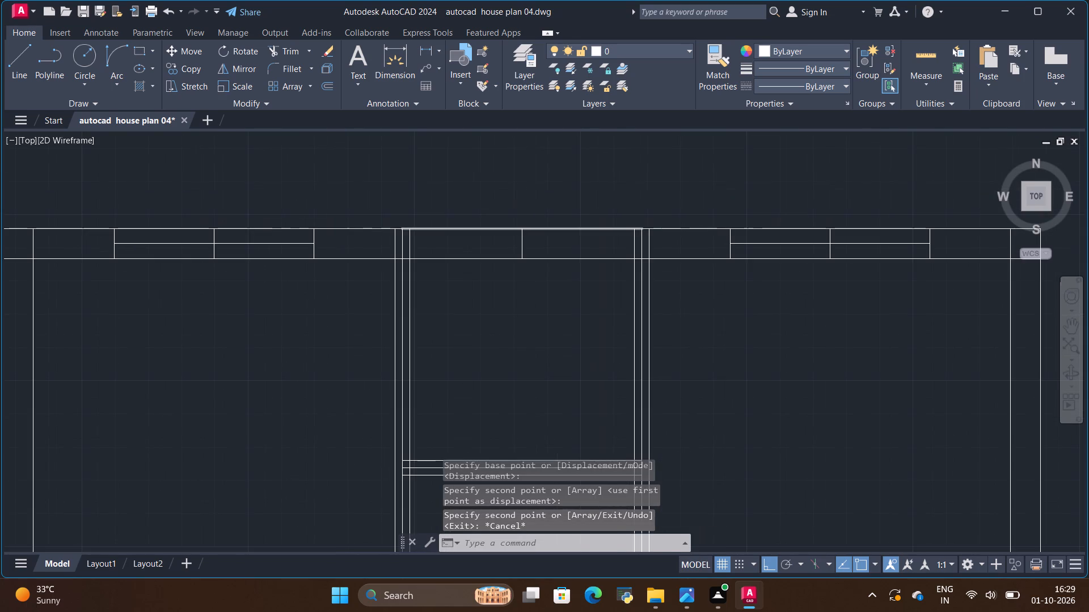
{"action": "left_click", "coordinate": [522, 242]}
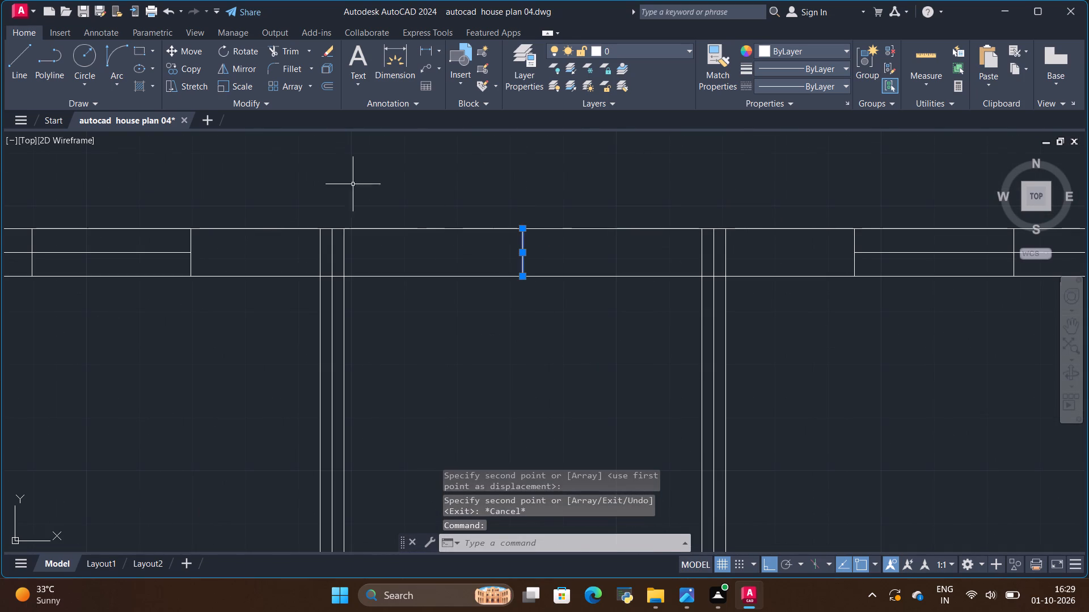
{"action": "left_click", "coordinate": [186, 75]}
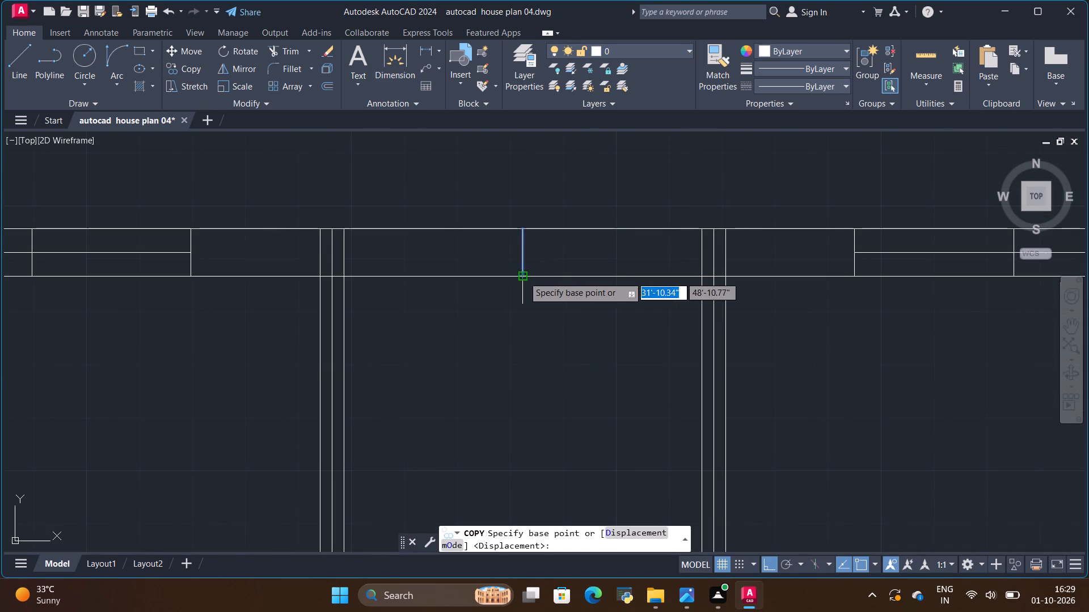
{"action": "left_click", "coordinate": [524, 277]}
{"action": "key", "text": "BackSpace"}
{"action": "key", "text": "BackSpace"}
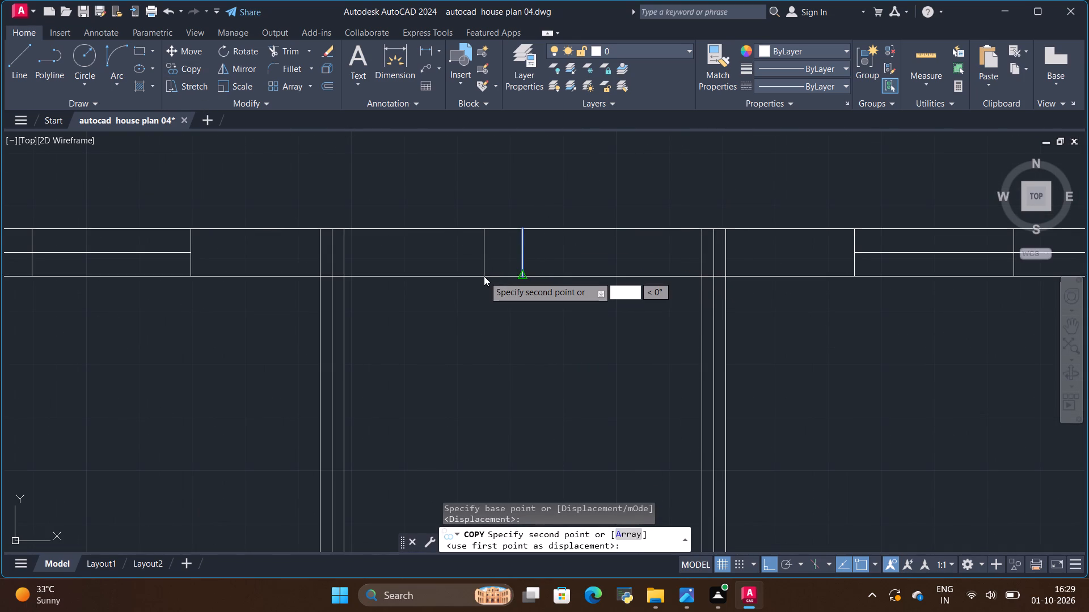
{"action": "type", "text": "1'"}
{"action": "key", "text": "Return"}
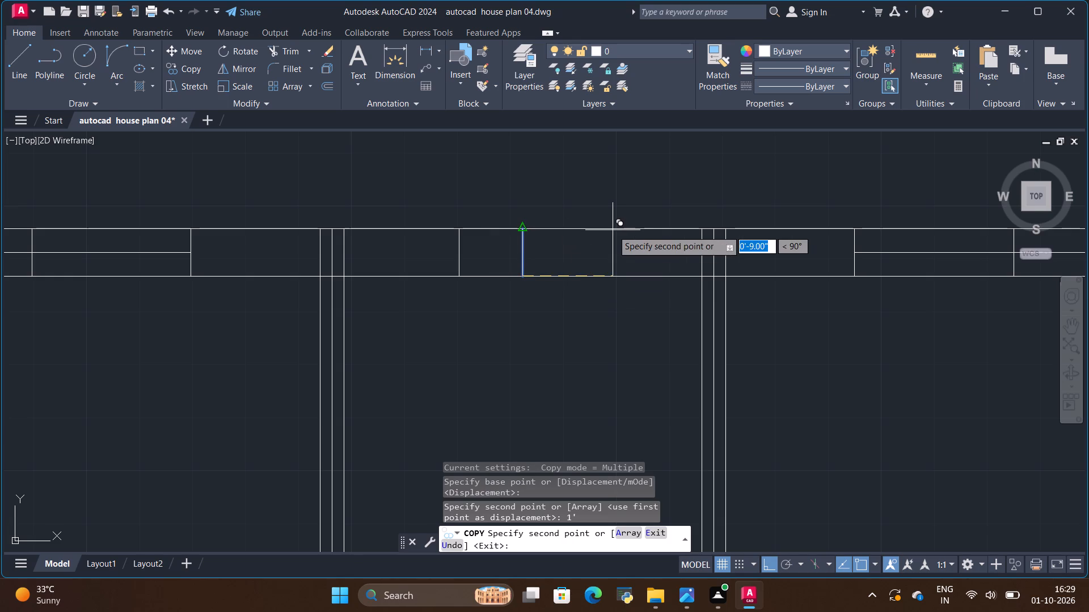
{"action": "key", "text": "BackSpace"}
{"action": "key", "text": "BackSpace"}
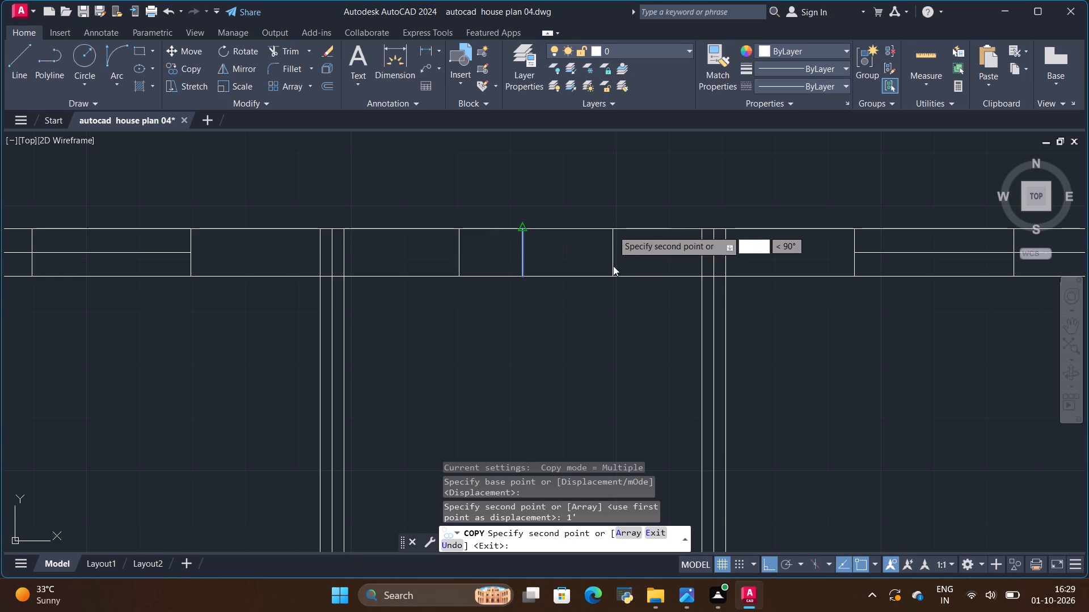
{"action": "scroll", "coordinate": [530, 177], "scroll_direction": "down", "scroll_amount": 2}
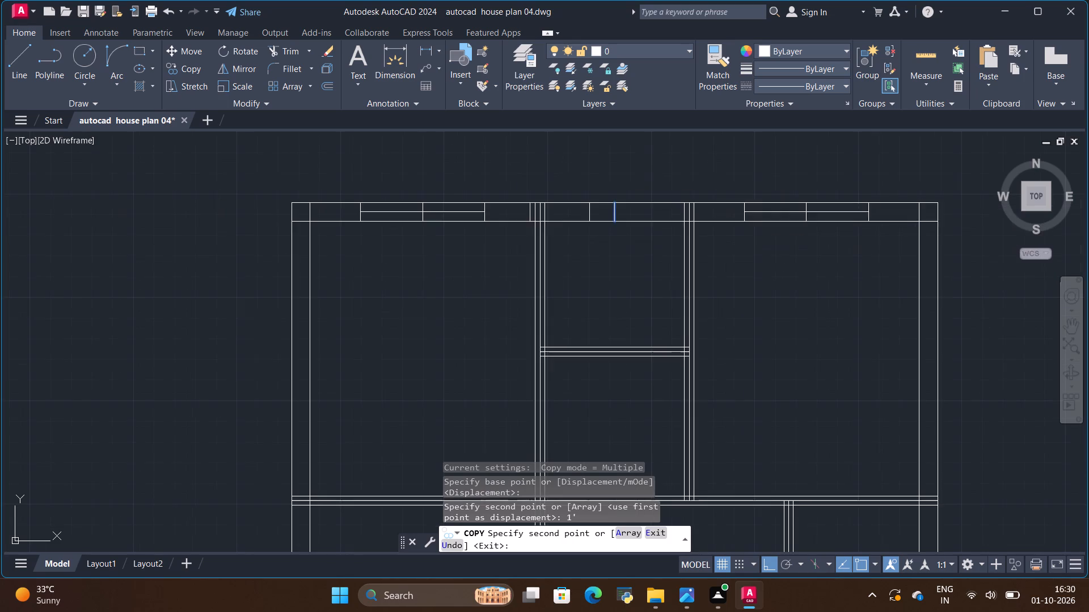
{"action": "scroll", "coordinate": [631, 227], "scroll_direction": "up", "scroll_amount": 2}
{"action": "key", "text": "BackSpace"}
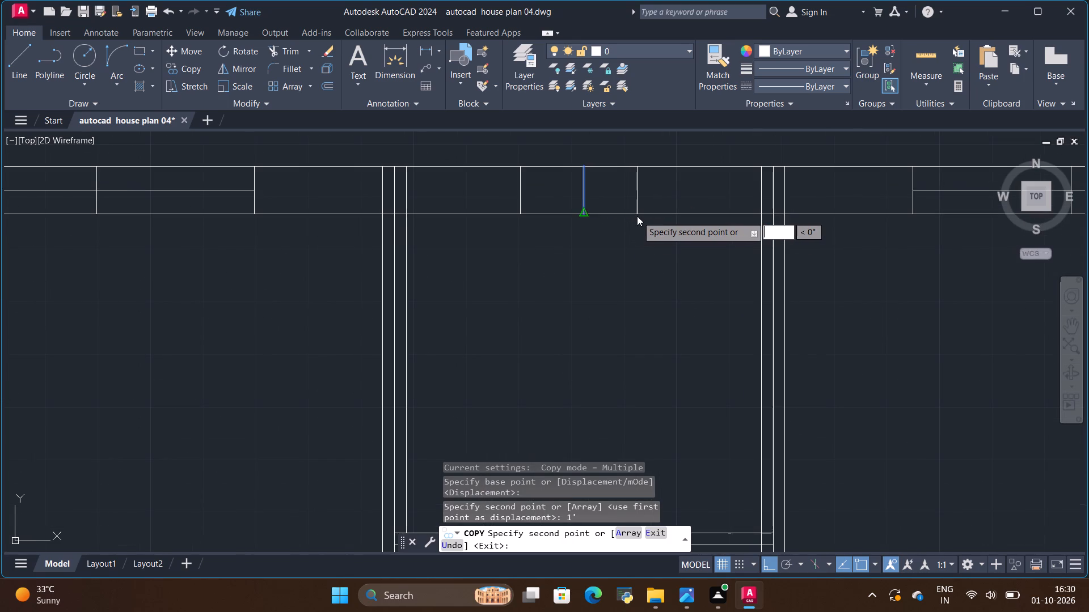
{"action": "key", "text": "BackSpace"}
{"action": "type", "text": "1'"}
{"action": "key", "text": "Return"}
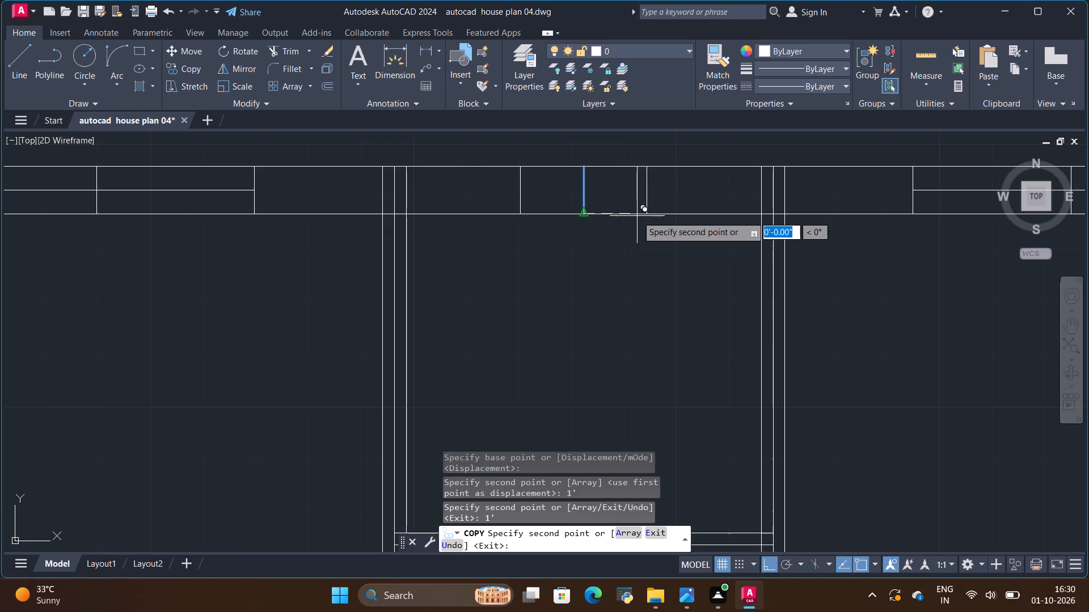
{"action": "key", "text": "Escape"}
Draw a horizontal line at mid-thickness of the top wall between the upper toilet opening's two edge lines.
{"action": "scroll", "coordinate": [591, 156], "scroll_direction": "up", "scroll_amount": 3}
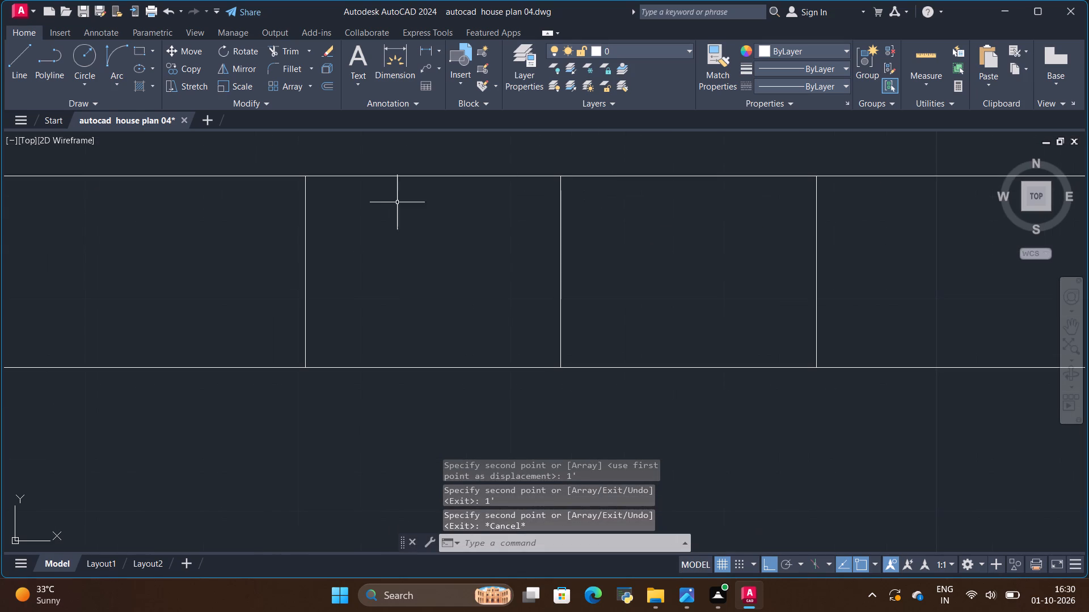
{"action": "left_click", "coordinate": [12, 52]}
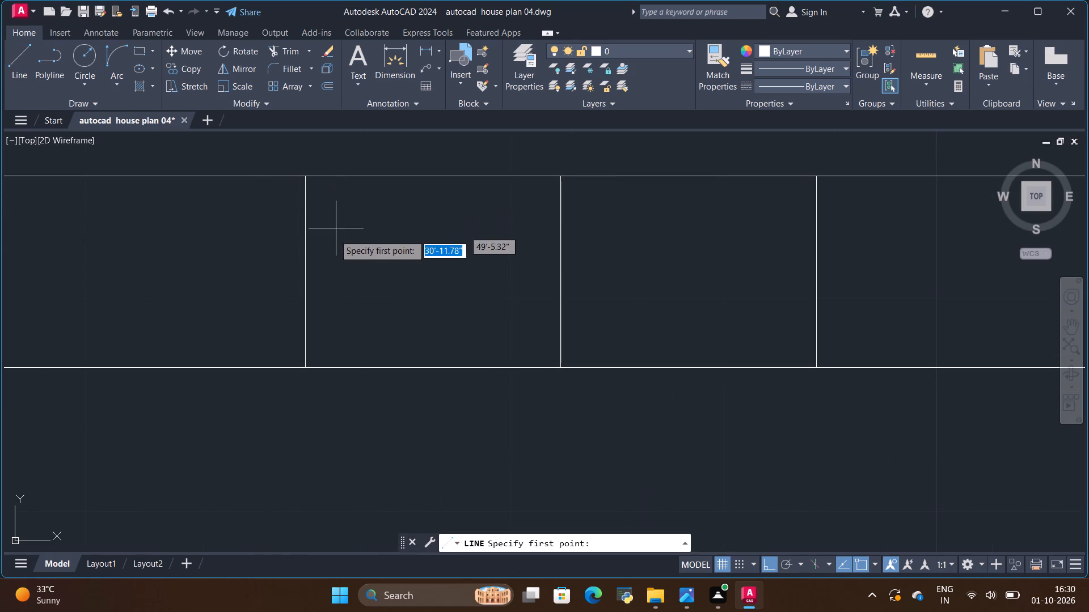
{"action": "left_click", "coordinate": [307, 271]}
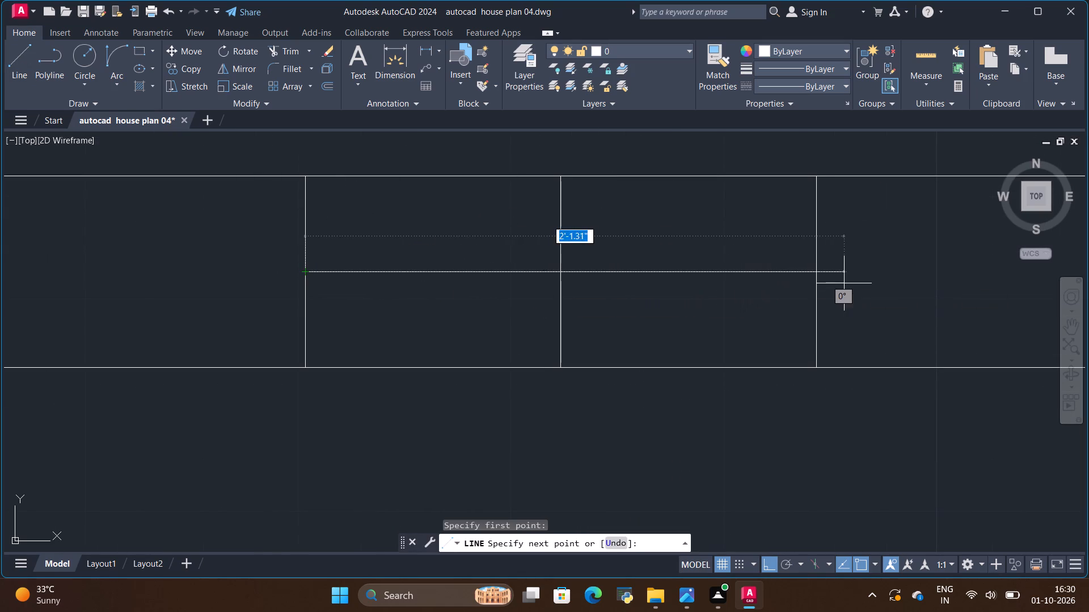
{"action": "left_click", "coordinate": [821, 273]}
{"action": "key", "text": "Escape"}
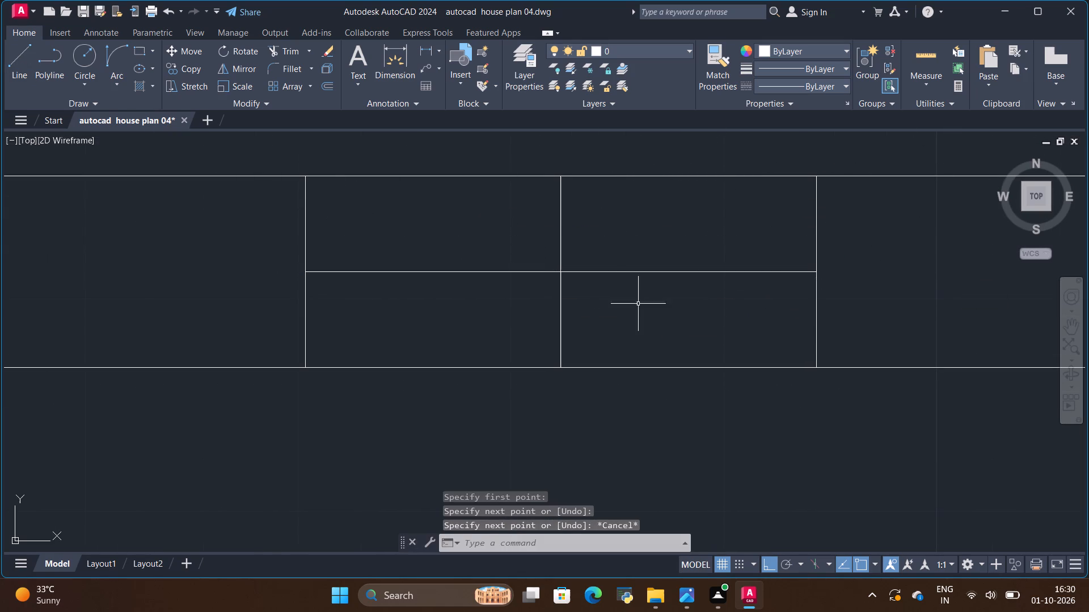
Compare the bedroom and toilet windows in the top wall with the hand-drawn reference plan.
{"action": "scroll", "coordinate": [631, 324], "scroll_direction": "down", "scroll_amount": 2}
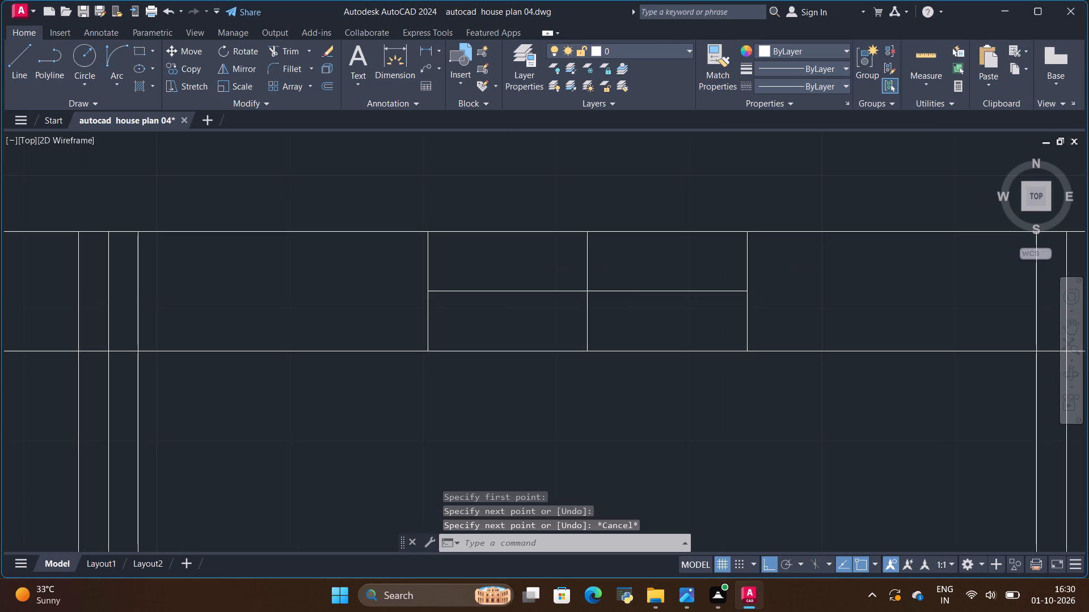
{"action": "scroll", "coordinate": [631, 324], "scroll_direction": "down", "scroll_amount": 3}
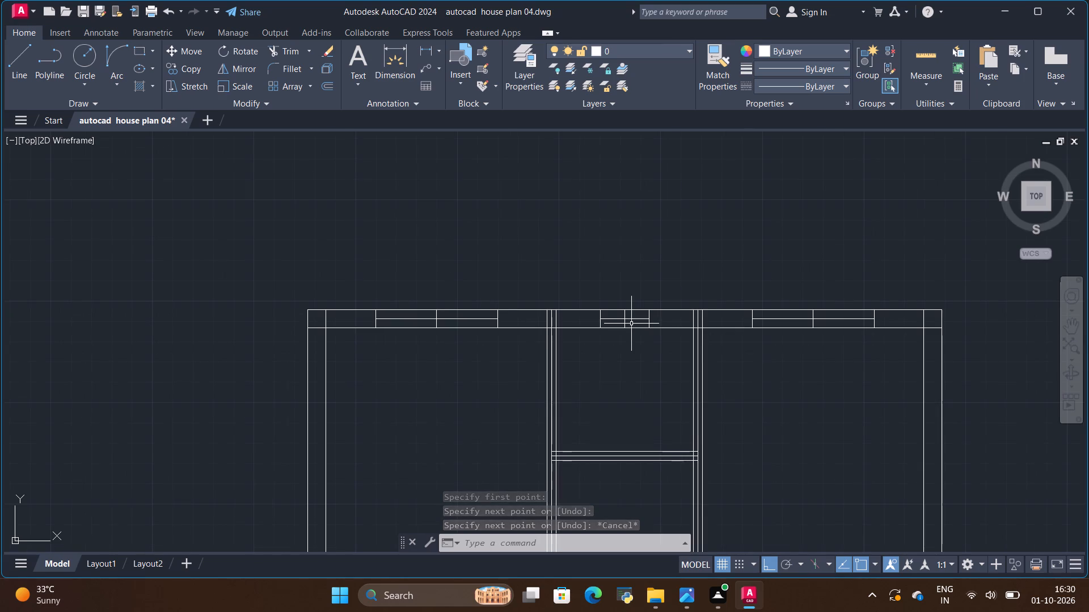
{"action": "scroll", "coordinate": [631, 308], "scroll_direction": "up", "scroll_amount": 1}
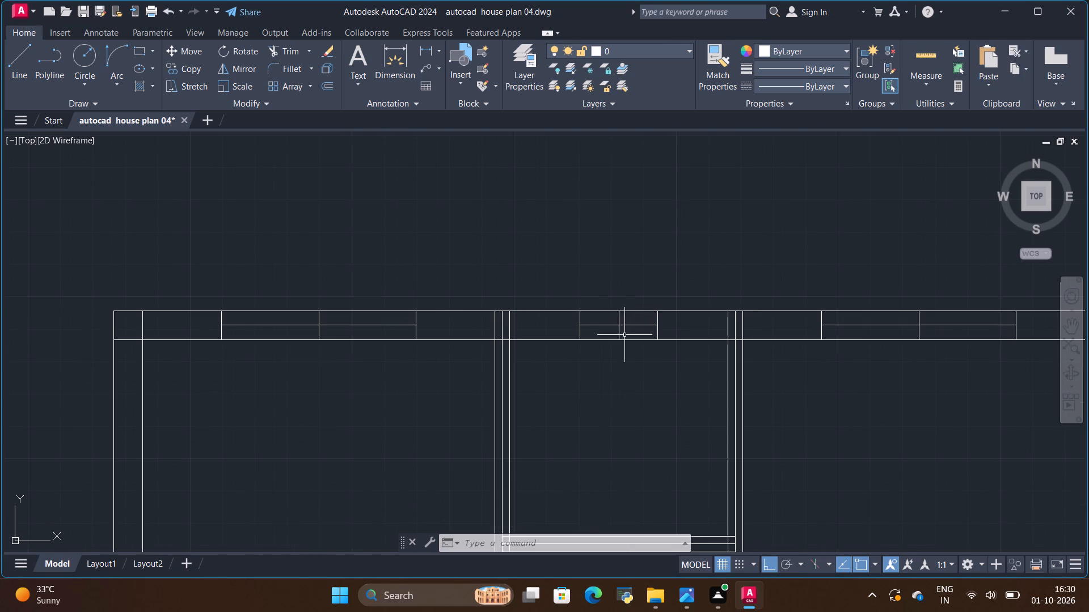
{"action": "scroll", "coordinate": [624, 335], "scroll_direction": "up", "scroll_amount": 2}
{"action": "scroll", "coordinate": [624, 335], "scroll_direction": "down", "scroll_amount": 2}
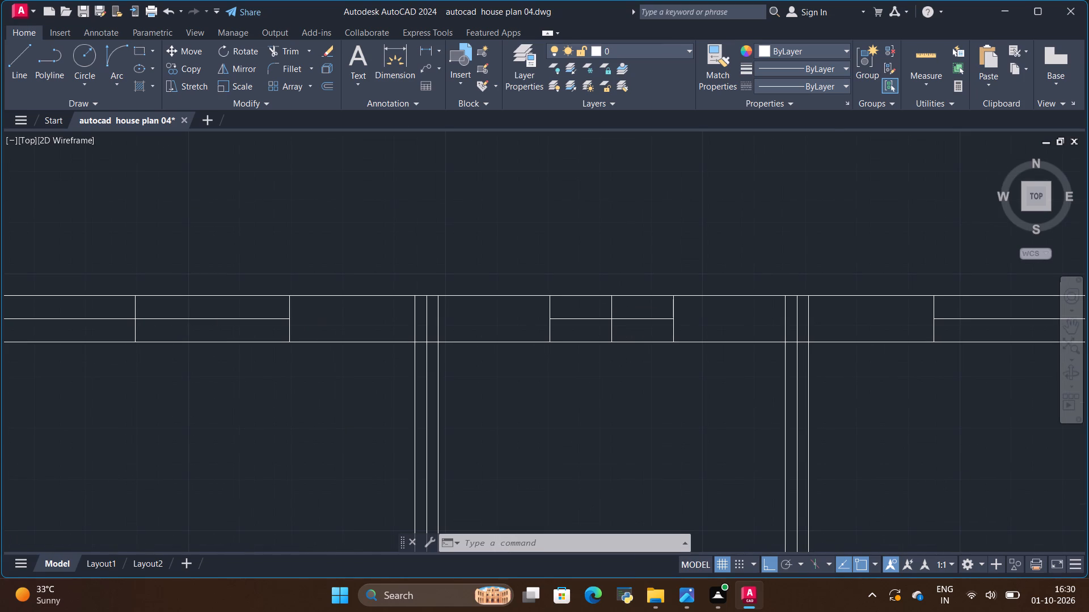
{"action": "key", "text": "alt+Tab"}
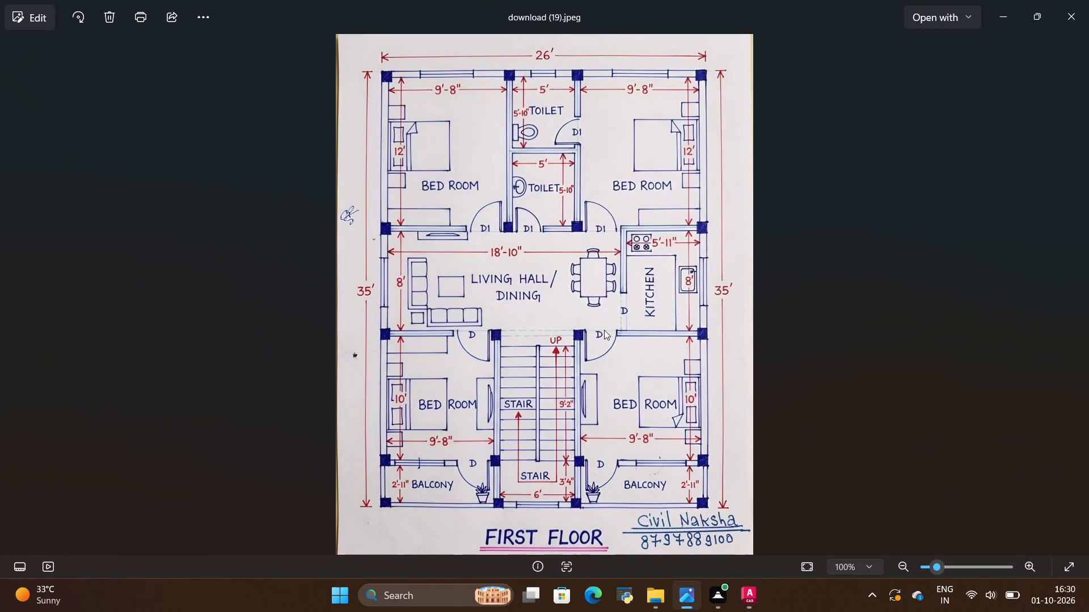
{"action": "key", "text": "alt+Tab"}
Trim away both halves of the vertical midpoint line inside the upper left bedroom's window in the top wall.
{"action": "scroll", "coordinate": [318, 316], "scroll_direction": "up", "scroll_amount": 2}
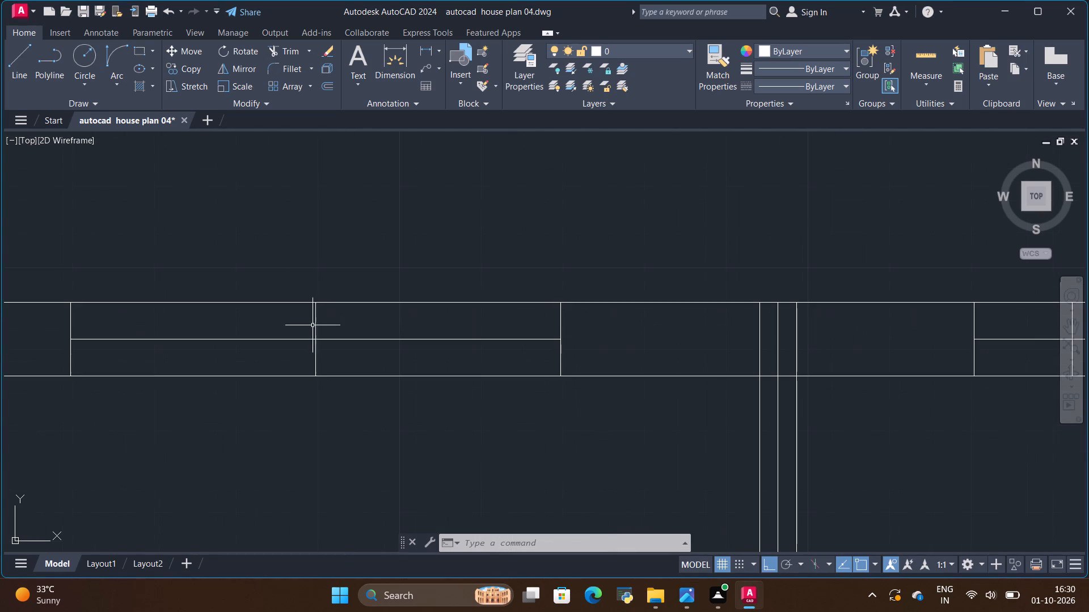
{"action": "left_click", "coordinate": [285, 50]}
{"action": "scroll", "coordinate": [283, 330], "scroll_direction": "up", "scroll_amount": 2}
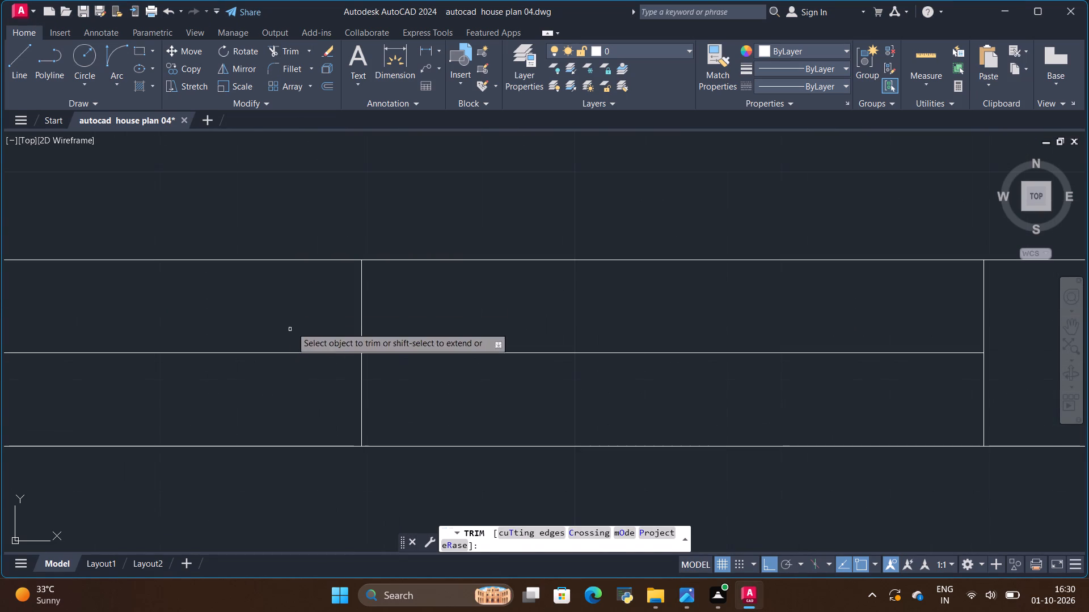
{"action": "left_click_drag", "start_coordinate": [305, 313], "coordinate": [394, 317]}
{"action": "left_click_drag", "start_coordinate": [378, 409], "coordinate": [334, 405]}
{"action": "scroll", "coordinate": [318, 388], "scroll_direction": "down", "scroll_amount": 3}
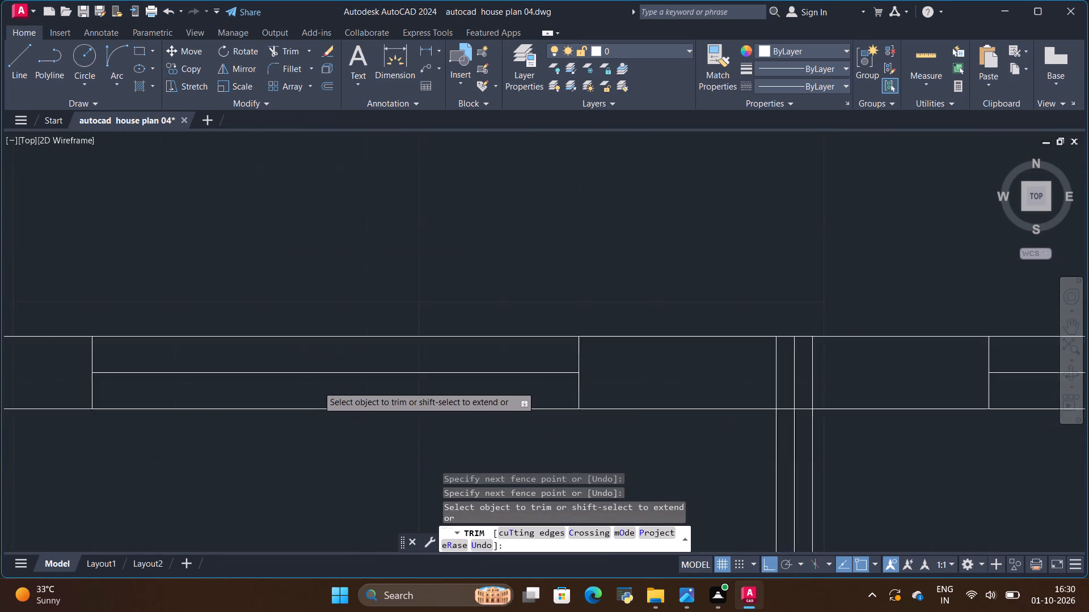
Trim away both halves of the vertical midpoint line inside the upper toilet's ventilator in the top wall.
{"action": "scroll", "coordinate": [787, 375], "scroll_direction": "up", "scroll_amount": 1}
{"action": "left_click_drag", "start_coordinate": [811, 359], "coordinate": [803, 359]}
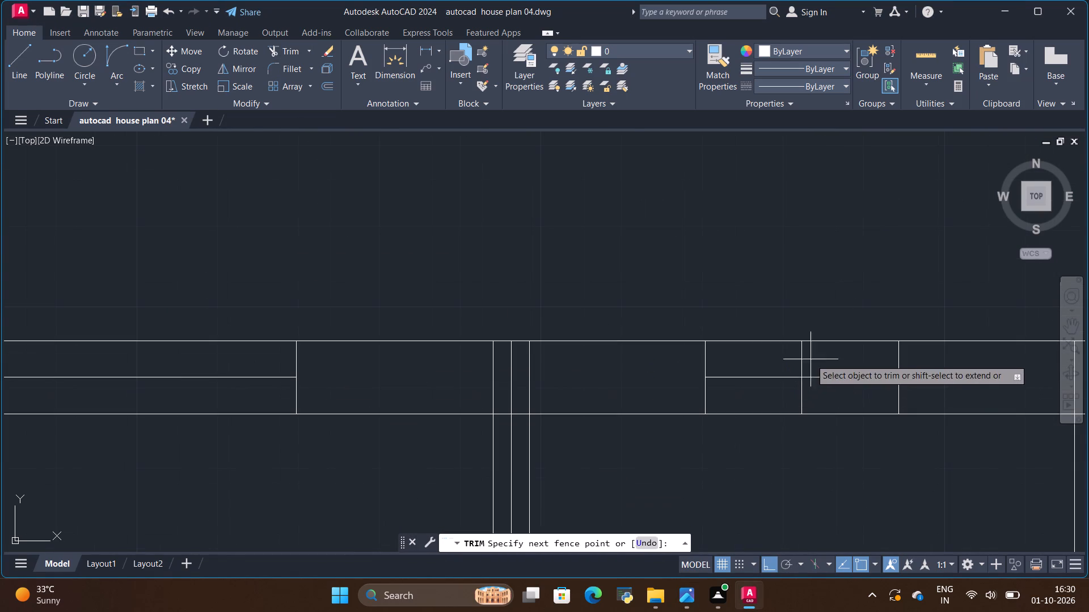
{"action": "left_click_drag", "start_coordinate": [803, 359], "coordinate": [791, 362]}
{"action": "scroll", "coordinate": [812, 409], "scroll_direction": "up", "scroll_amount": 3}
{"action": "left_click_drag", "start_coordinate": [805, 377], "coordinate": [599, 386]}
{"action": "scroll", "coordinate": [585, 385], "scroll_direction": "down", "scroll_amount": 4}
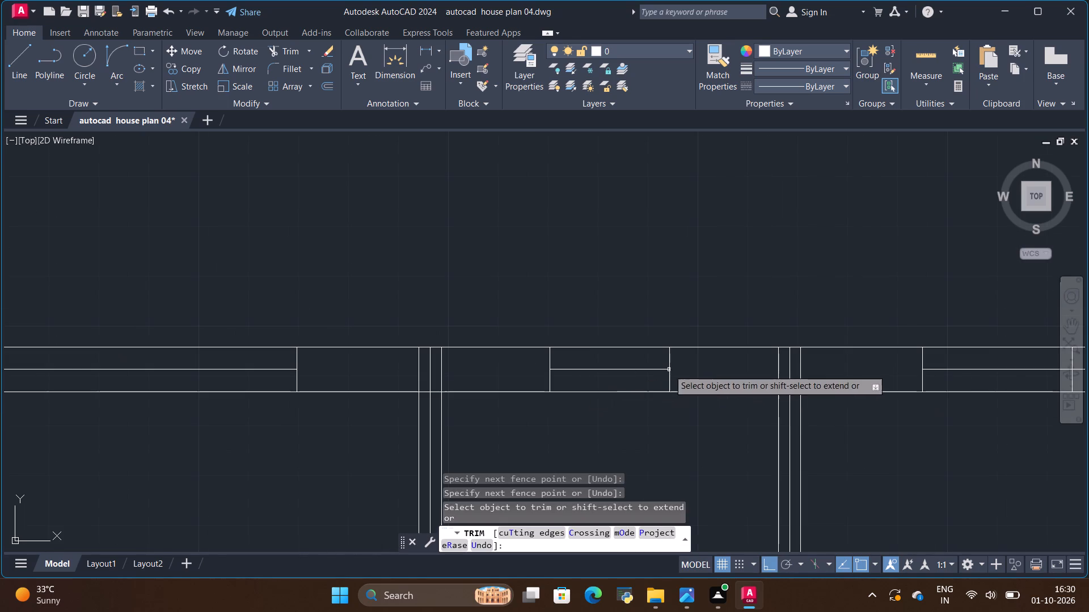
Trim away both halves of the vertical midpoint line inside the upper right bedroom's window and finish trimming.
{"action": "scroll", "coordinate": [683, 361], "scroll_direction": "down", "scroll_amount": 1}
{"action": "scroll", "coordinate": [967, 369], "scroll_direction": "up", "scroll_amount": 2}
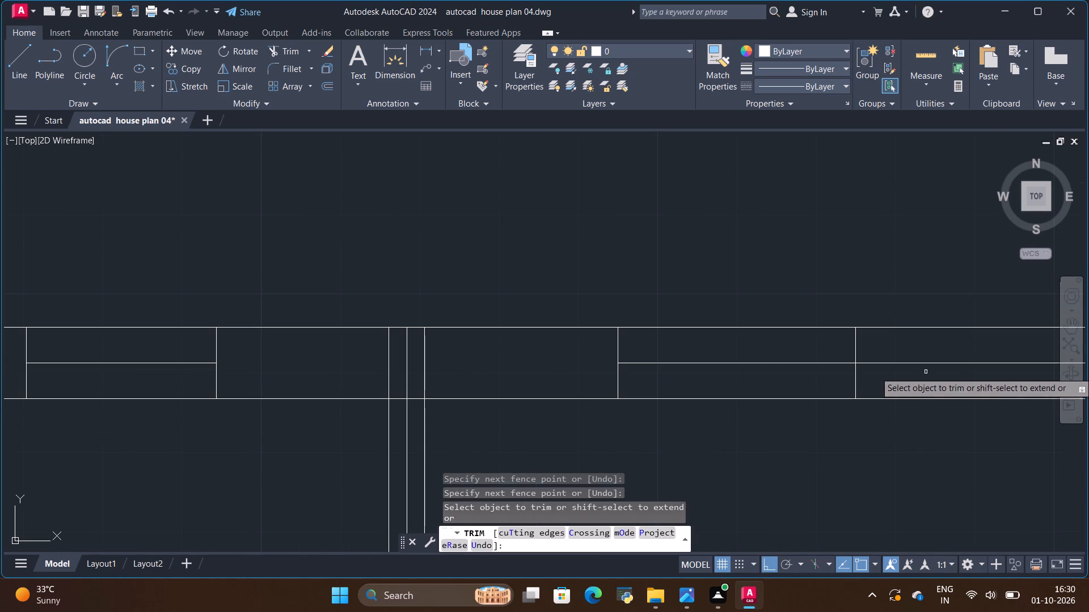
{"action": "left_click_drag", "start_coordinate": [894, 379], "coordinate": [813, 390]}
{"action": "scroll", "coordinate": [855, 349], "scroll_direction": "up", "scroll_amount": 1}
{"action": "left_click_drag", "start_coordinate": [873, 345], "coordinate": [815, 350]}
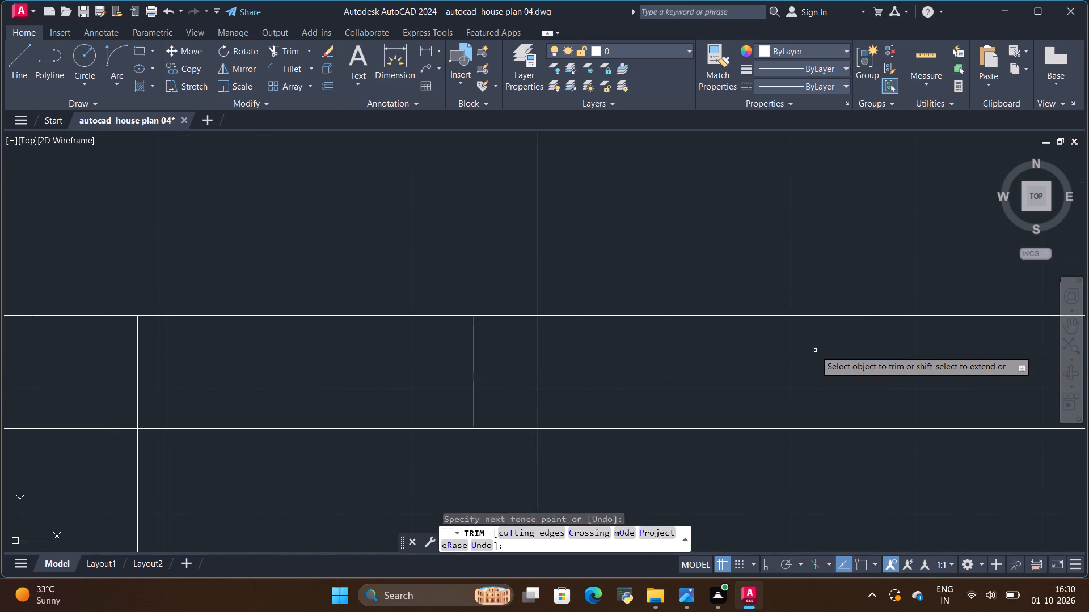
{"action": "scroll", "coordinate": [815, 350], "scroll_direction": "down", "scroll_amount": 4}
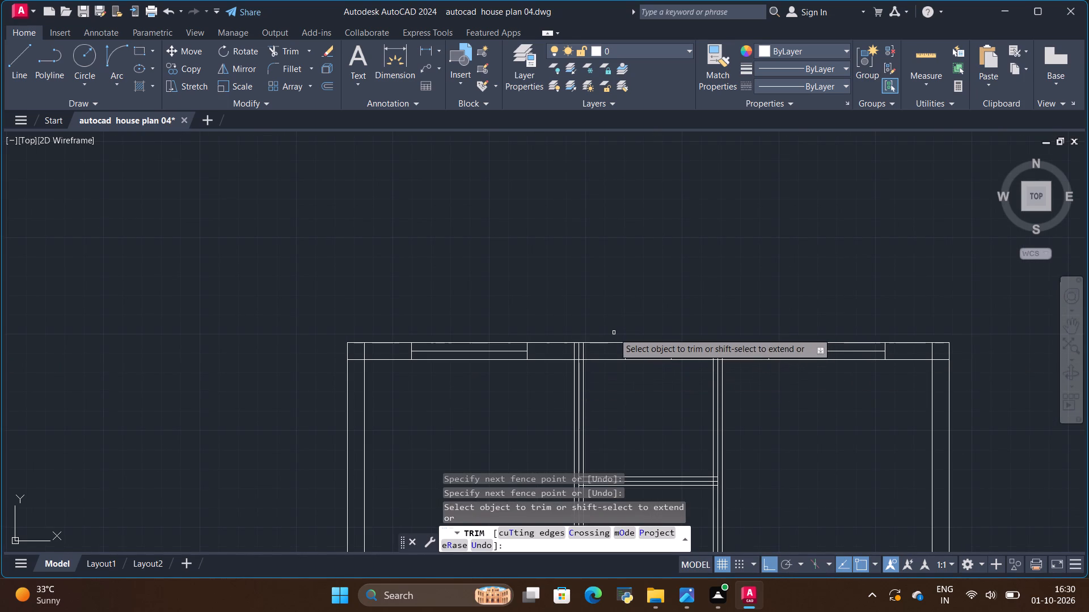
{"action": "key", "text": "space"}
Group the two edge lines and the horizontal centre line of the upper toilet's ventilator.
{"action": "scroll", "coordinate": [611, 343], "scroll_direction": "up", "scroll_amount": 1}
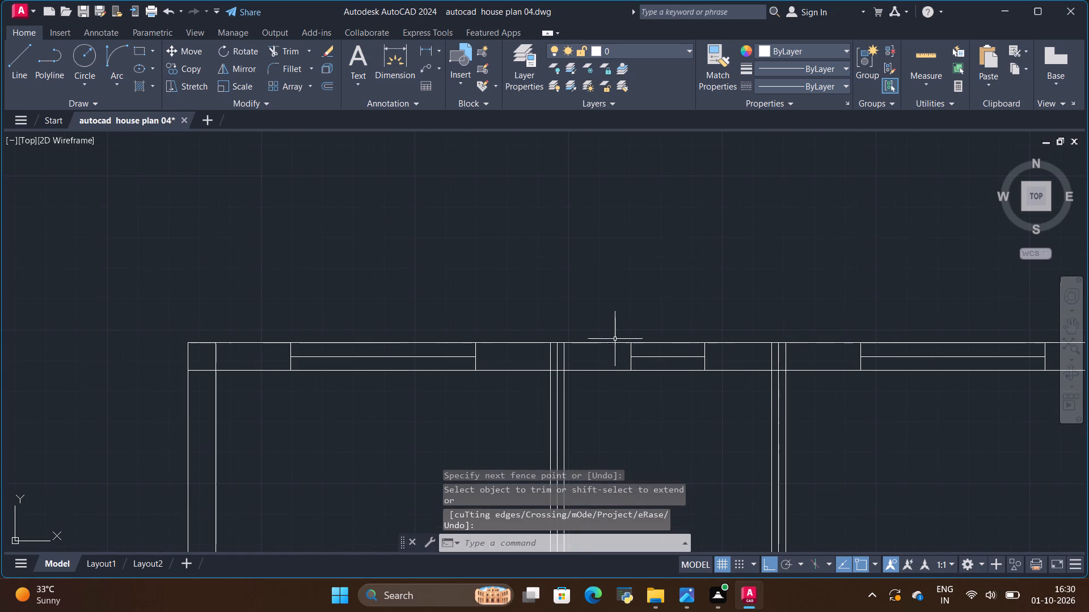
{"action": "left_click_drag", "start_coordinate": [615, 331], "coordinate": [618, 337]}
{"action": "left_click", "coordinate": [715, 378]}
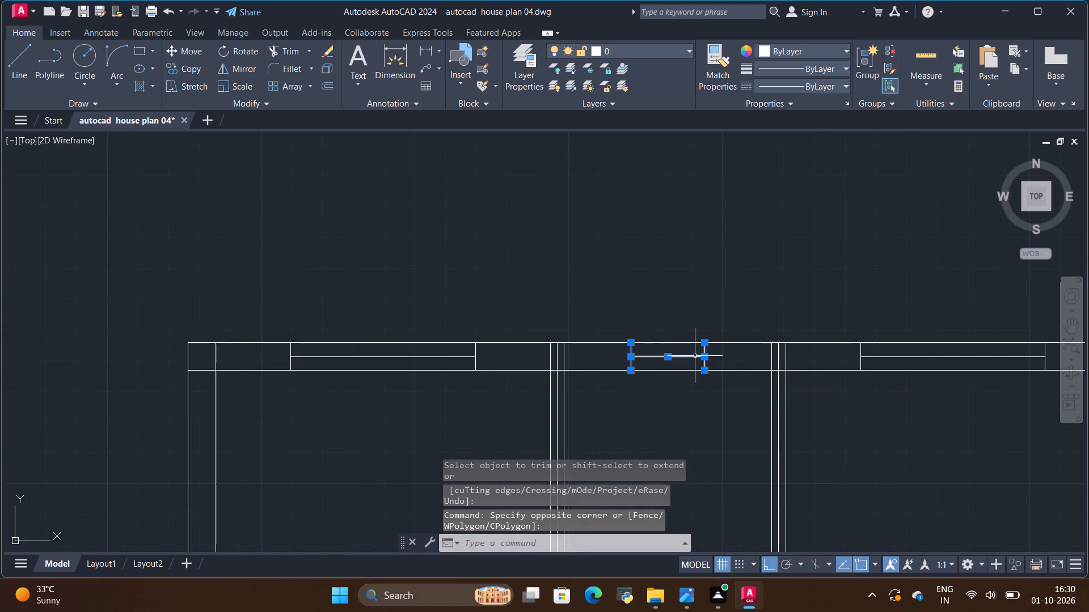
{"action": "right_click", "coordinate": [695, 356]}
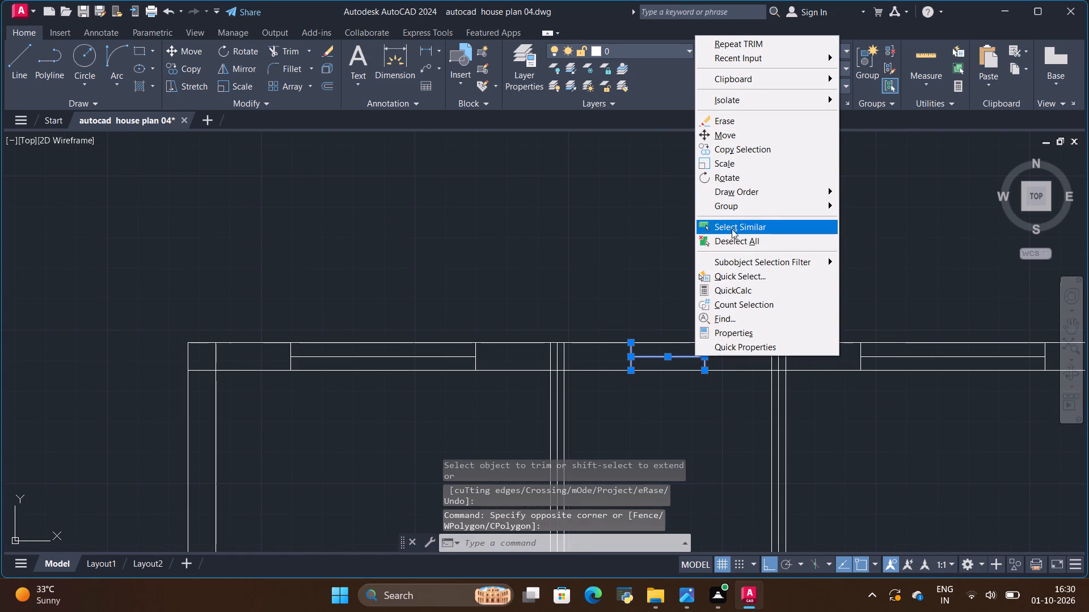
{"action": "left_click", "coordinate": [741, 200]}
{"action": "left_click", "coordinate": [870, 205]}
Copy the upper left bedroom's grouped window horizontally from its bottom left corner to the empty space left of the plan.
{"action": "scroll", "coordinate": [738, 273], "scroll_direction": "down", "scroll_amount": 4}
{"action": "scroll", "coordinate": [751, 286], "scroll_direction": "up", "scroll_amount": 1}
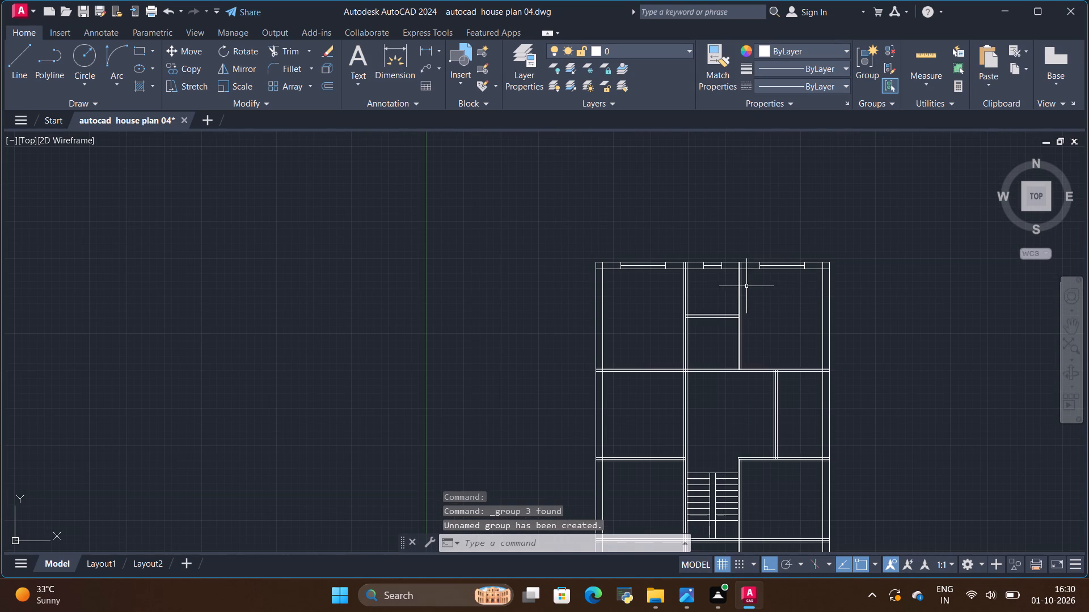
{"action": "scroll", "coordinate": [674, 276], "scroll_direction": "up", "scroll_amount": 2}
{"action": "scroll", "coordinate": [562, 254], "scroll_direction": "up", "scroll_amount": 1}
{"action": "left_click", "coordinate": [555, 244]}
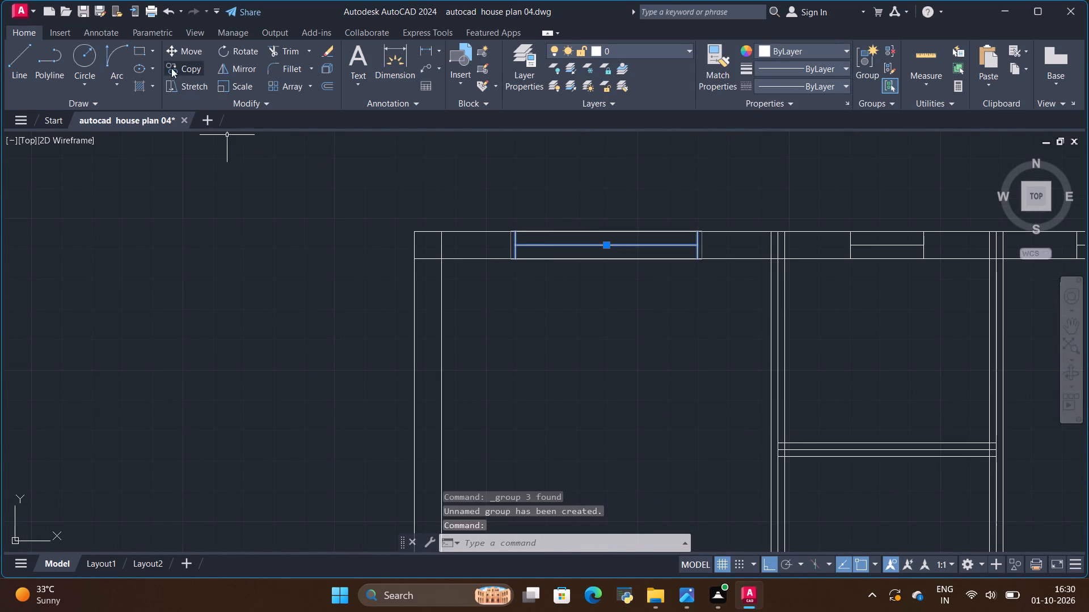
{"action": "left_click", "coordinate": [195, 67]}
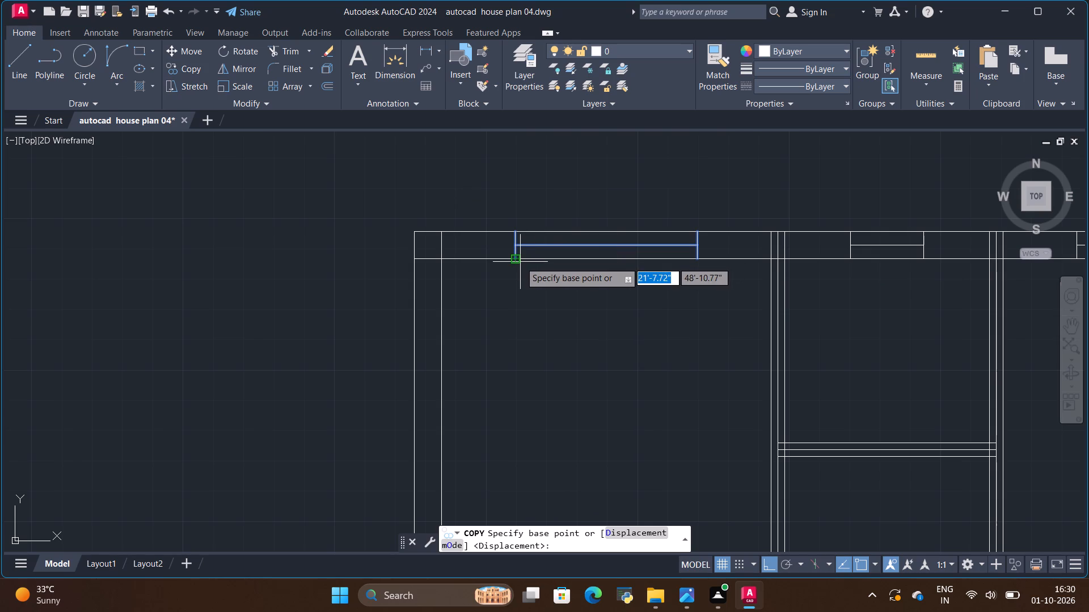
{"action": "left_click", "coordinate": [519, 262]}
{"action": "left_click", "coordinate": [189, 254]}
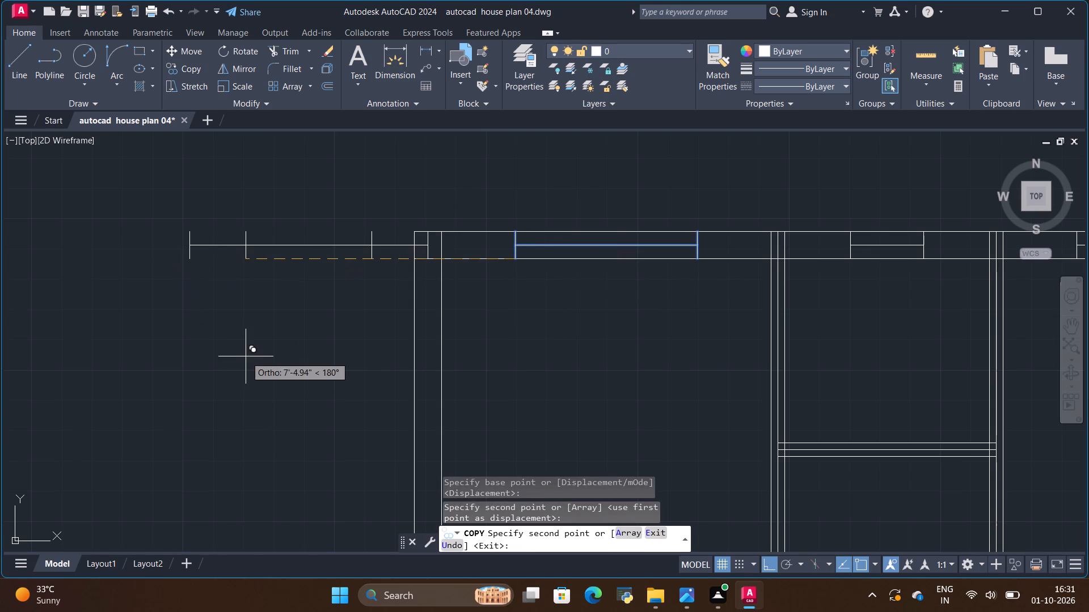
{"action": "key", "text": "Escape"}
After checking the reference plan, rotate the window copy outside the plan by 270° about the right end of its centre line.
{"action": "scroll", "coordinate": [231, 340], "scroll_direction": "down", "scroll_amount": 2}
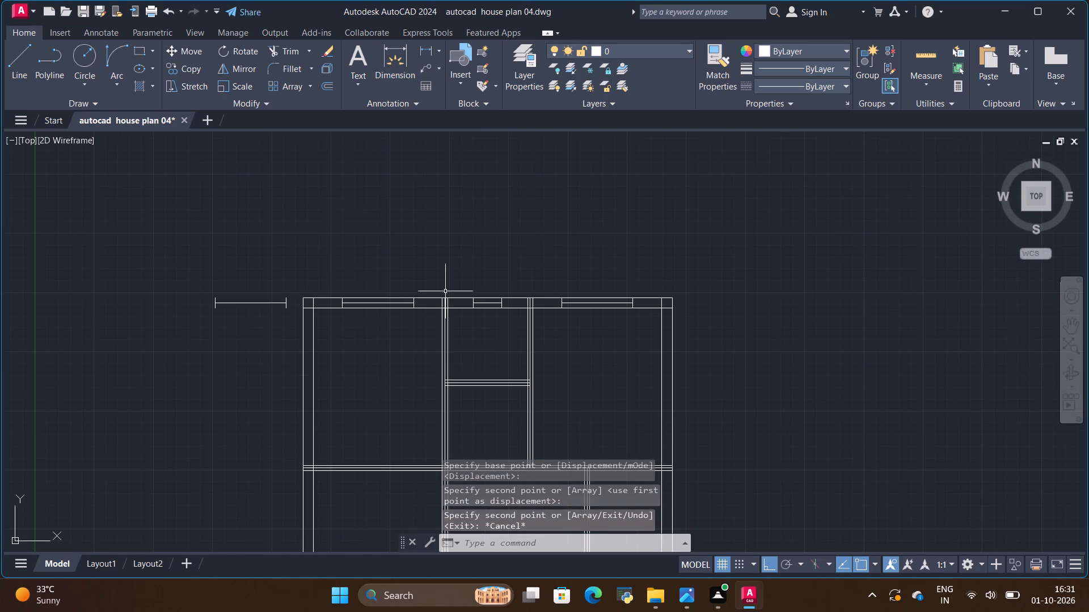
{"action": "scroll", "coordinate": [448, 290], "scroll_direction": "down", "scroll_amount": 2}
{"action": "key", "text": "alt+Tab"}
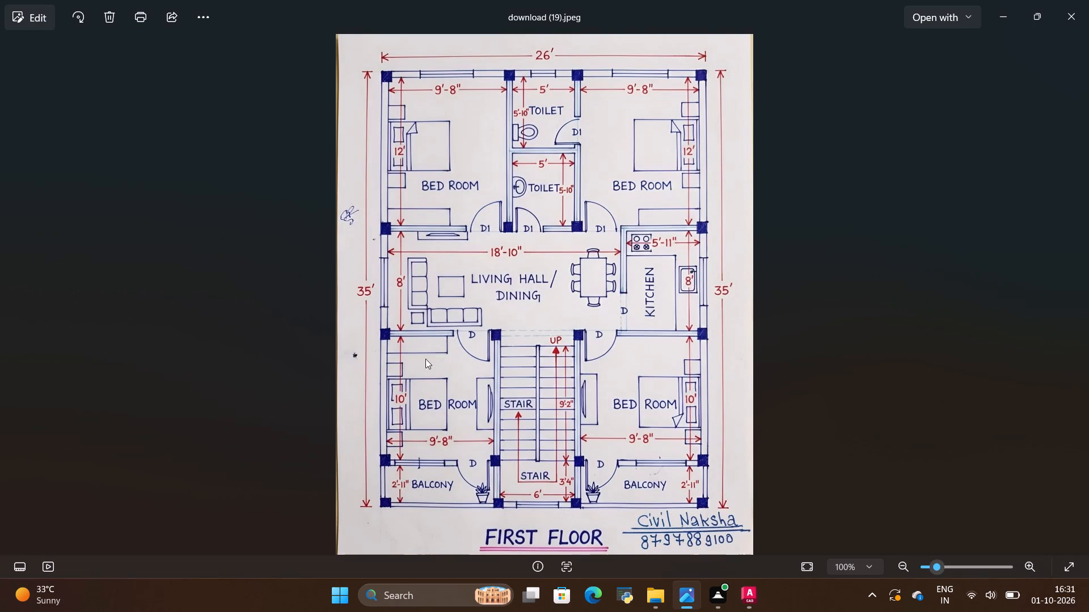
{"action": "key", "text": "alt+Tab"}
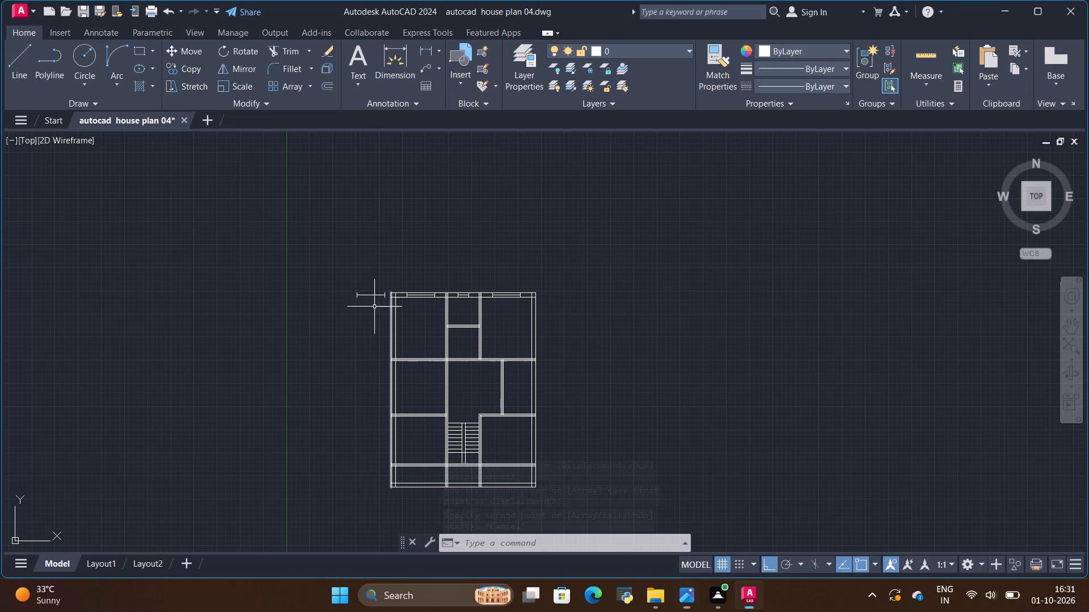
{"action": "key", "text": "alt+Tab"}
{"action": "key", "text": "alt+Tab"}
{"action": "scroll", "coordinate": [379, 297], "scroll_direction": "up", "scroll_amount": 2}
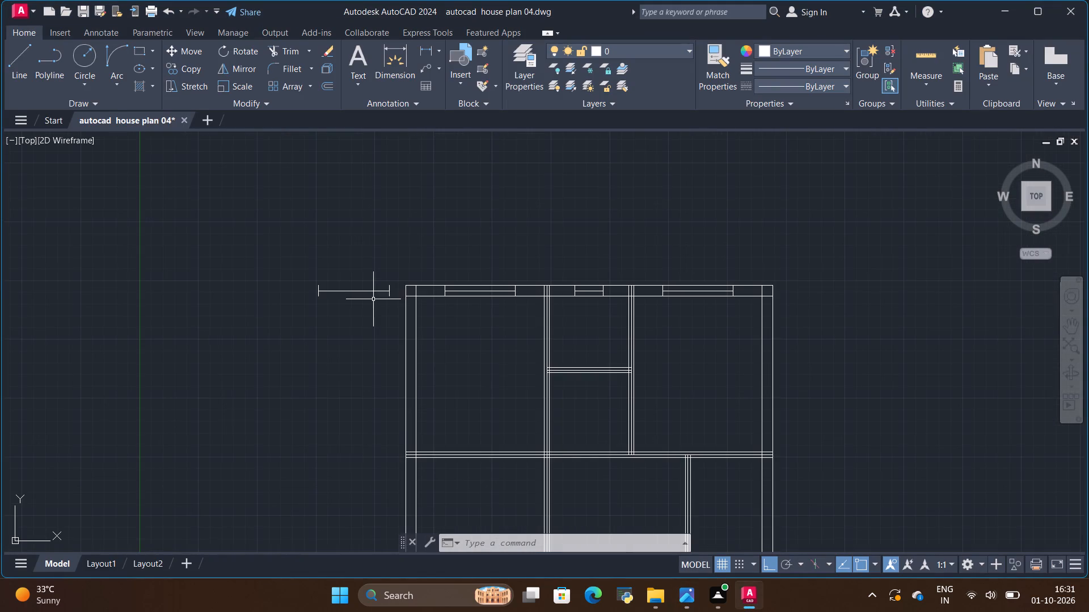
{"action": "left_click", "coordinate": [373, 291]}
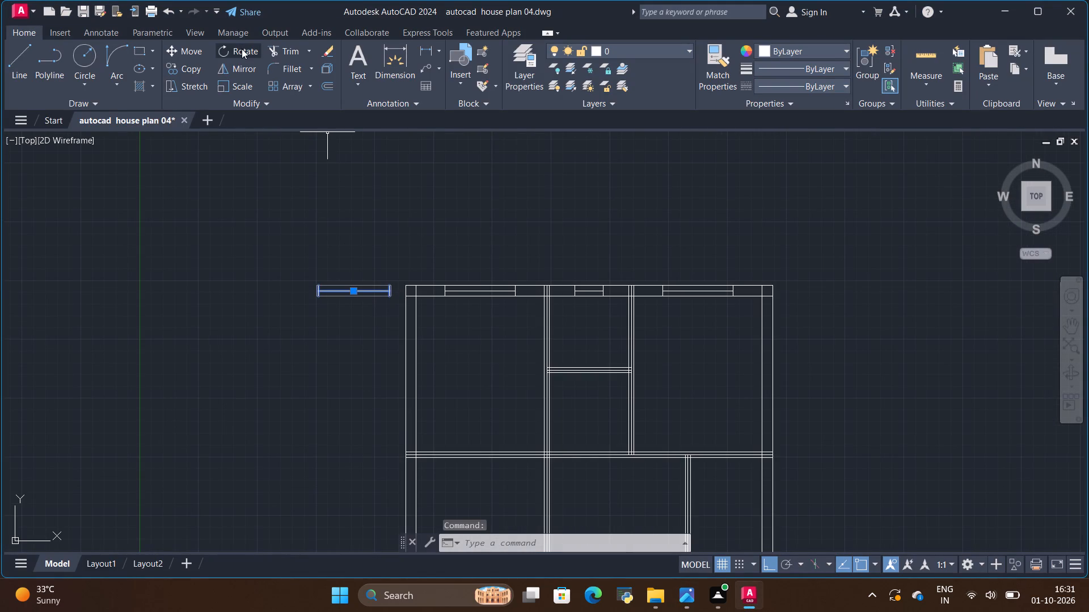
{"action": "left_click", "coordinate": [238, 48]}
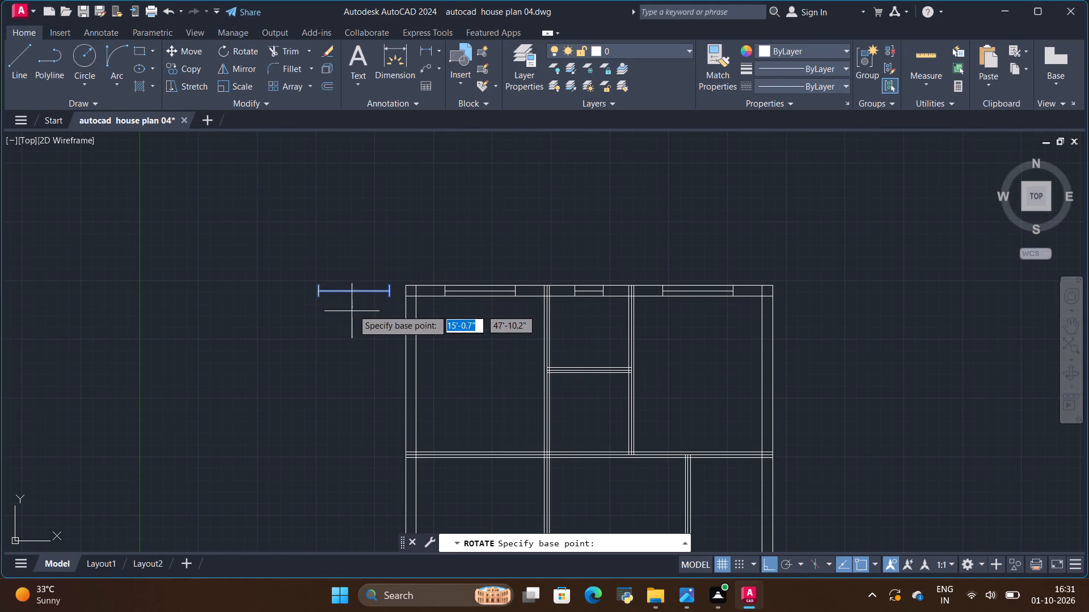
{"action": "left_click", "coordinate": [386, 294]}
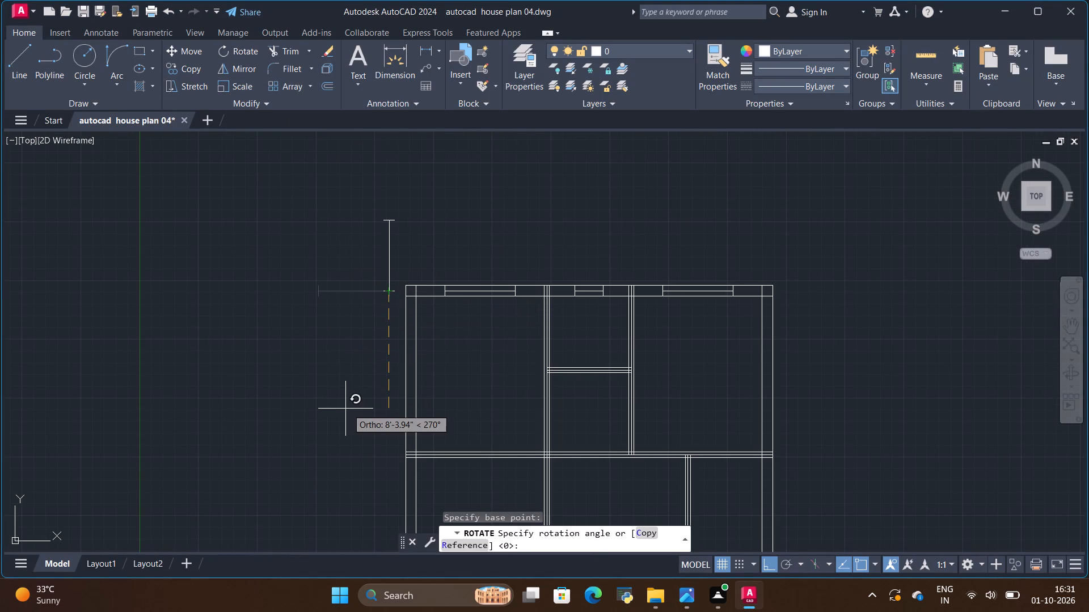
{"action": "left_click", "coordinate": [356, 410]}
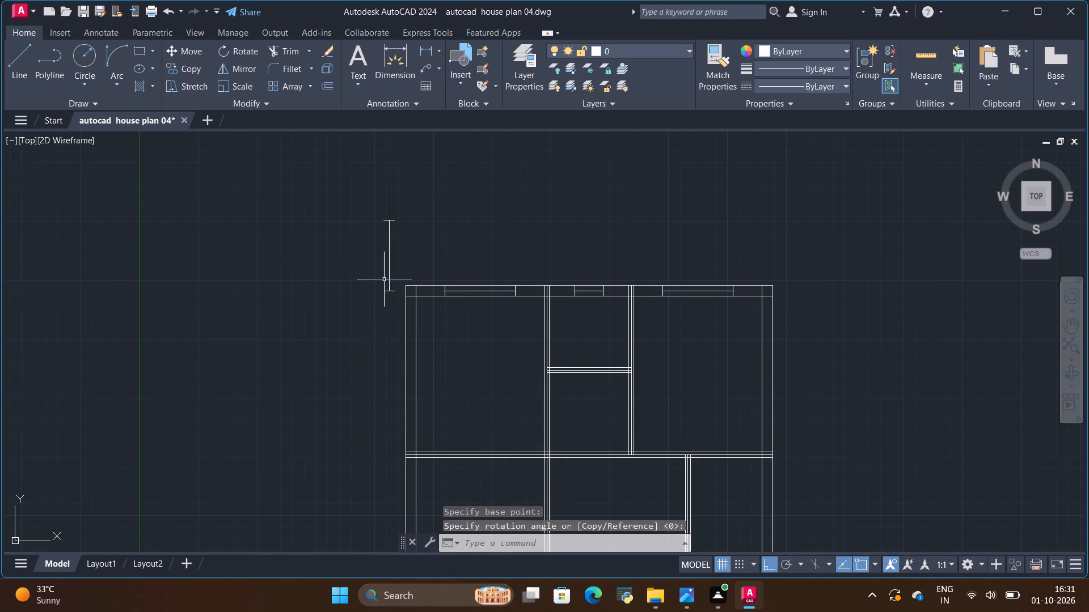
Copy the vertical window about 18' straight down, from its lower left corner to beside the living hall's left outer wall.
{"action": "left_click", "coordinate": [387, 274]}
{"action": "left_click", "coordinate": [184, 69]}
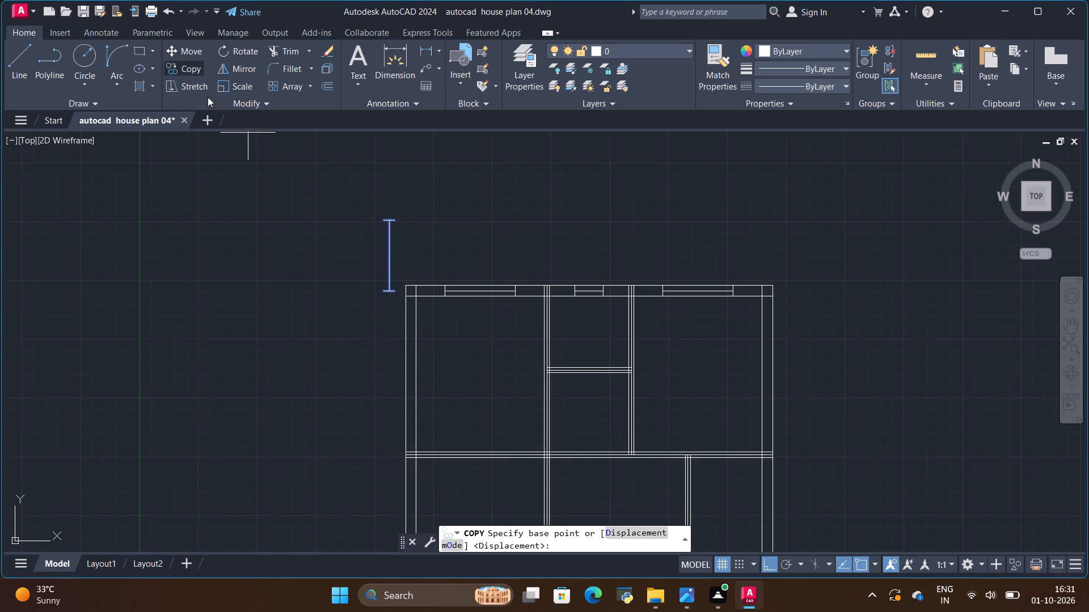
{"action": "scroll", "coordinate": [309, 244], "scroll_direction": "up", "scroll_amount": 2}
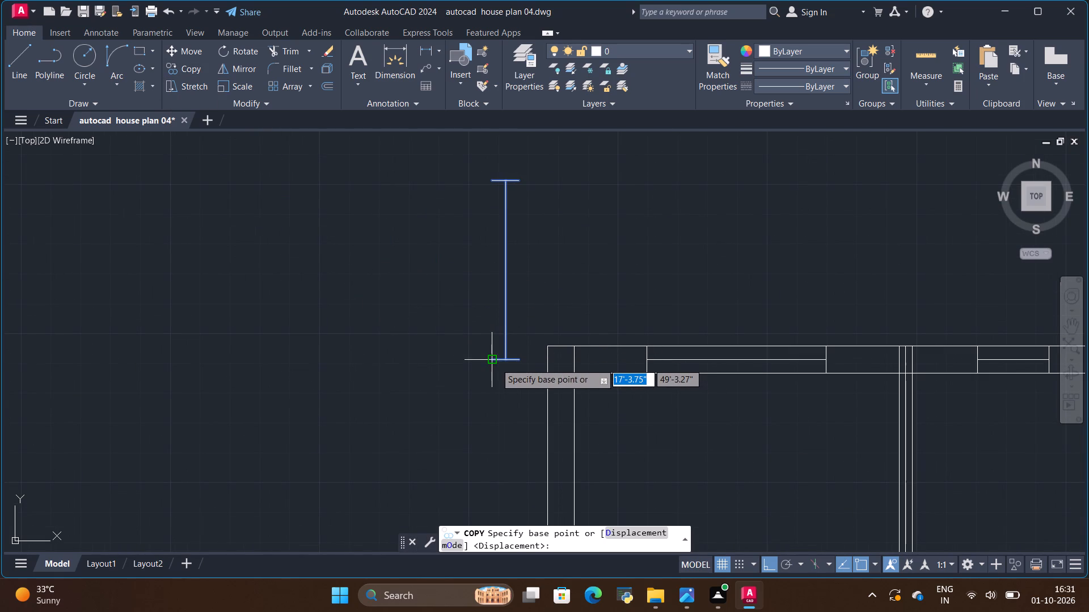
{"action": "left_click", "coordinate": [496, 363]}
{"action": "scroll", "coordinate": [484, 290], "scroll_direction": "down", "scroll_amount": 3}
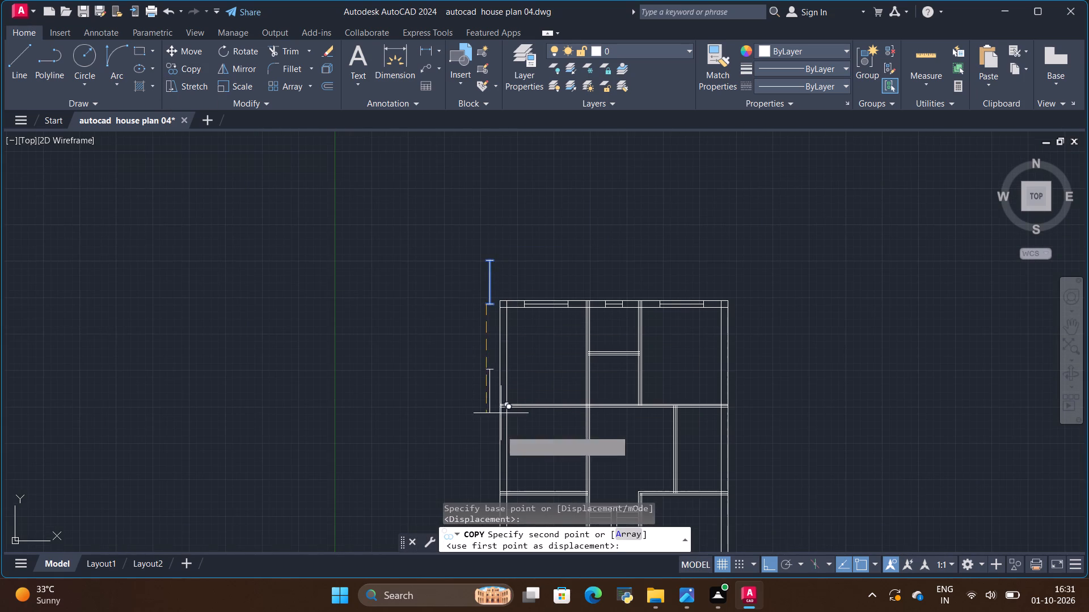
{"action": "scroll", "coordinate": [517, 481], "scroll_direction": "up", "scroll_amount": 2}
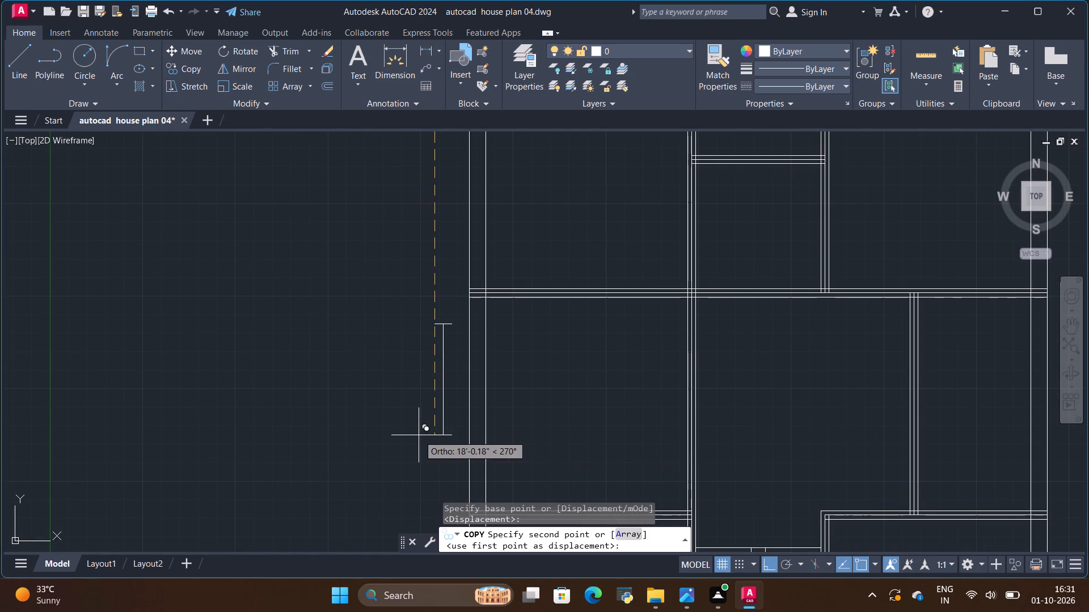
{"action": "left_click", "coordinate": [419, 435]}
{"action": "key", "text": "Escape"}
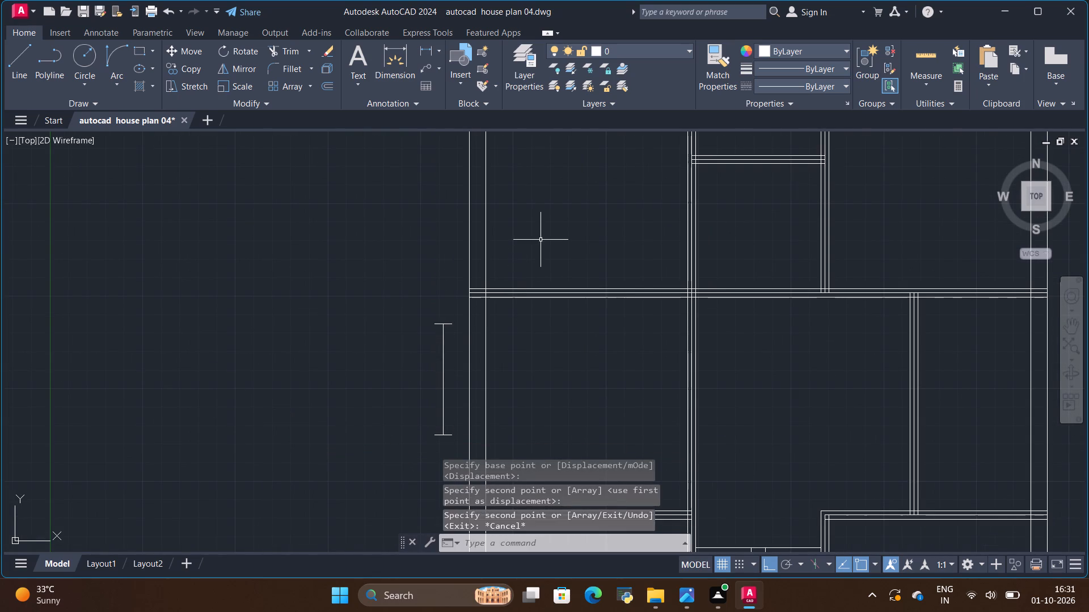
Draw a vertical line along the inner face of the living hall's left outer wall, from its lower to its upper corner.
{"action": "scroll", "coordinate": [484, 233], "scroll_direction": "down", "scroll_amount": 1}
{"action": "left_click", "coordinate": [26, 65]}
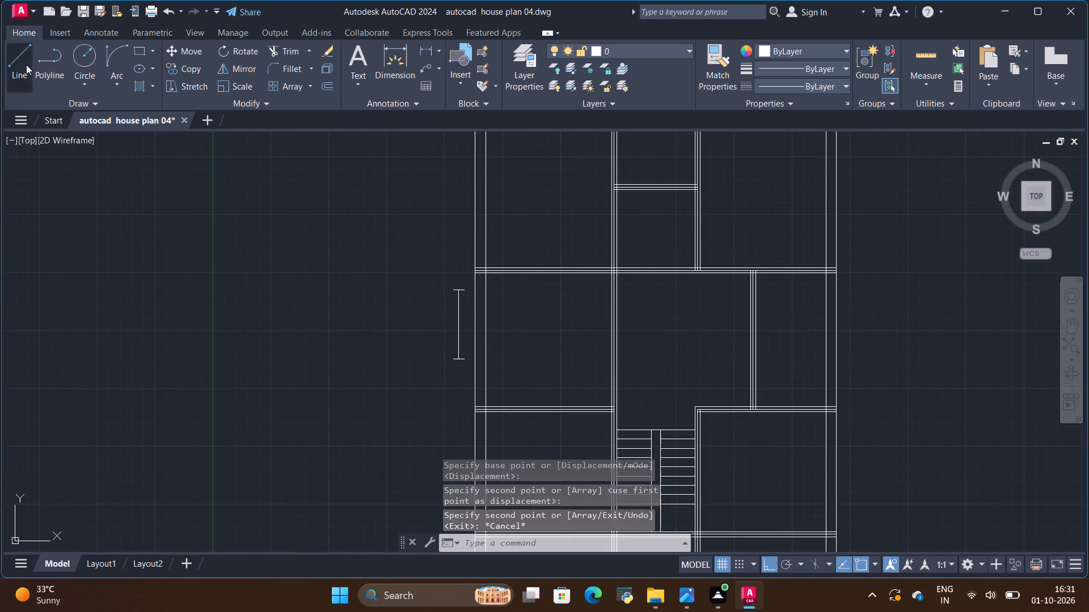
{"action": "scroll", "coordinate": [470, 371], "scroll_direction": "up", "scroll_amount": 1}
{"action": "left_click", "coordinate": [494, 428]}
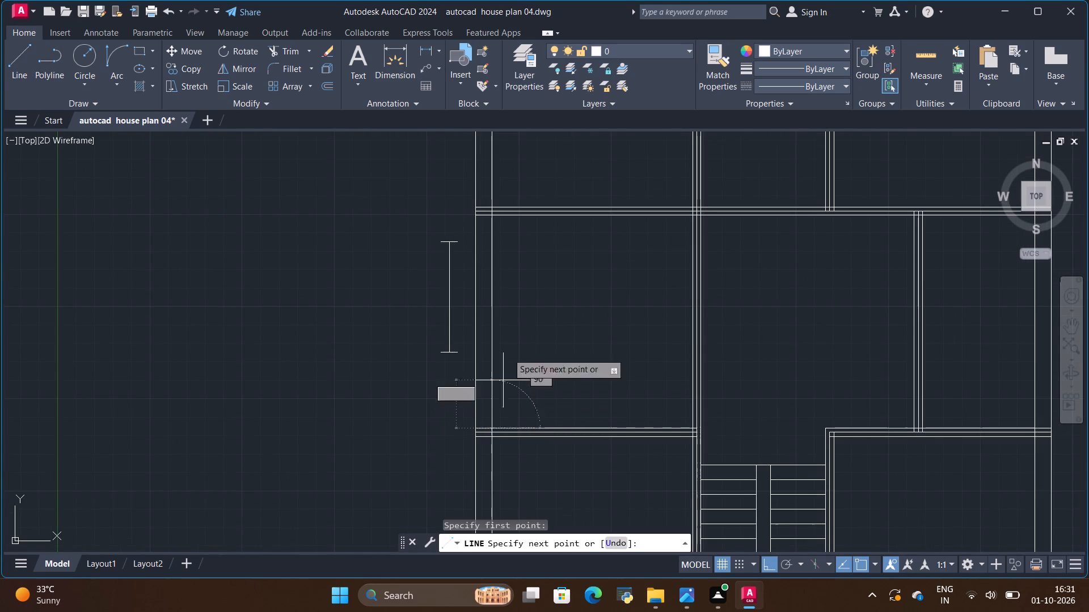
{"action": "left_click", "coordinate": [497, 215]}
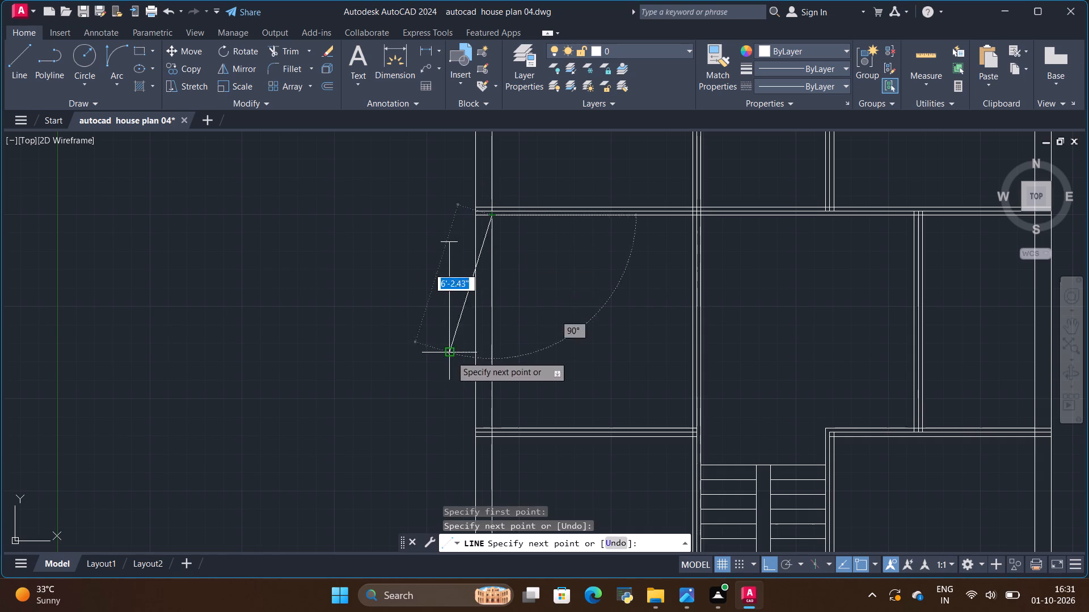
{"action": "key", "text": "Escape"}
Copy the vertical window beside the living hall's left outer wall about 2' straight down from its midpoint.
{"action": "left_click", "coordinate": [448, 307]}
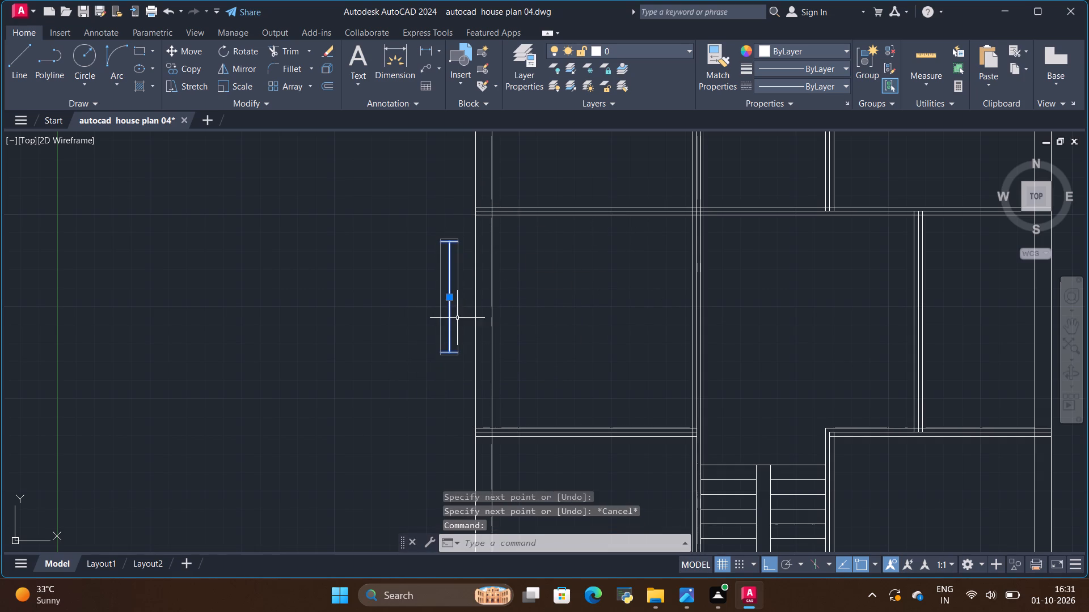
{"action": "left_click", "coordinate": [190, 62]}
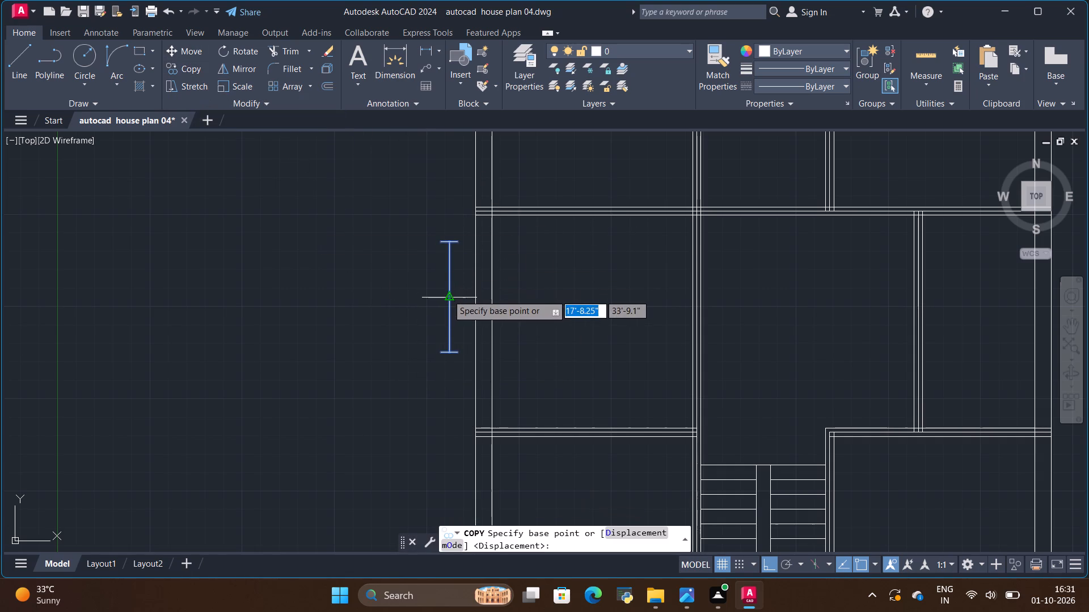
{"action": "left_click", "coordinate": [448, 295]}
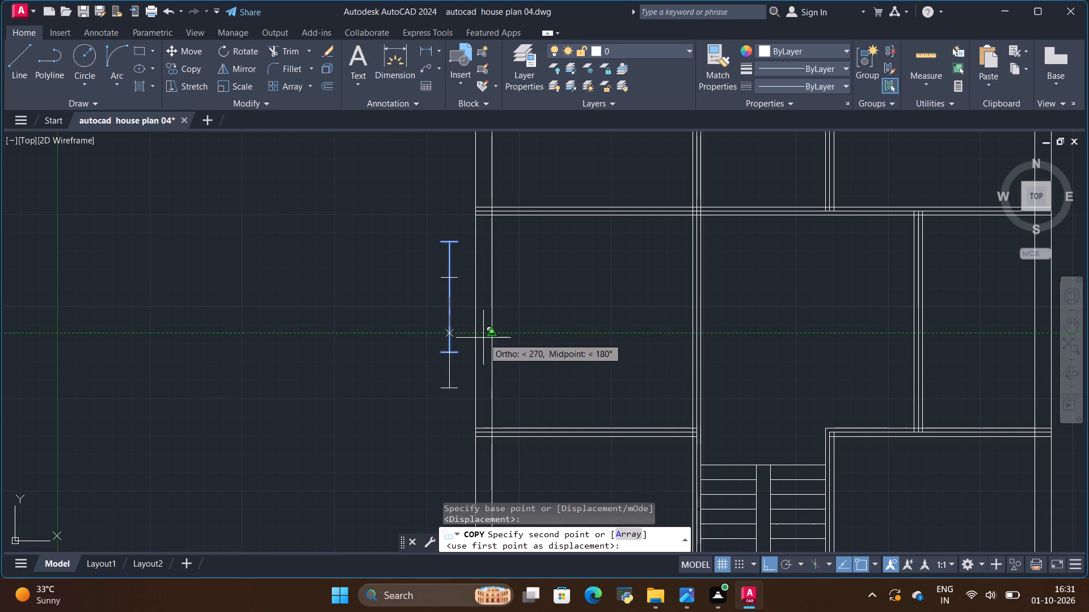
{"action": "scroll", "coordinate": [483, 337], "scroll_direction": "up", "scroll_amount": 2}
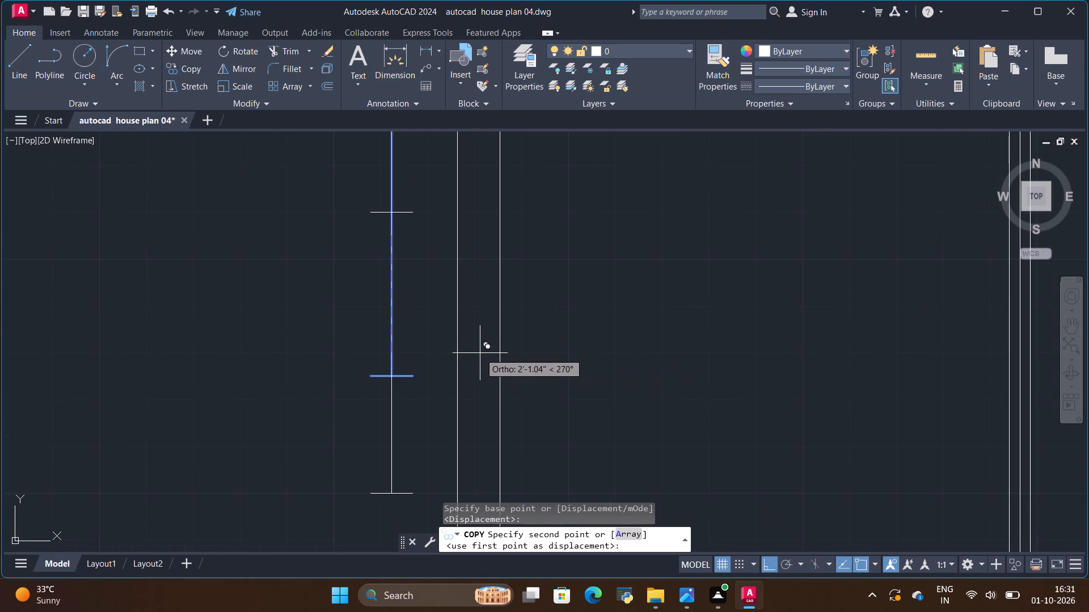
{"action": "left_click", "coordinate": [481, 350]}
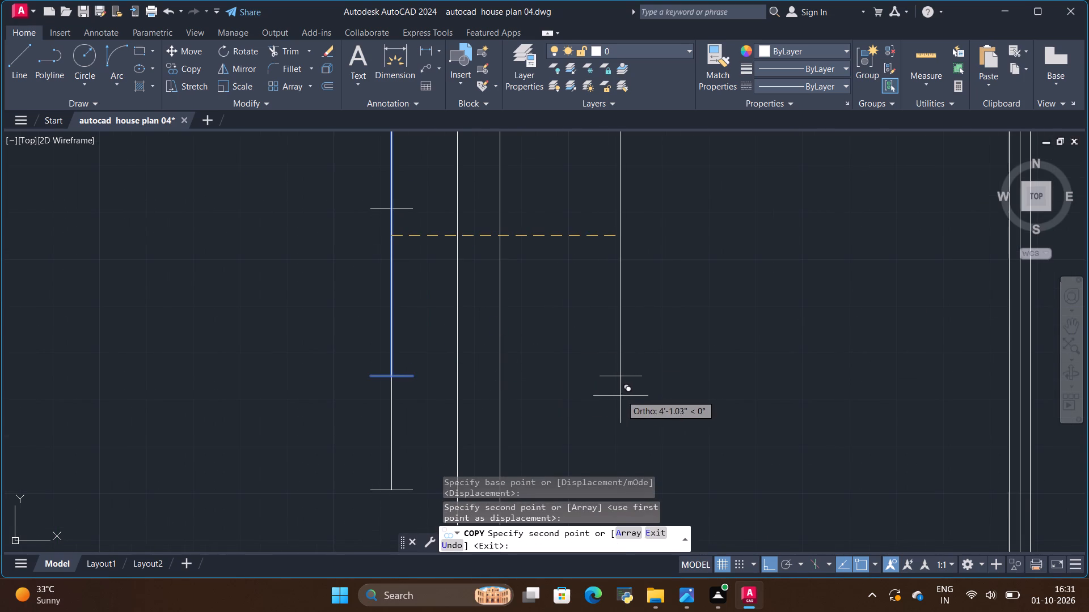
{"action": "key", "text": "Escape"}
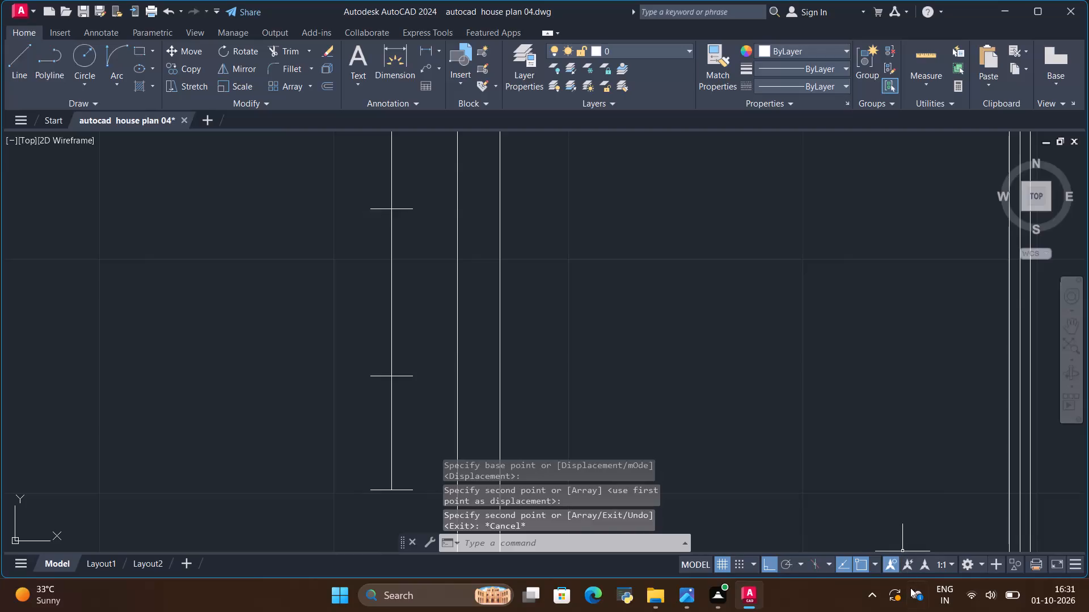
With Ortho off, move the new window copy into the living hall's left outer wall, aligning its end with the wall's inner face.
{"action": "left_click", "coordinate": [766, 564]}
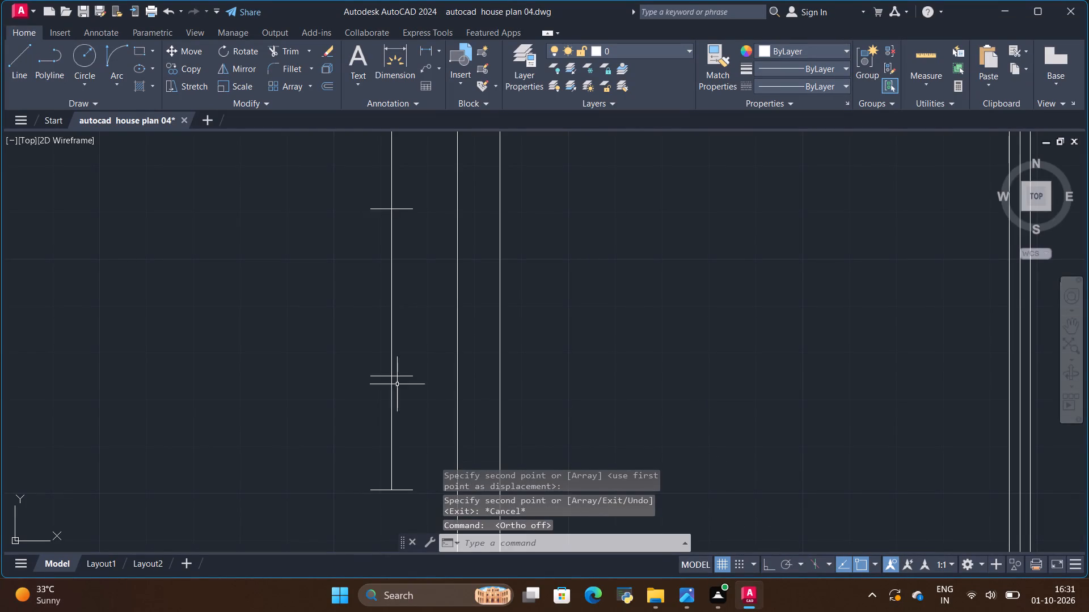
{"action": "left_click", "coordinate": [391, 376]}
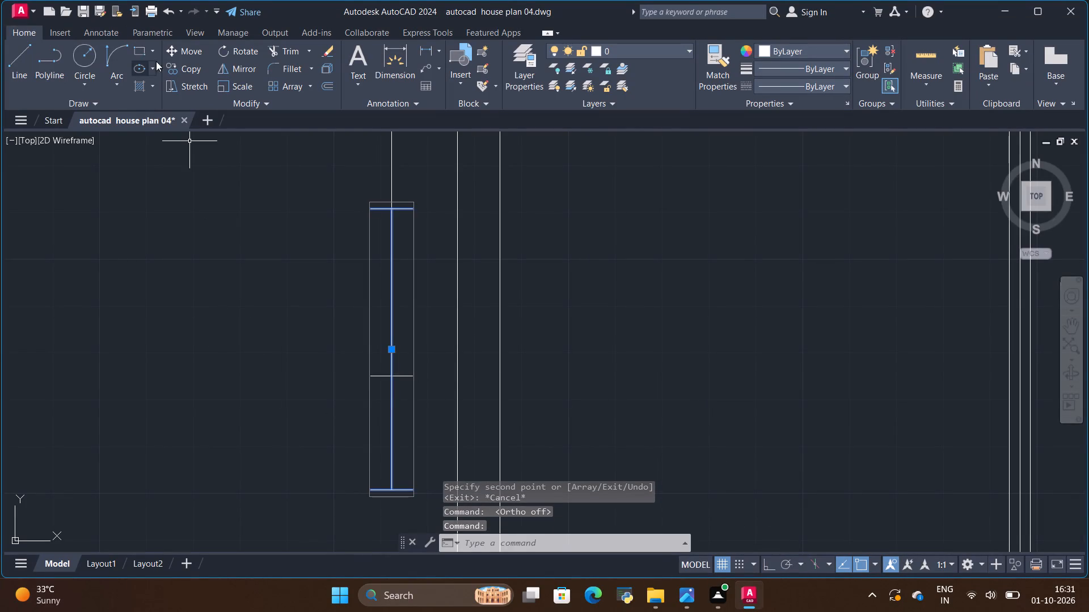
{"action": "left_click", "coordinate": [185, 53]}
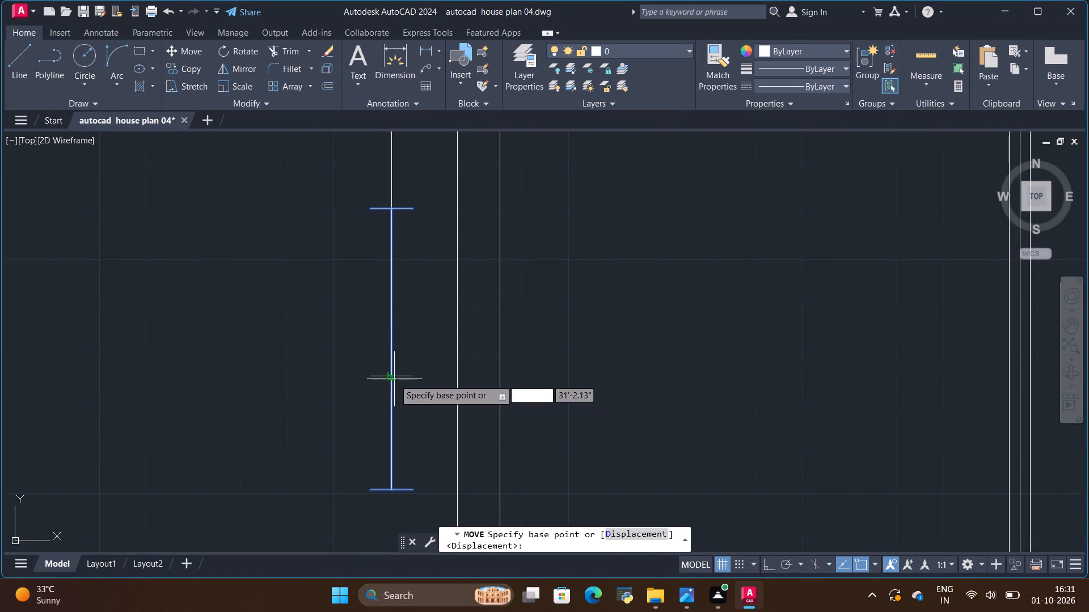
{"action": "left_click", "coordinate": [414, 376]}
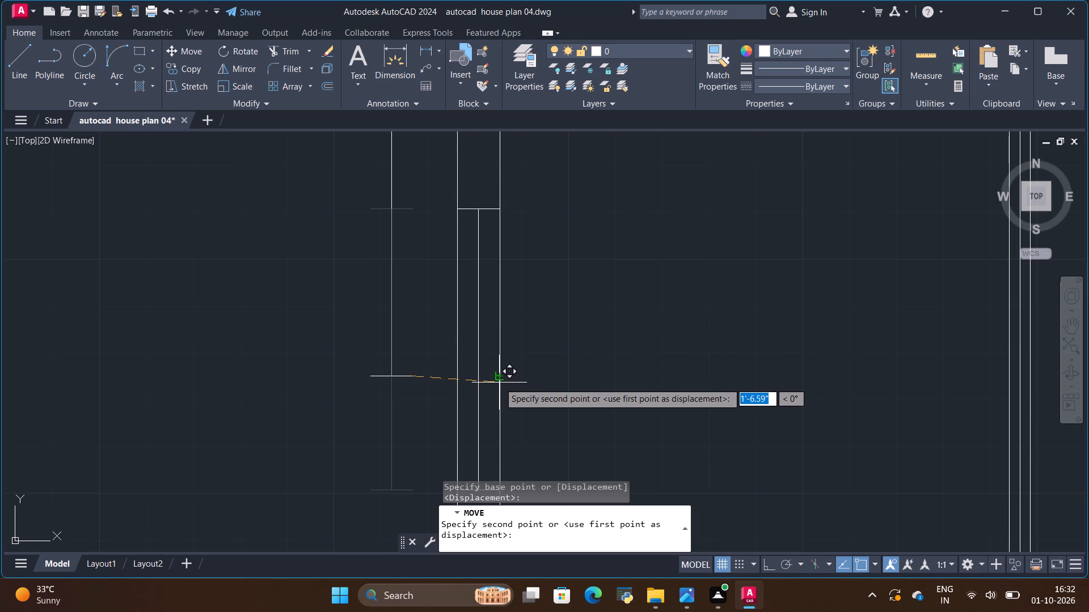
{"action": "left_click", "coordinate": [500, 377]}
{"action": "key", "text": "Escape"}
{"action": "scroll", "coordinate": [361, 342], "scroll_direction": "down", "scroll_amount": 3}
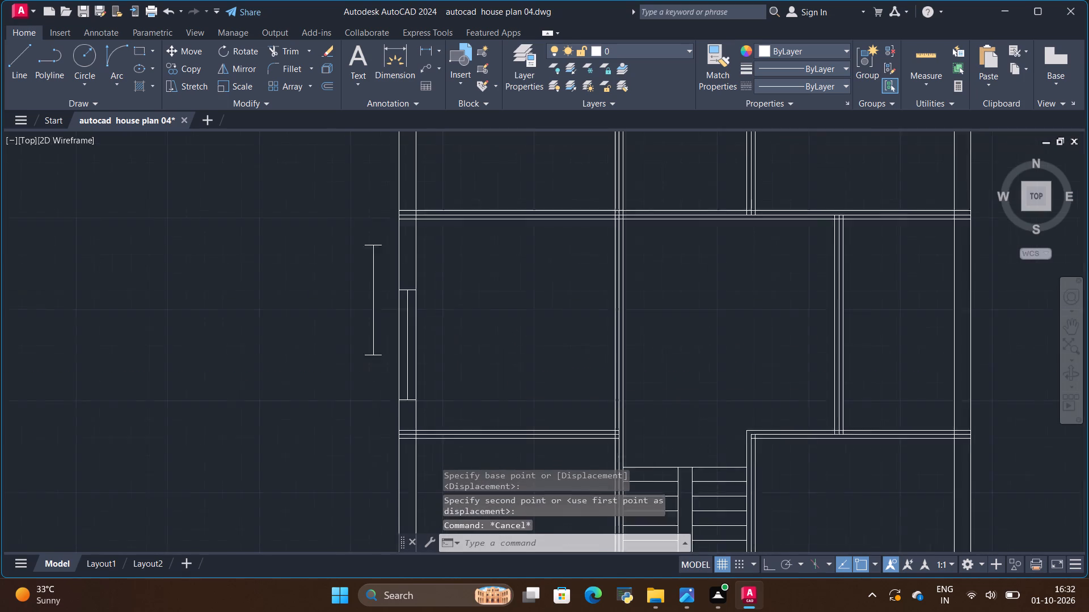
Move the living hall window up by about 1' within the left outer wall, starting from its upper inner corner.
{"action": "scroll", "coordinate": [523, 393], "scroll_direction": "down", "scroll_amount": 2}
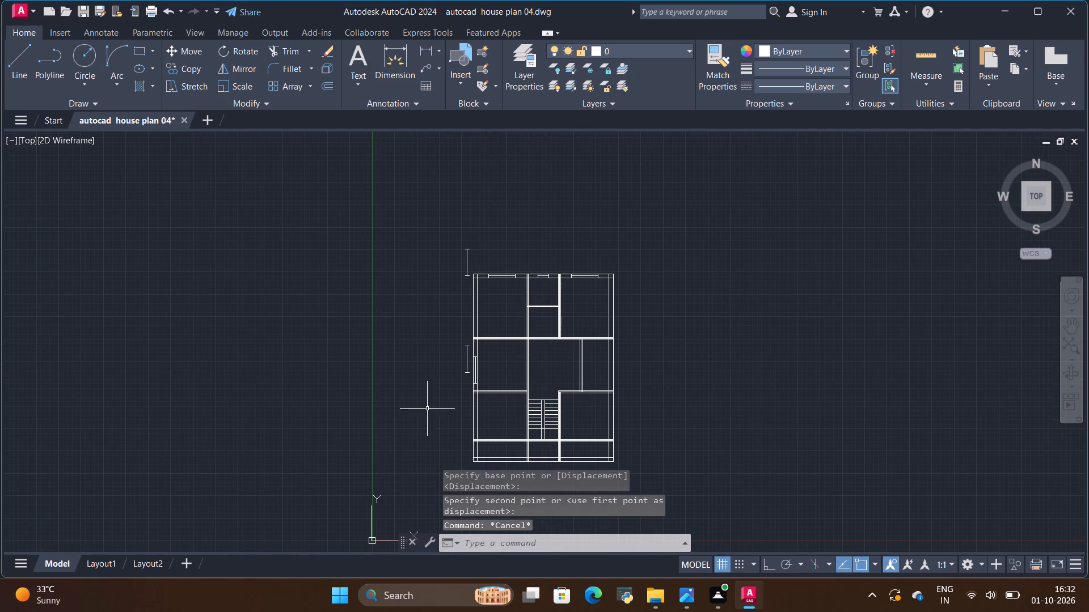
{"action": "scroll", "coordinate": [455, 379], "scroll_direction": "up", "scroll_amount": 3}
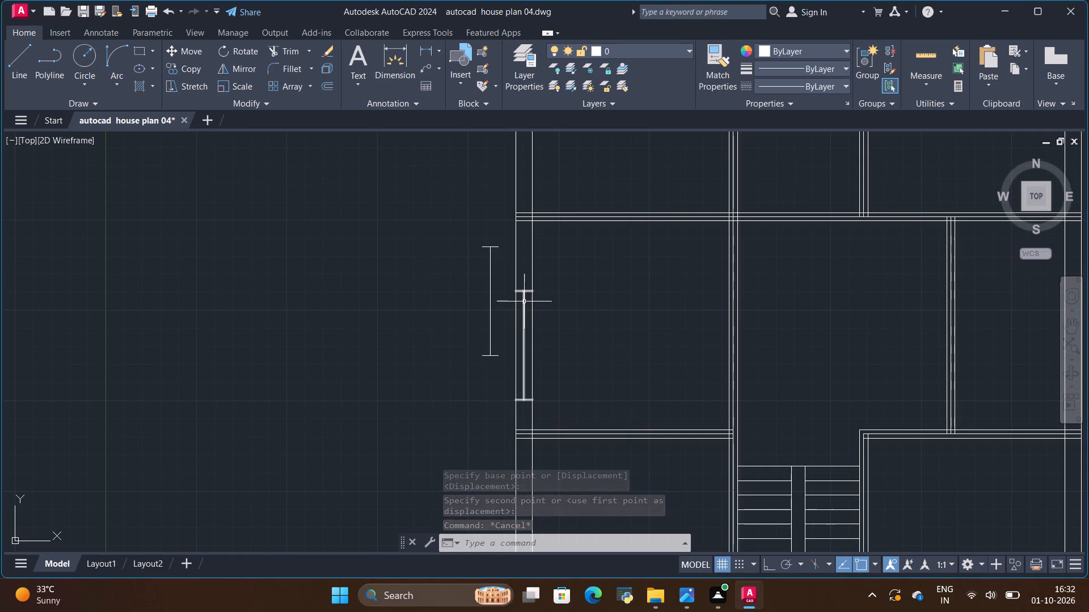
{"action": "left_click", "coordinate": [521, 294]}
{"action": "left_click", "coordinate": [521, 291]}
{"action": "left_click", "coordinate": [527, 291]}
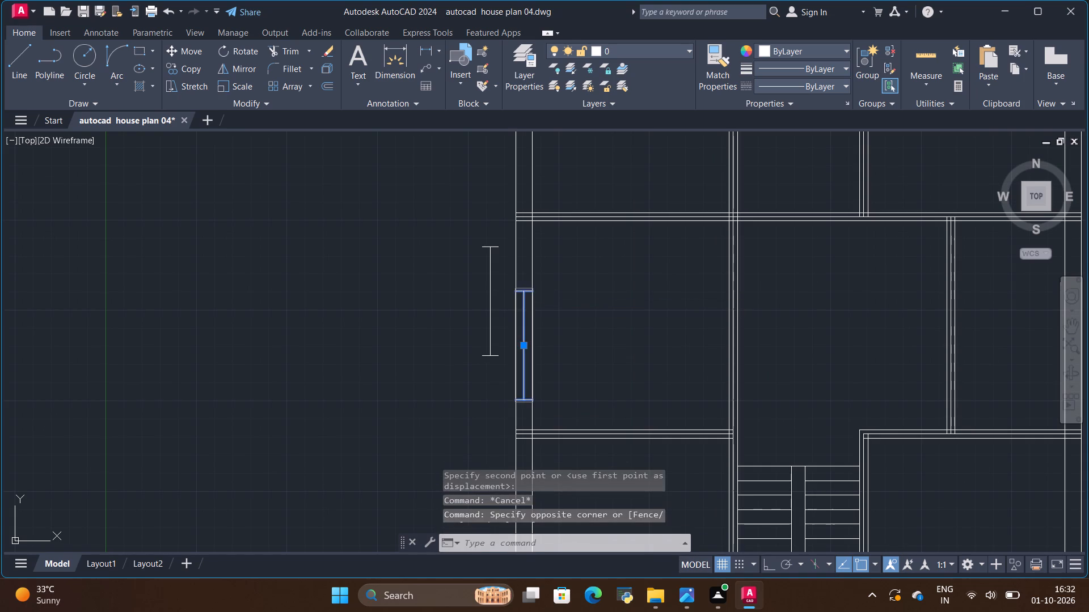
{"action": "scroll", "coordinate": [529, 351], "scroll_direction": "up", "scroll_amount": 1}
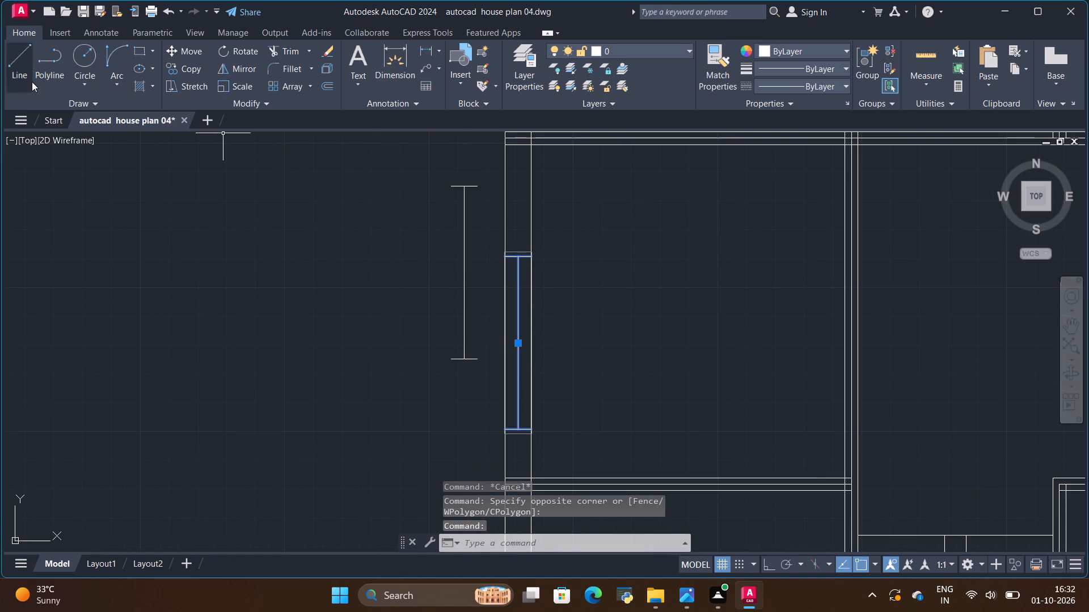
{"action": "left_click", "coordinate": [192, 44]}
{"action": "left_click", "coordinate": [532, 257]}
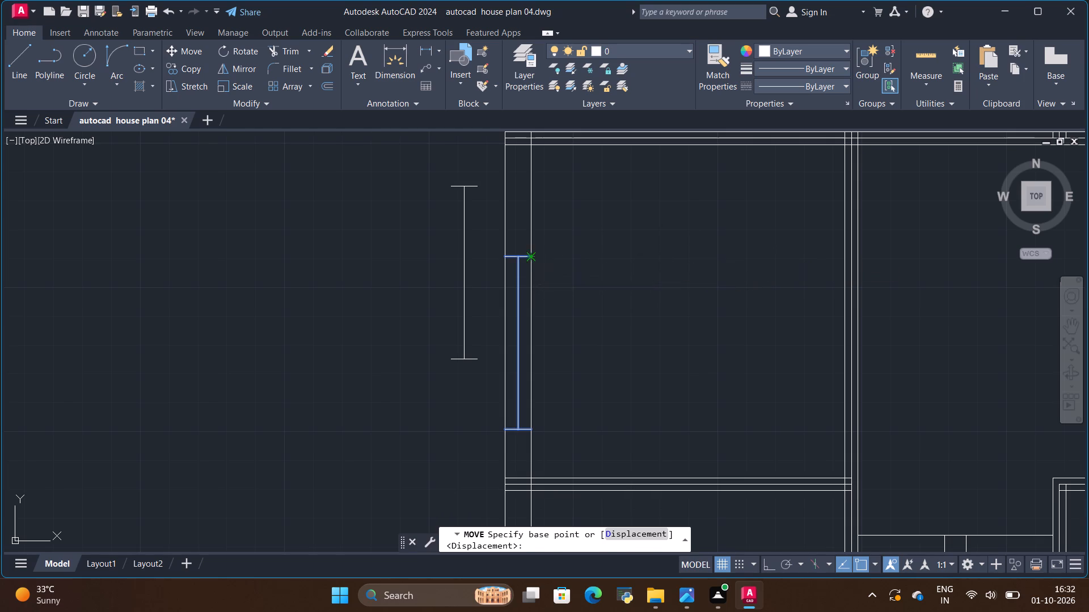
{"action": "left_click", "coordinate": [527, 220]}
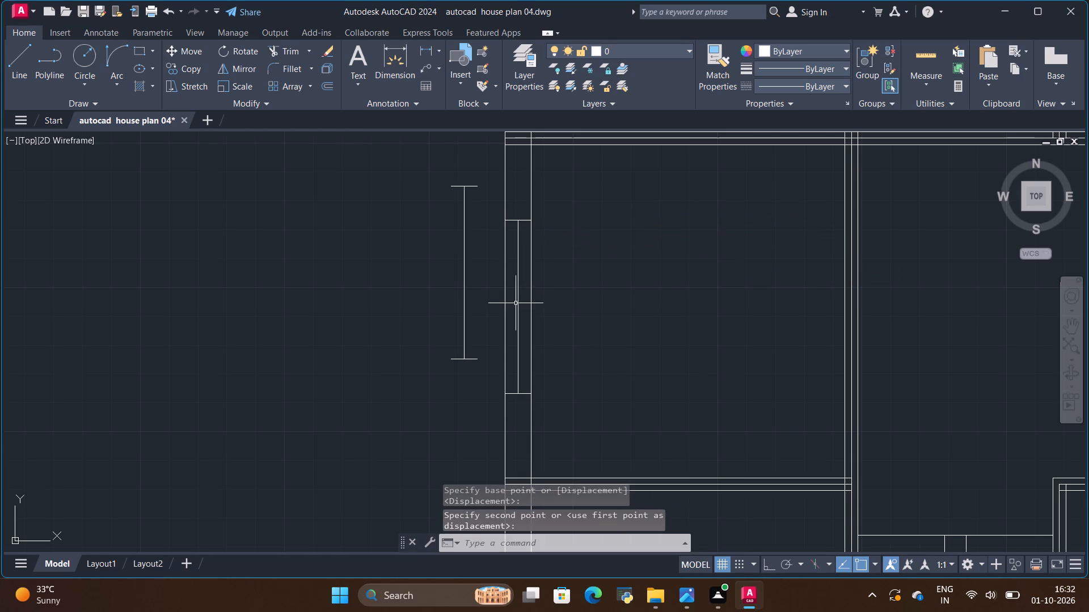
Move the living hall window along the wall so its middle sits at the midpoint of the wall's inner-face line.
{"action": "left_click", "coordinate": [517, 304]}
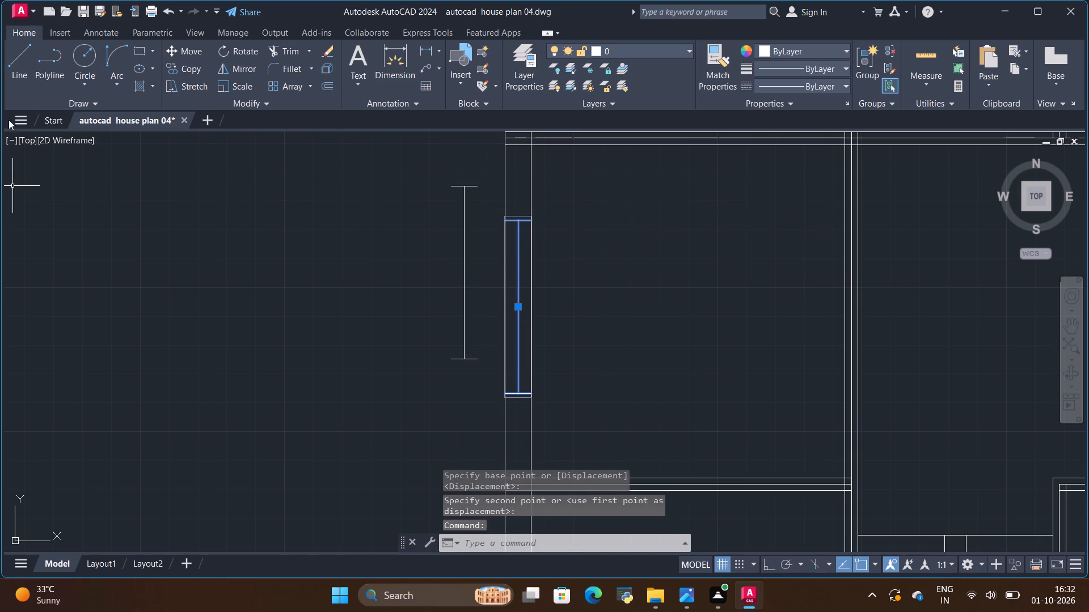
{"action": "left_click", "coordinate": [191, 54]}
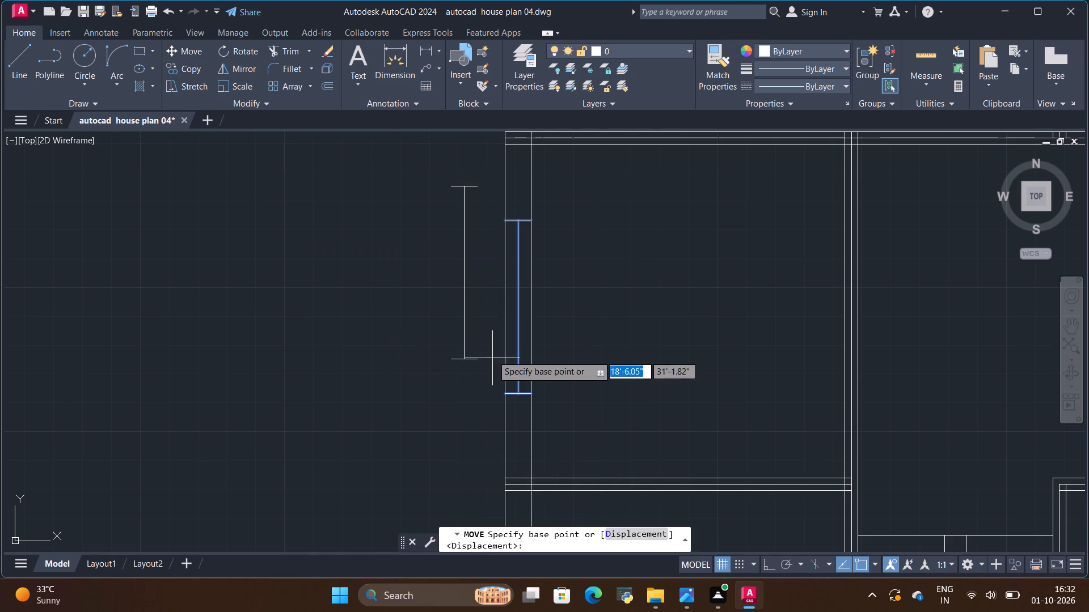
{"action": "left_click", "coordinate": [531, 303]}
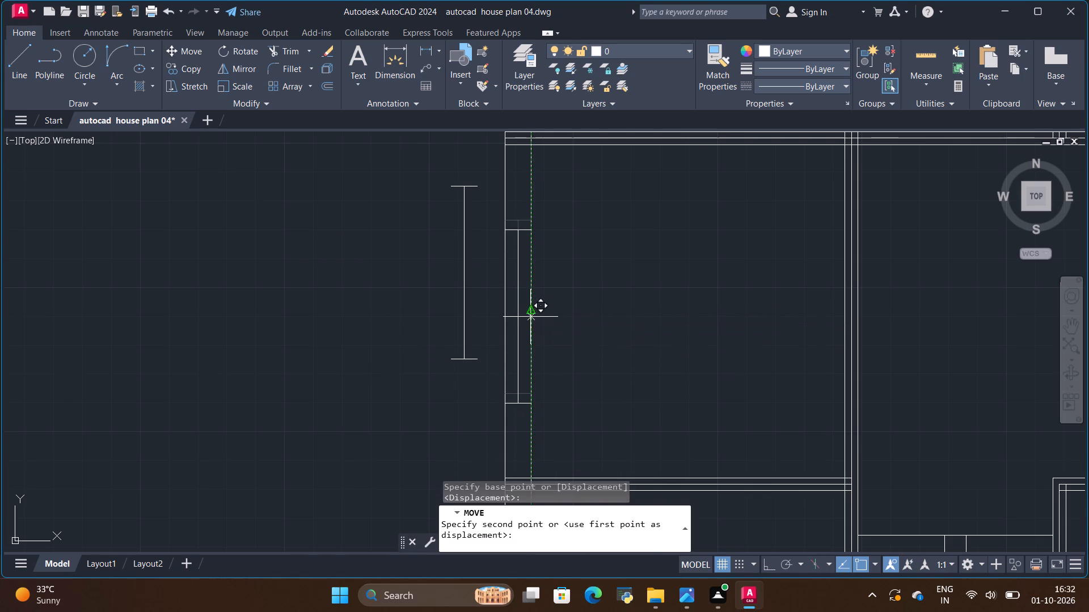
{"action": "left_click", "coordinate": [530, 313]}
{"action": "key", "text": "Escape"}
{"action": "scroll", "coordinate": [222, 337], "scroll_direction": "down", "scroll_amount": 1}
{"action": "scroll", "coordinate": [345, 356], "scroll_direction": "up", "scroll_amount": 1}
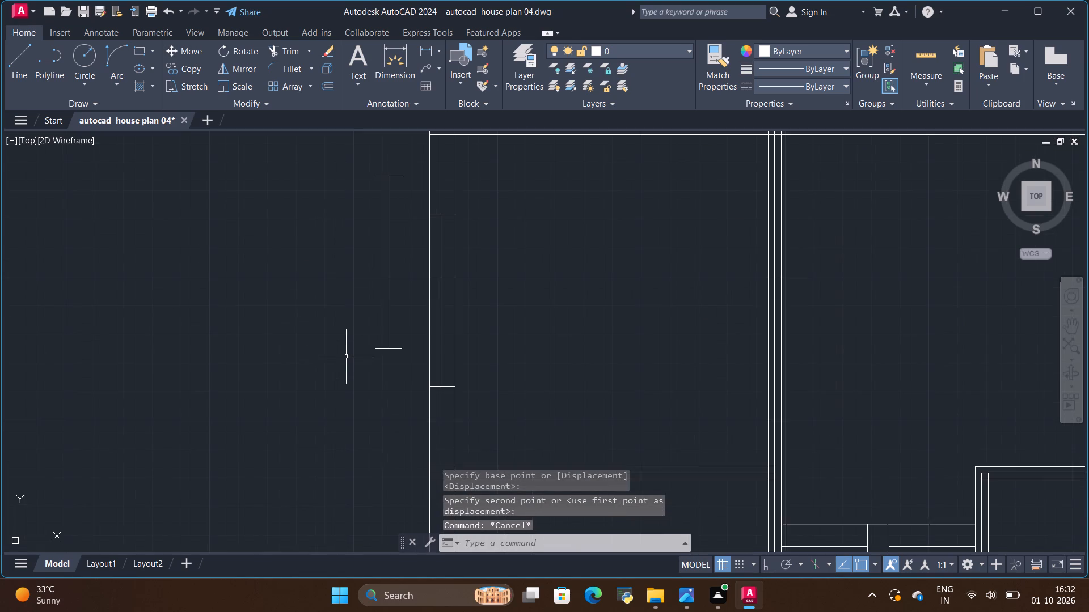
Compare the drafted plan with the hand-drawn reference, examining the door openings around the toilets, living hall and kitchen.
{"action": "scroll", "coordinate": [345, 358], "scroll_direction": "down", "scroll_amount": 2}
{"action": "scroll", "coordinate": [702, 379], "scroll_direction": "down", "scroll_amount": 1}
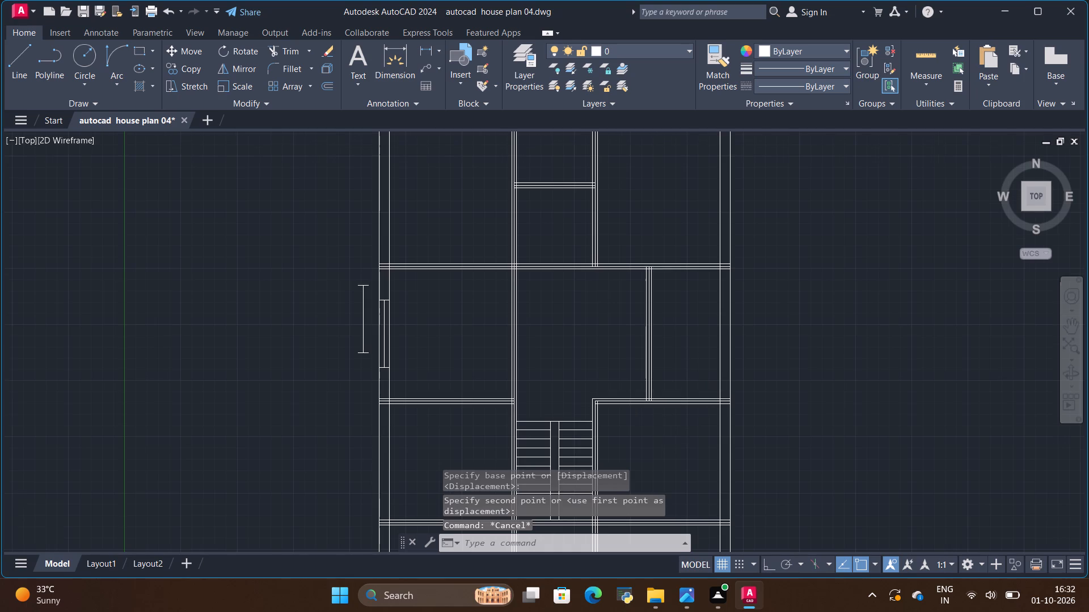
{"action": "scroll", "coordinate": [703, 377], "scroll_direction": "down", "scroll_amount": 1}
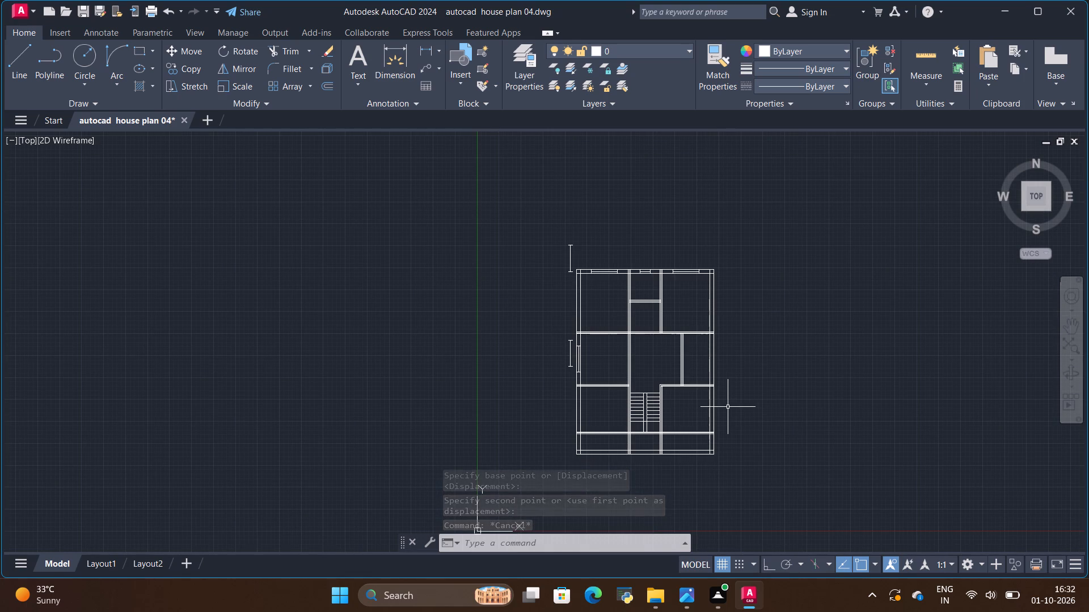
{"action": "key", "text": "alt+Tab"}
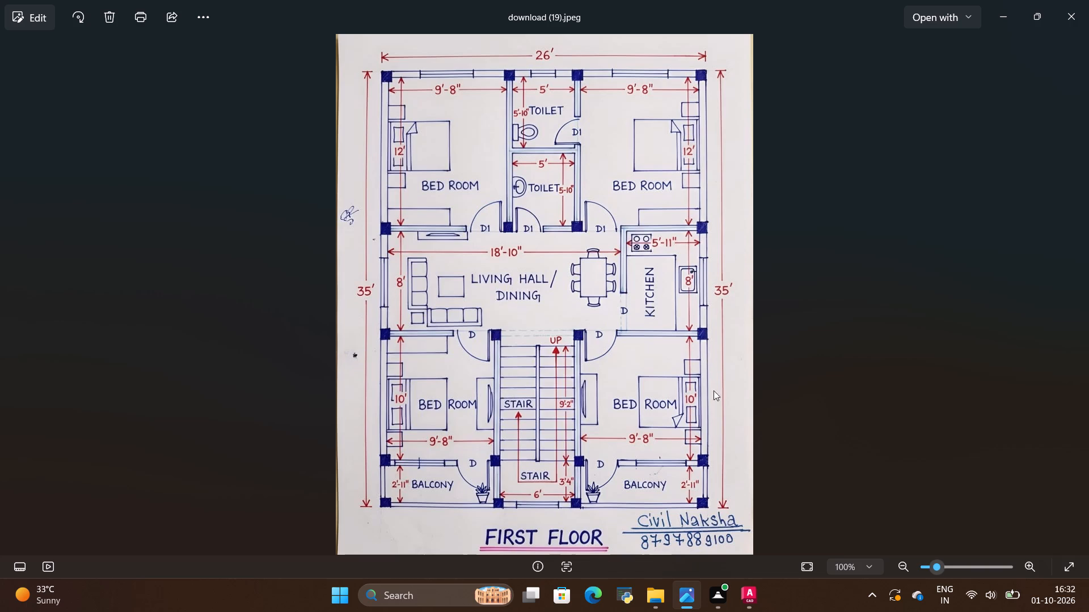
{"action": "key", "text": "alt+Tab"}
{"action": "scroll", "coordinate": [644, 355], "scroll_direction": "up", "scroll_amount": 2}
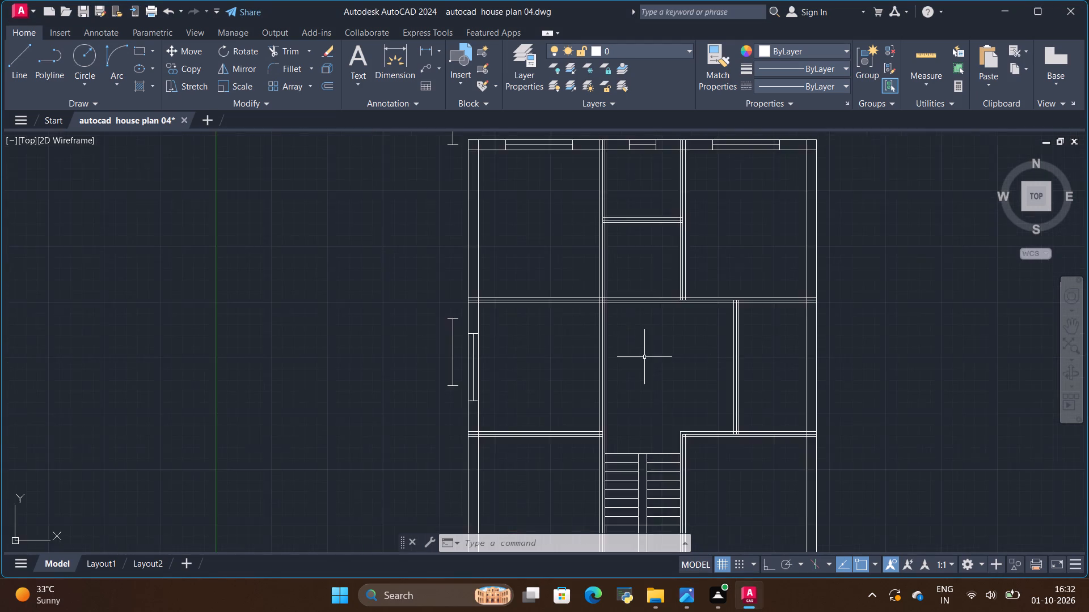
{"action": "scroll", "coordinate": [641, 333], "scroll_direction": "down", "scroll_amount": 2}
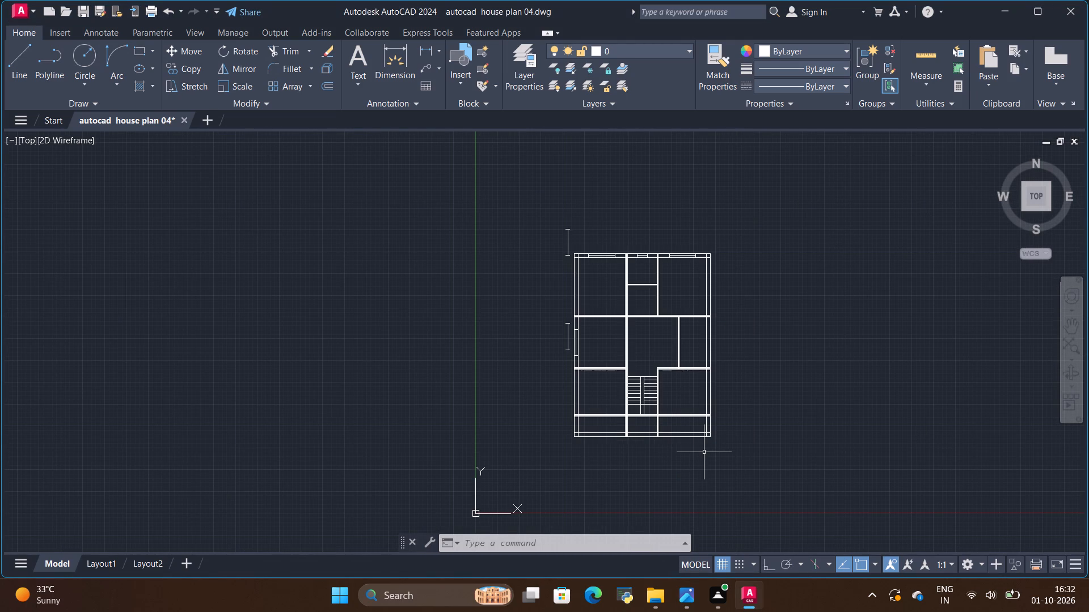
{"action": "key", "text": "alt+Tab"}
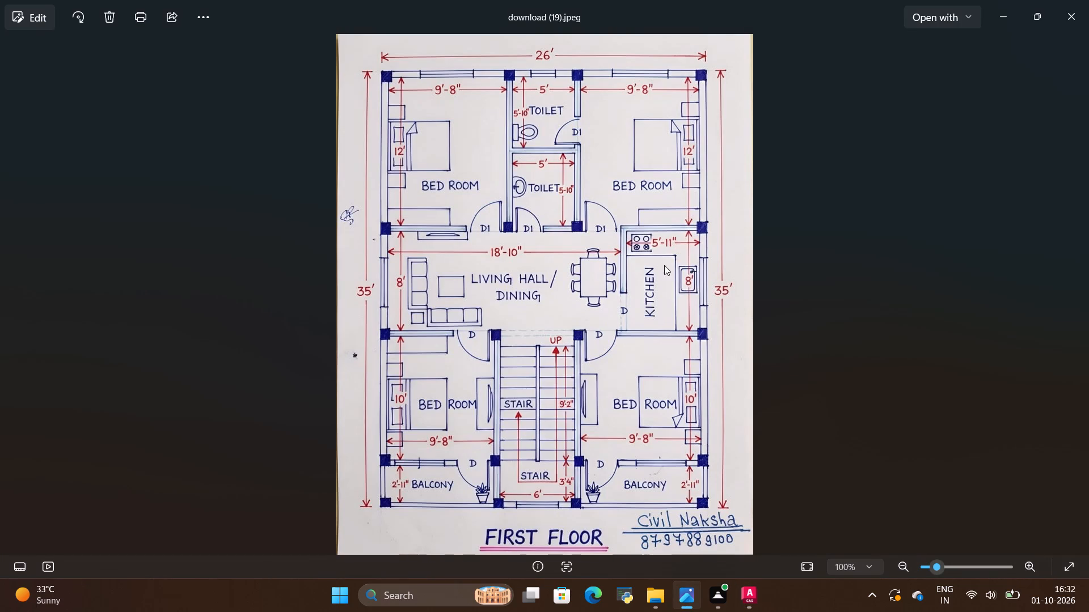
{"action": "scroll", "coordinate": [664, 265], "scroll_direction": "up", "scroll_amount": 2}
{"action": "scroll", "coordinate": [615, 282], "scroll_direction": "up", "scroll_amount": 2}
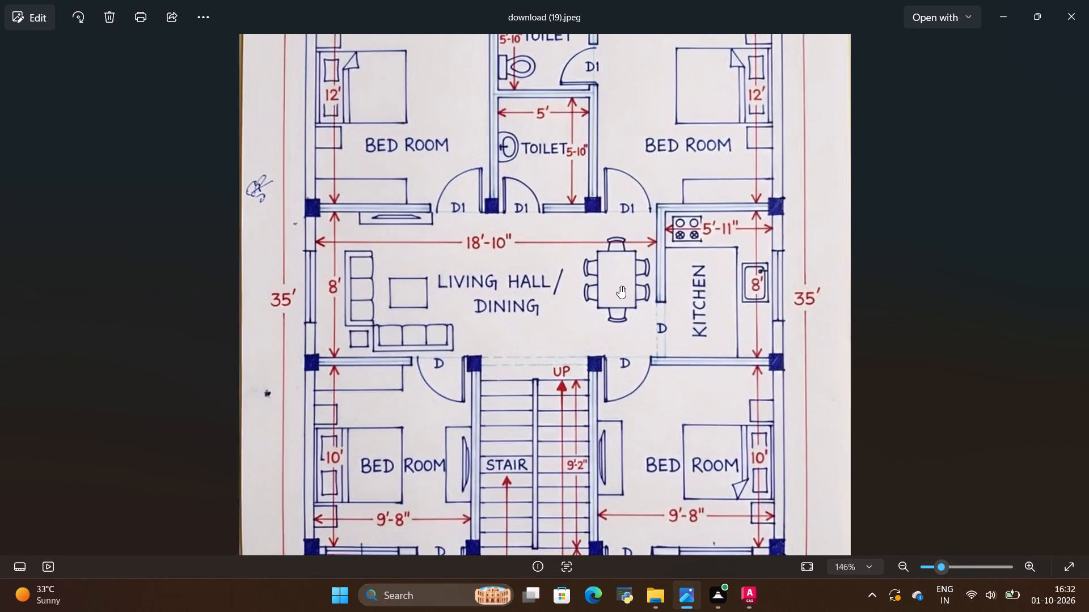
{"action": "key", "text": "alt+Tab"}
{"action": "scroll", "coordinate": [638, 302], "scroll_direction": "up", "scroll_amount": 2}
{"action": "key", "text": "alt+Tab"}
{"action": "scroll", "coordinate": [502, 211], "scroll_direction": "up", "scroll_amount": 2}
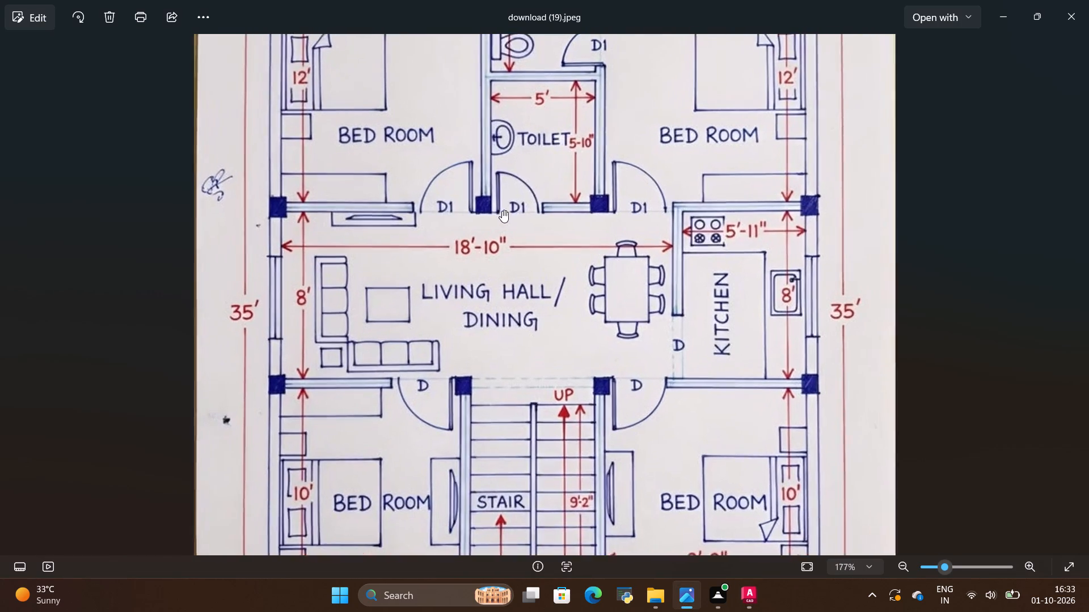
{"action": "scroll", "coordinate": [508, 220], "scroll_direction": "down", "scroll_amount": 4}
{"action": "key", "text": "alt+Tab"}
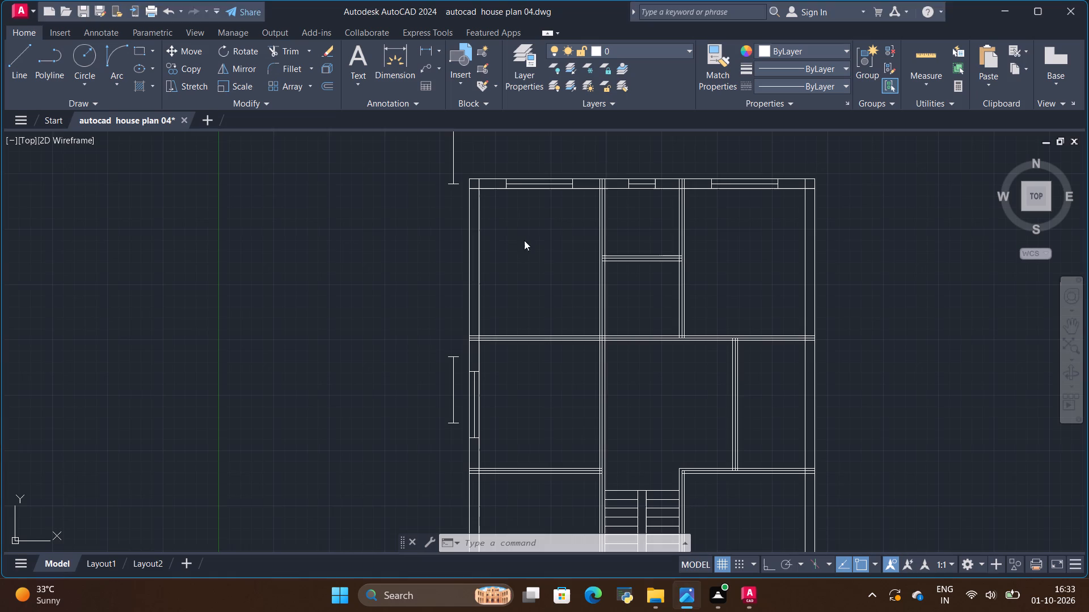
{"action": "scroll", "coordinate": [662, 267], "scroll_direction": "up", "scroll_amount": 1}
{"action": "key", "text": "alt+Tab"}
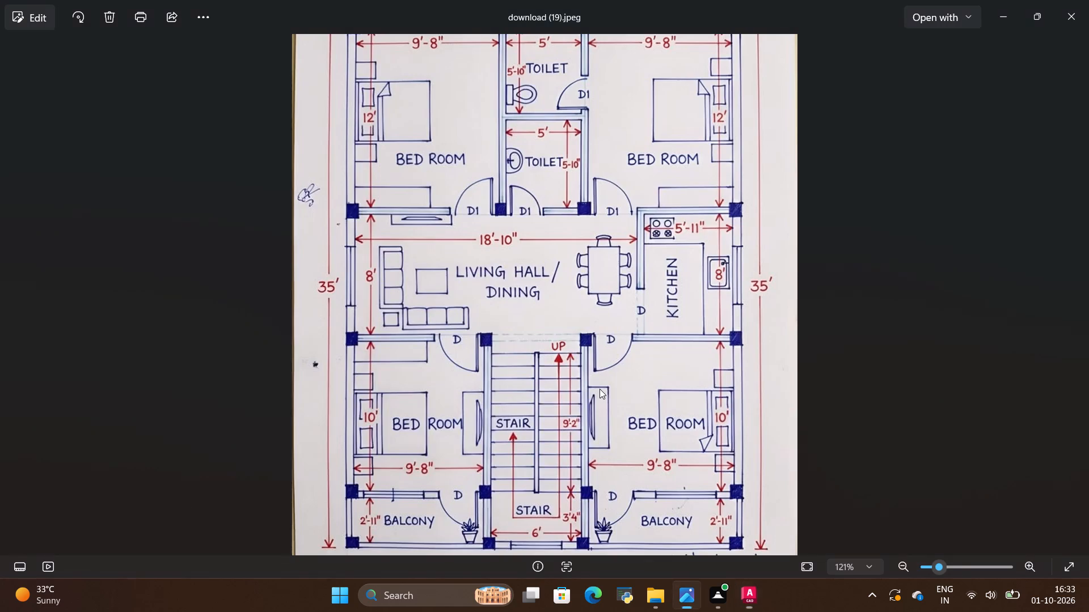
{"action": "key", "text": "alt+Tab"}
Trim the centre lines inside the wall junction at the lower toilet's bottom-left corner and along the horizontal wall to its right.
{"action": "scroll", "coordinate": [596, 377], "scroll_direction": "up", "scroll_amount": 4}
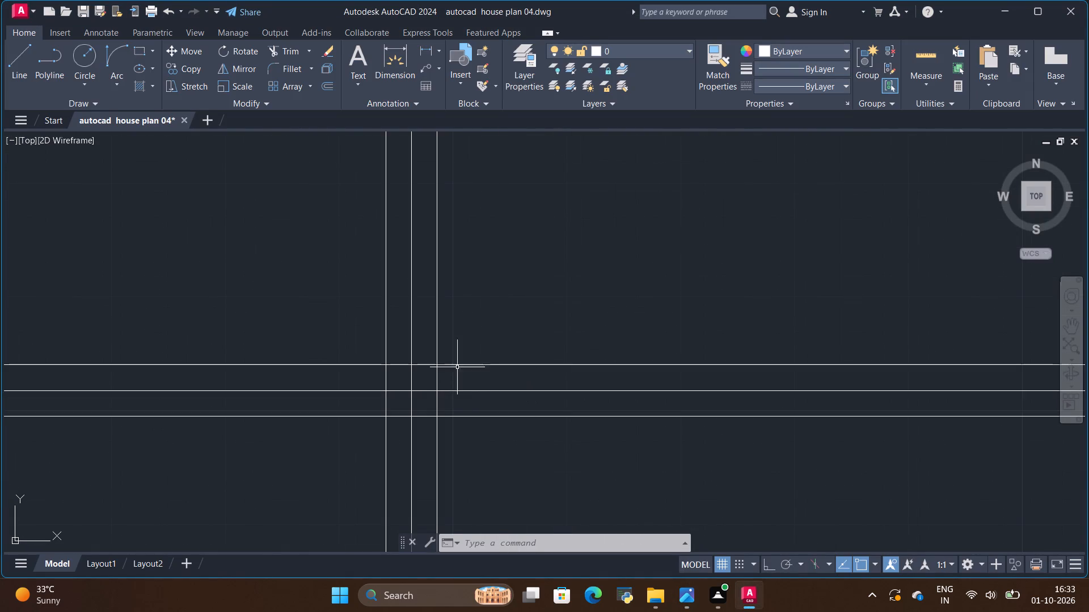
{"action": "left_click", "coordinate": [292, 48]}
{"action": "left_click_drag", "start_coordinate": [509, 387], "coordinate": [515, 402]}
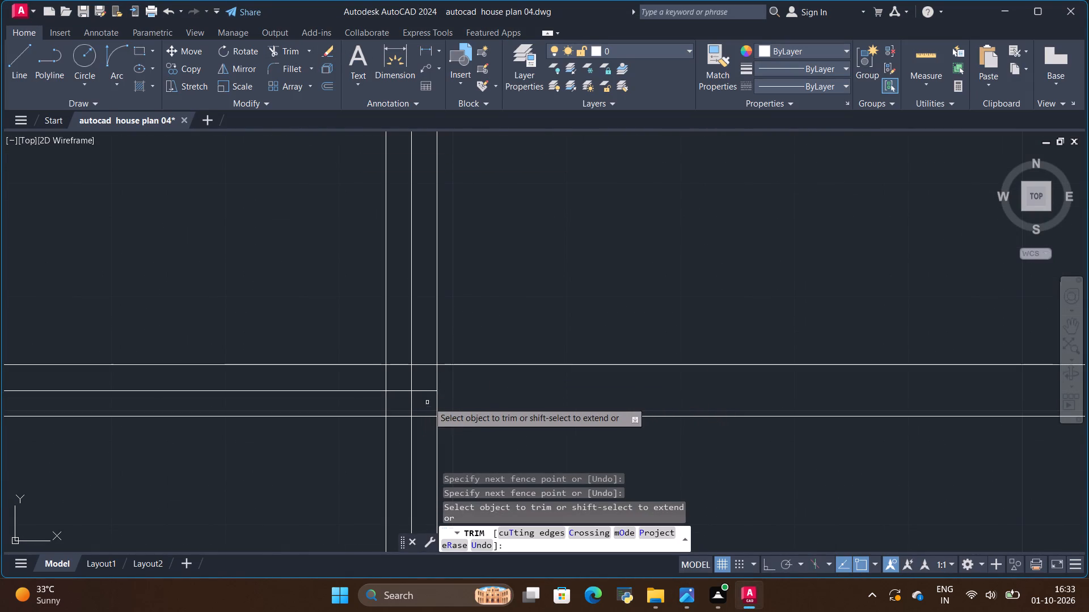
{"action": "scroll", "coordinate": [439, 397], "scroll_direction": "up", "scroll_amount": 2}
{"action": "left_click_drag", "start_coordinate": [410, 376], "coordinate": [350, 413]}
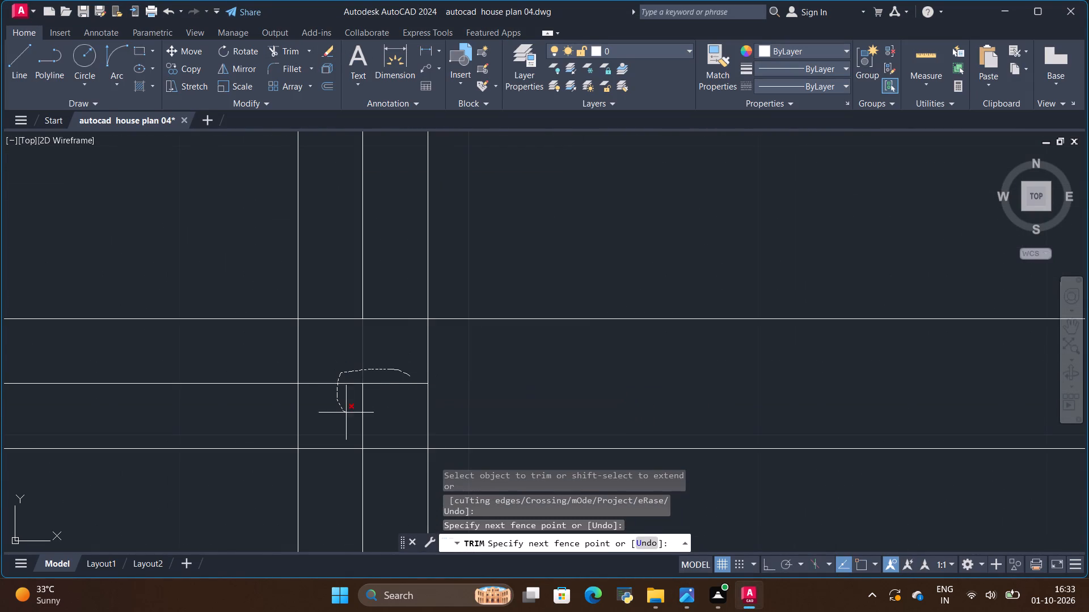
{"action": "left_click_drag", "start_coordinate": [350, 413], "coordinate": [365, 382]}
{"action": "key", "text": "space"}
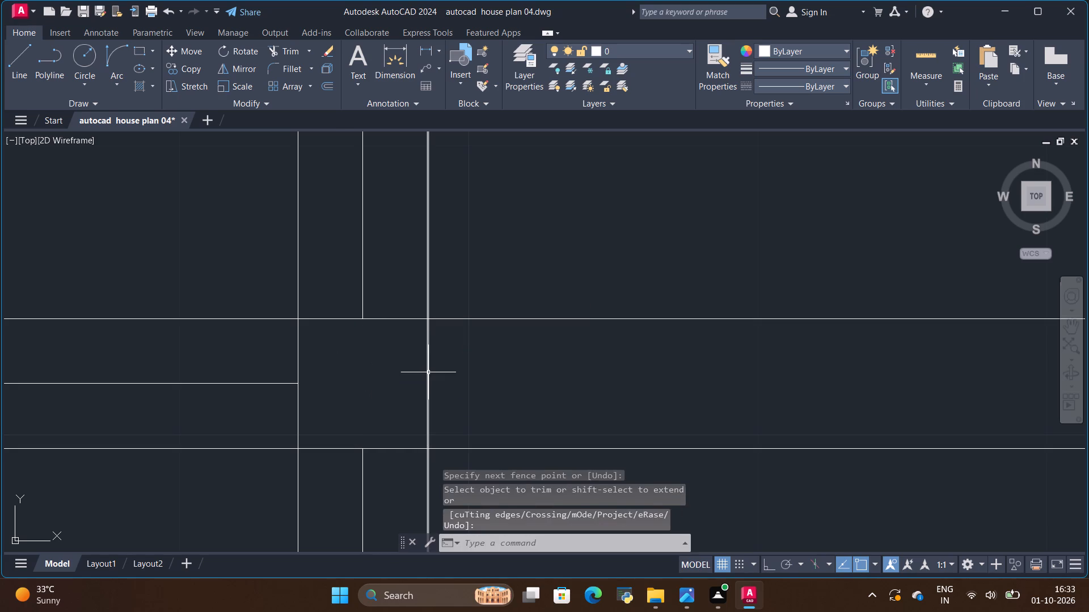
Draw a line across the lower toilet's bottom wall, flush with the inner face of its left wall.
{"action": "left_click", "coordinate": [429, 372]}
{"action": "left_click", "coordinate": [29, 54]}
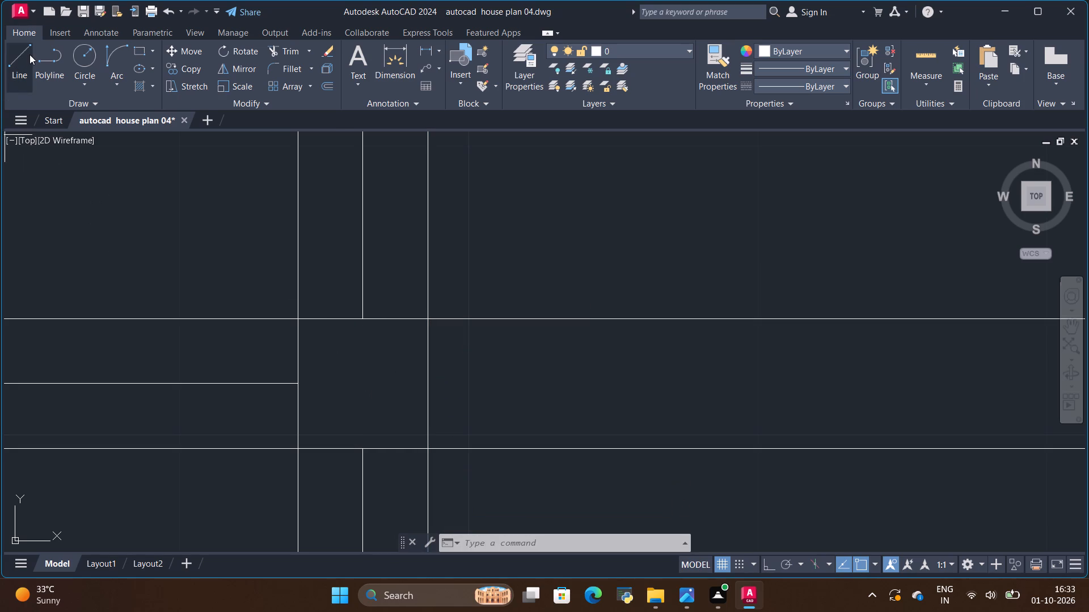
{"action": "left_click", "coordinate": [428, 317]}
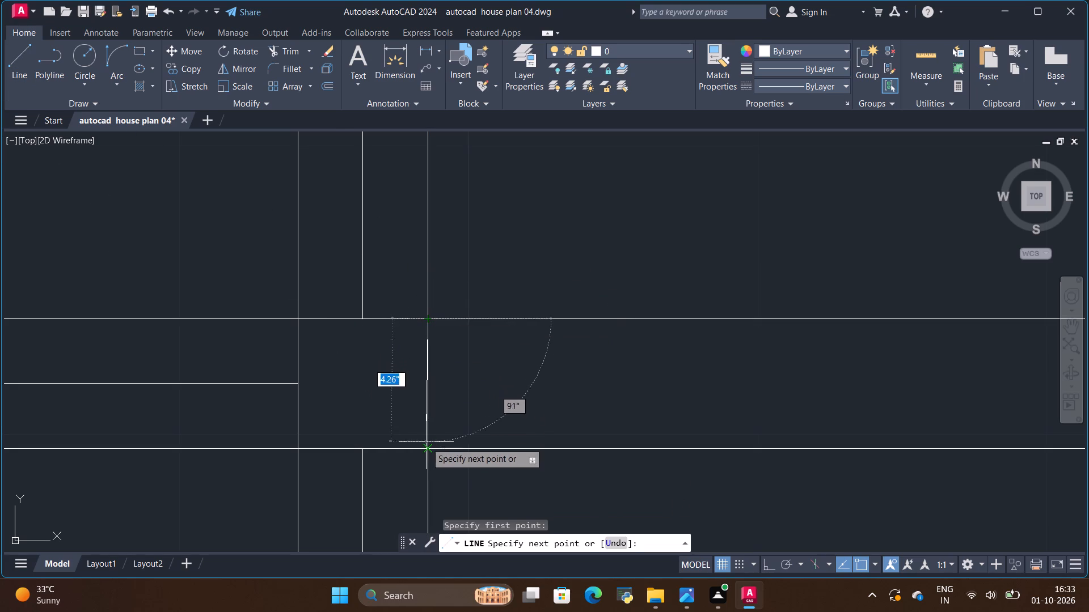
{"action": "left_click", "coordinate": [424, 449]}
{"action": "key", "text": "Escape"}
With Ortho on, copy the cross-wall line 4" to the right for the toilet door's first jamb.
{"action": "left_click", "coordinate": [429, 393]}
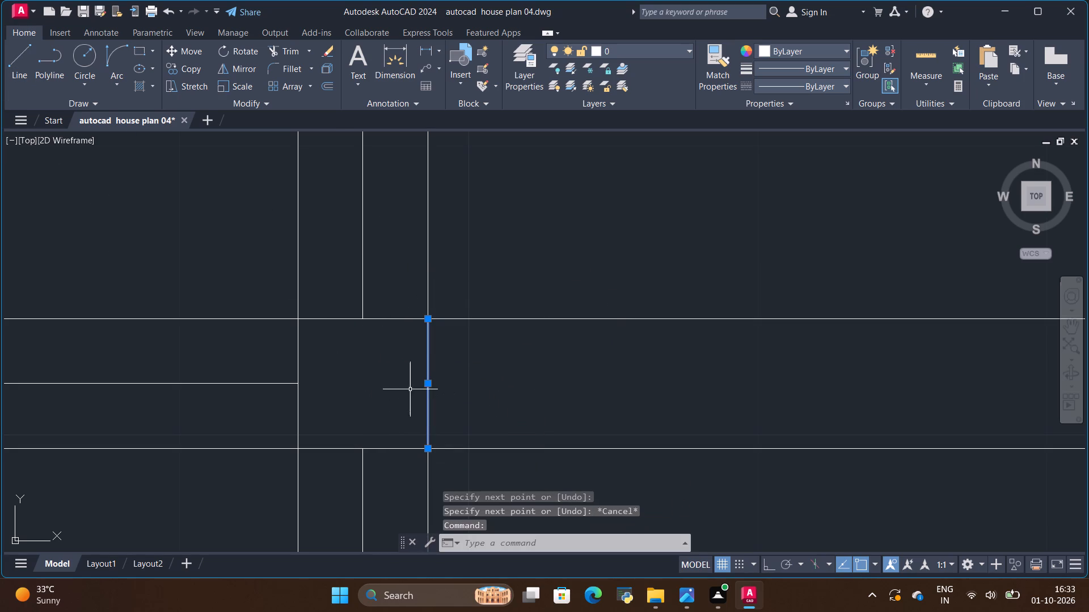
{"action": "left_click", "coordinate": [173, 66]}
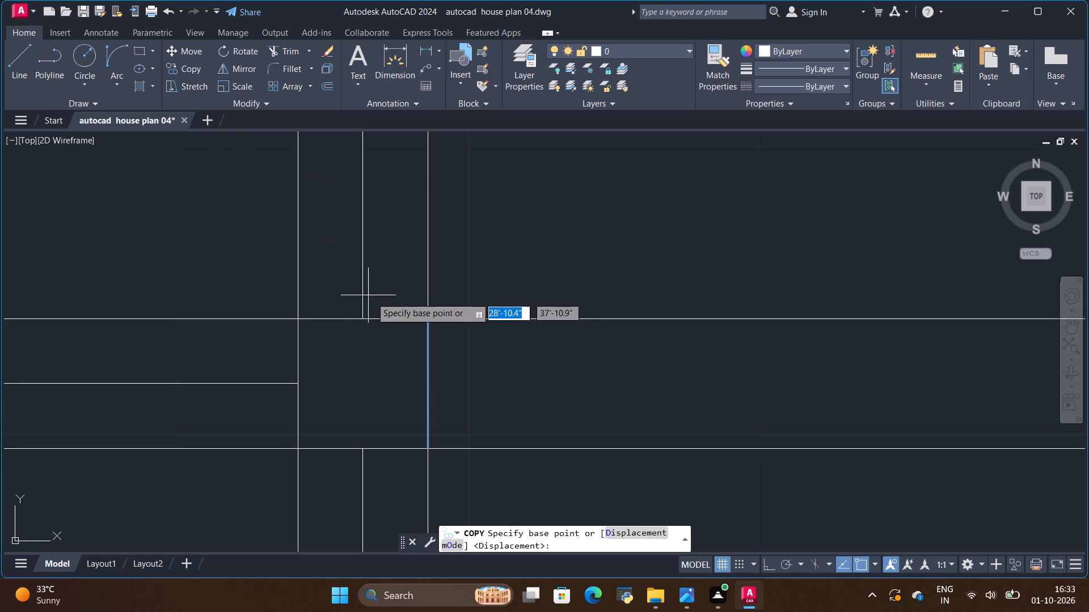
{"action": "left_click", "coordinate": [427, 388]}
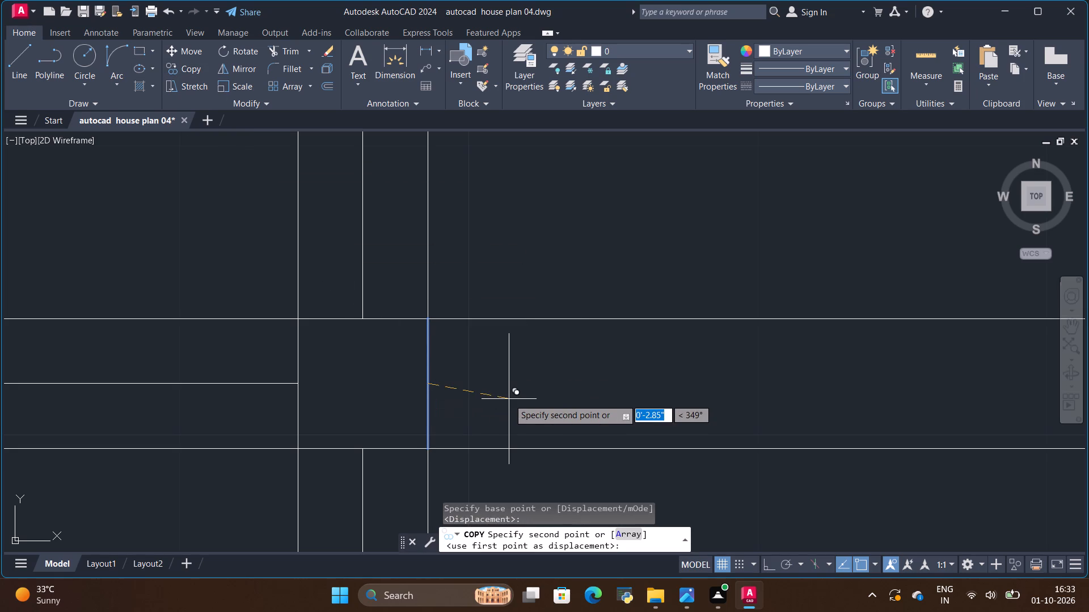
{"action": "left_click", "coordinate": [763, 571]}
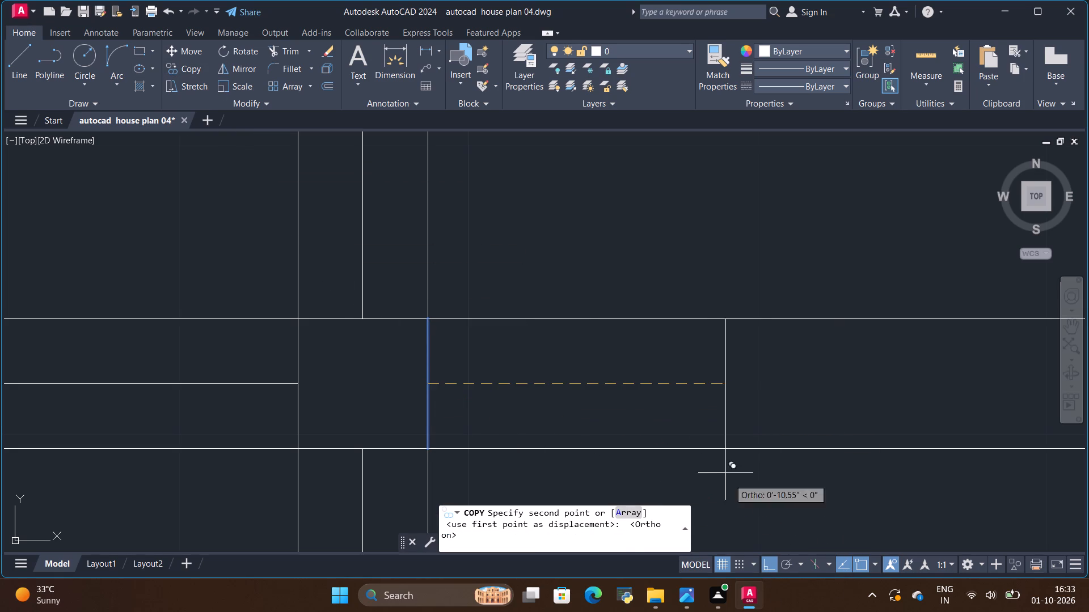
{"action": "key", "text": "BackSpace"}
{"action": "key", "text": "BackSpace"}
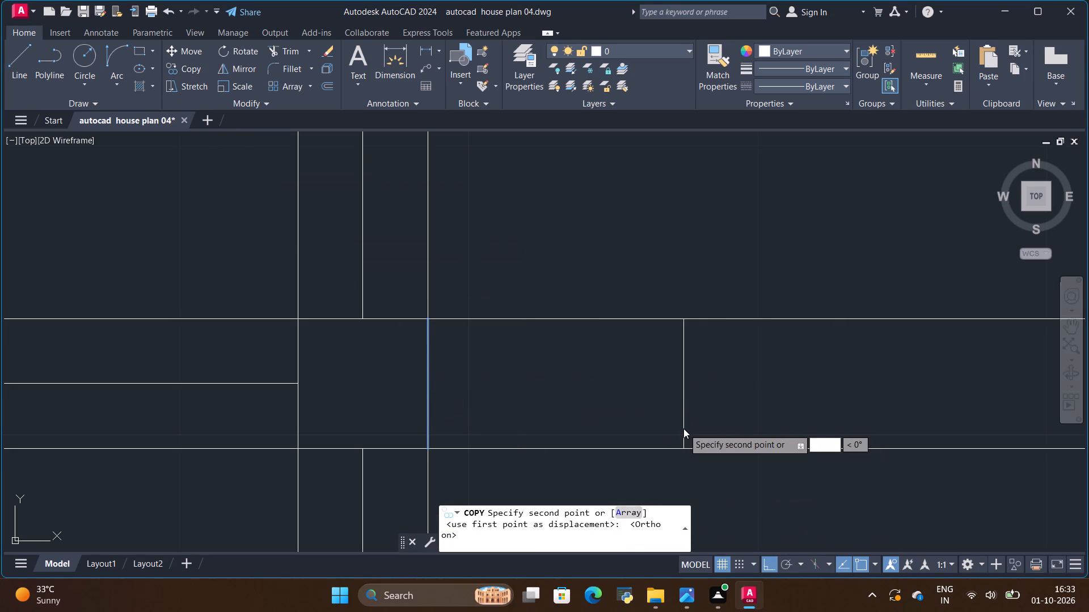
{"action": "key", "text": "4"}
{"action": "key", "text": "shift+quotedbl"}
{"action": "key", "text": "Return"}
{"action": "key", "text": "Escape"}
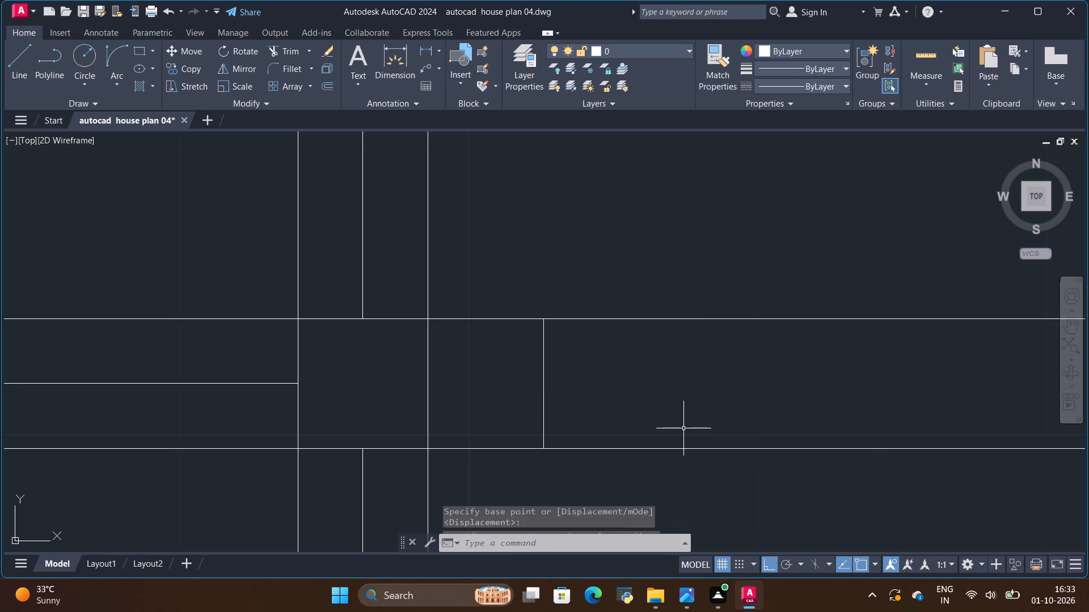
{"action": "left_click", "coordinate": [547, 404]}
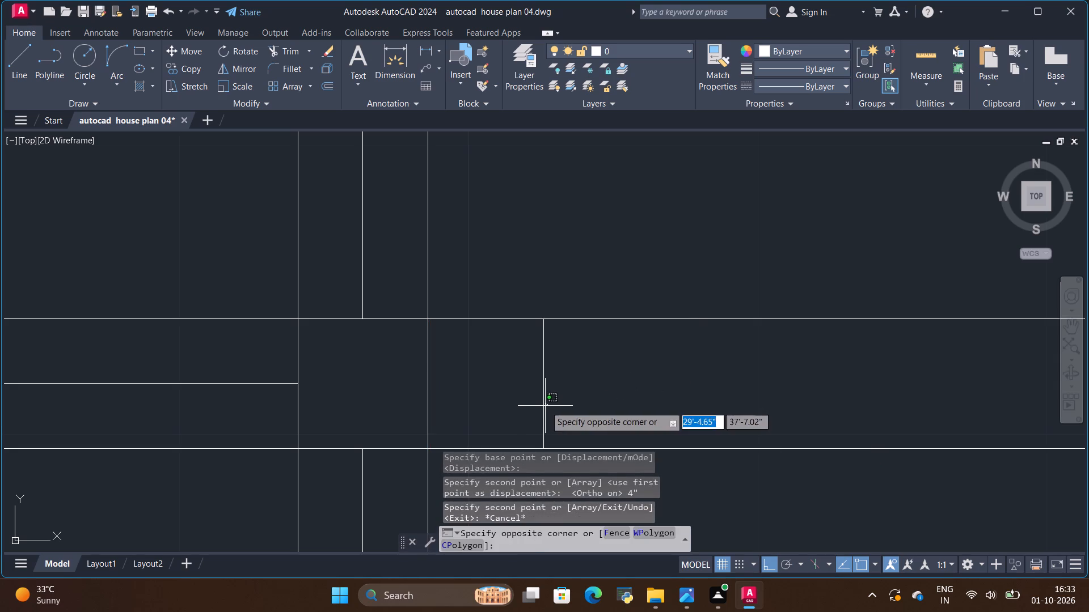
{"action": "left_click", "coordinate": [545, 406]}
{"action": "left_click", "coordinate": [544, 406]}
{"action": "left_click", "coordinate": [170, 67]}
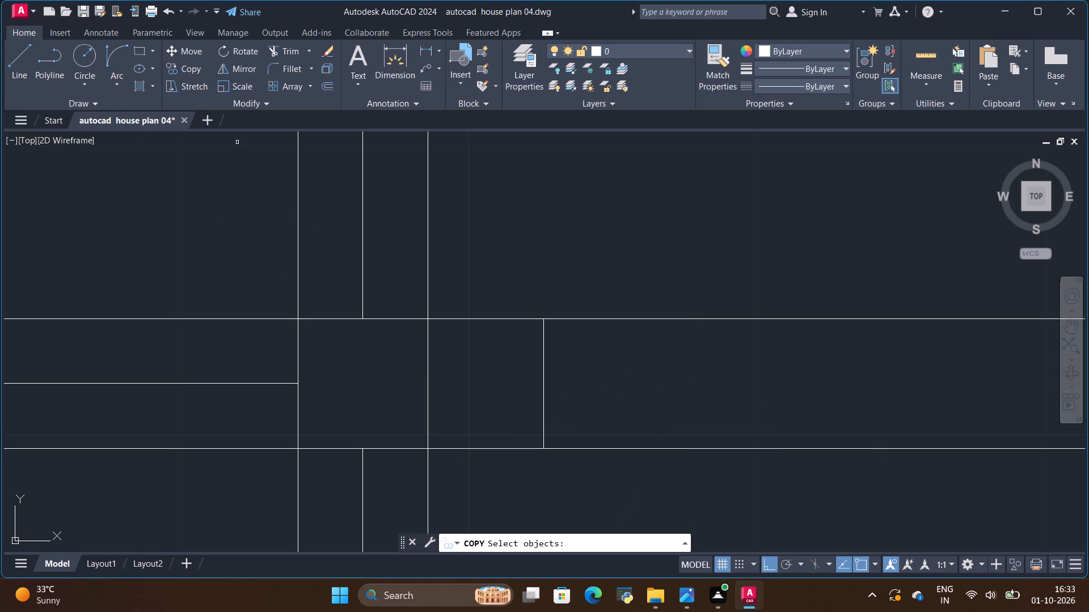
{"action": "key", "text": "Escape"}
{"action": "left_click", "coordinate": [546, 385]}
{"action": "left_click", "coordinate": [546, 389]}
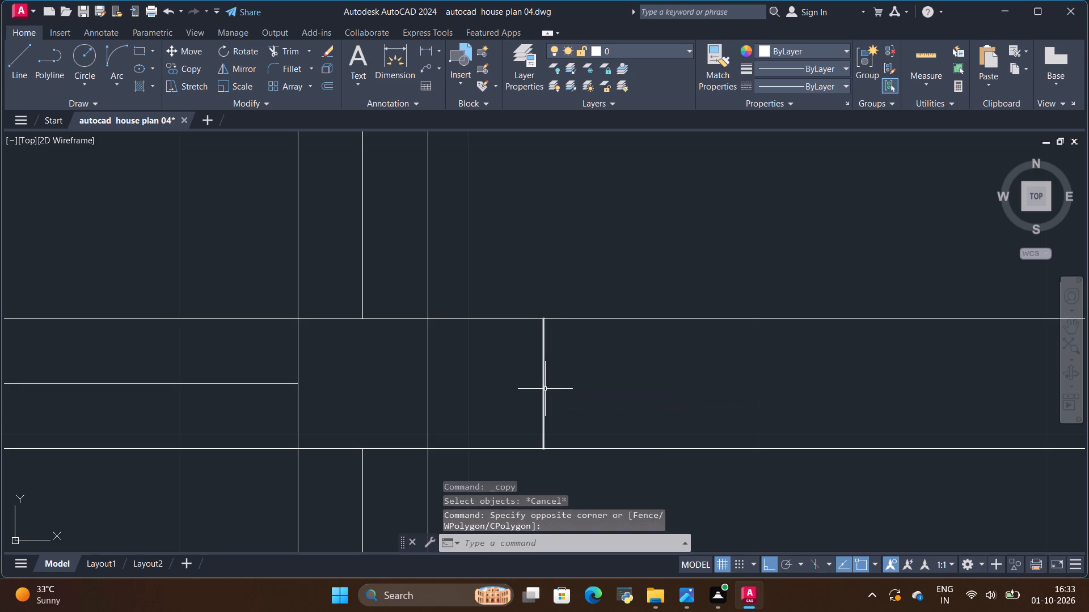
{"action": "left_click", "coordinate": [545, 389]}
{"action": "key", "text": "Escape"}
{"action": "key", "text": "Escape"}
Copy the toilet door's first jamb line 3' to the right along the bottom wall for the opposite jamb.
{"action": "left_click", "coordinate": [542, 350]}
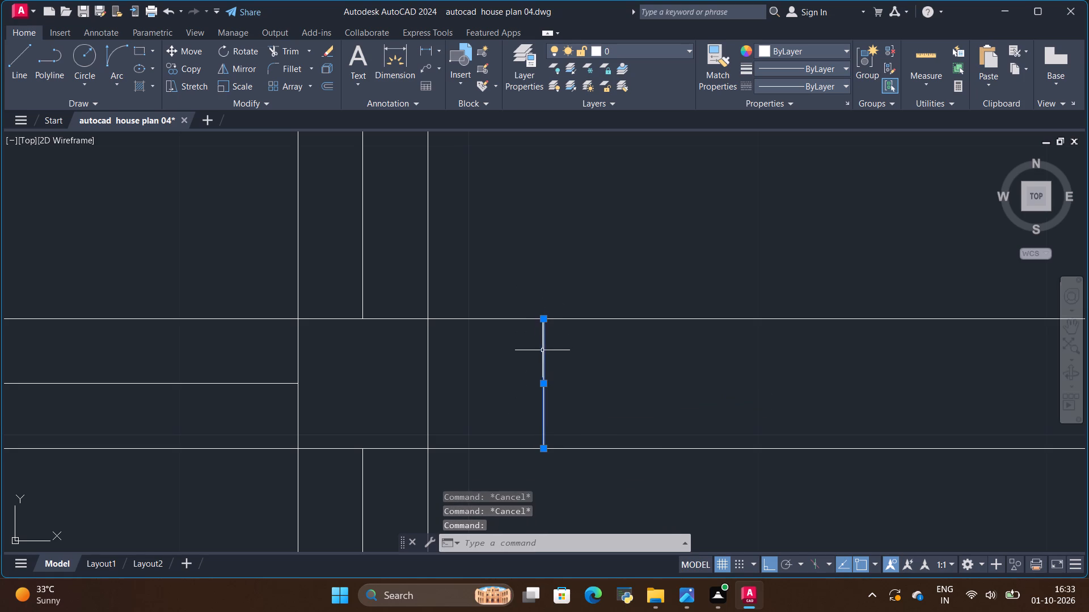
{"action": "left_click", "coordinate": [191, 71]}
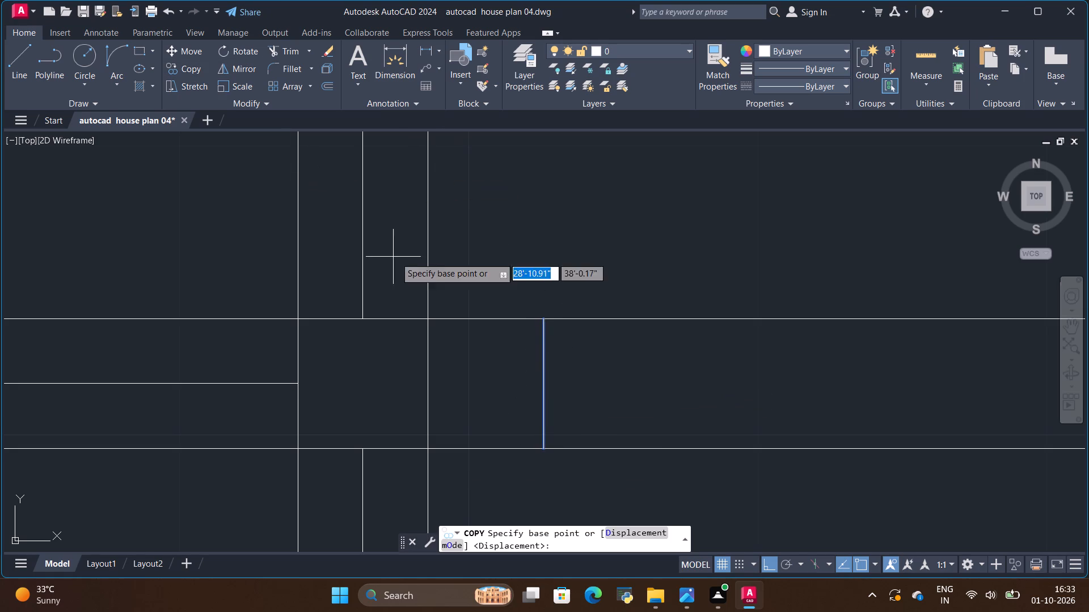
{"action": "left_click", "coordinate": [542, 382]}
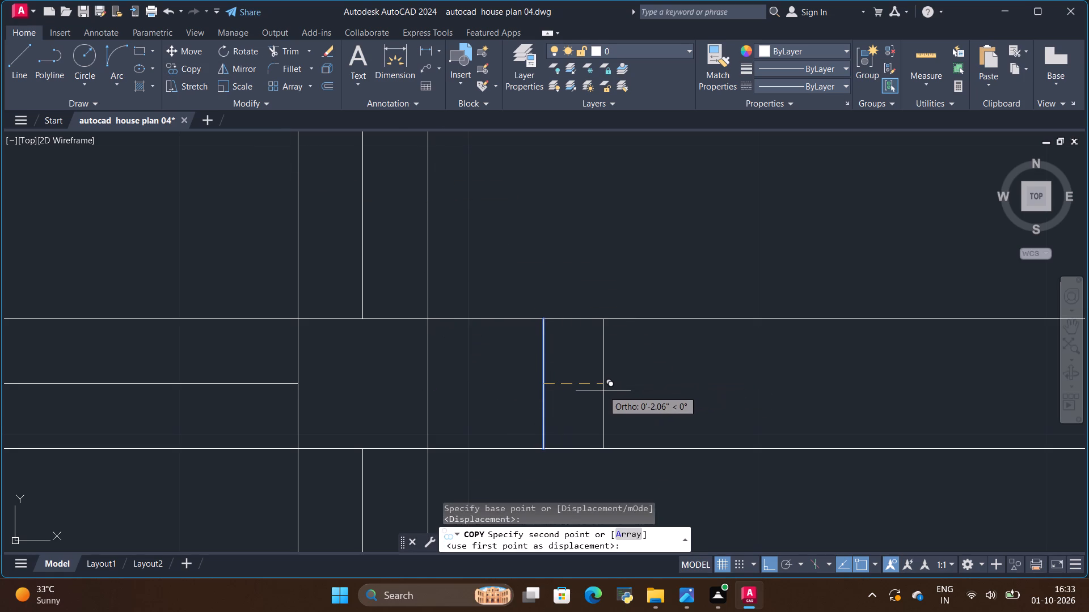
{"action": "key", "text": "BackSpace"}
{"action": "key", "text": "BackSpace"}
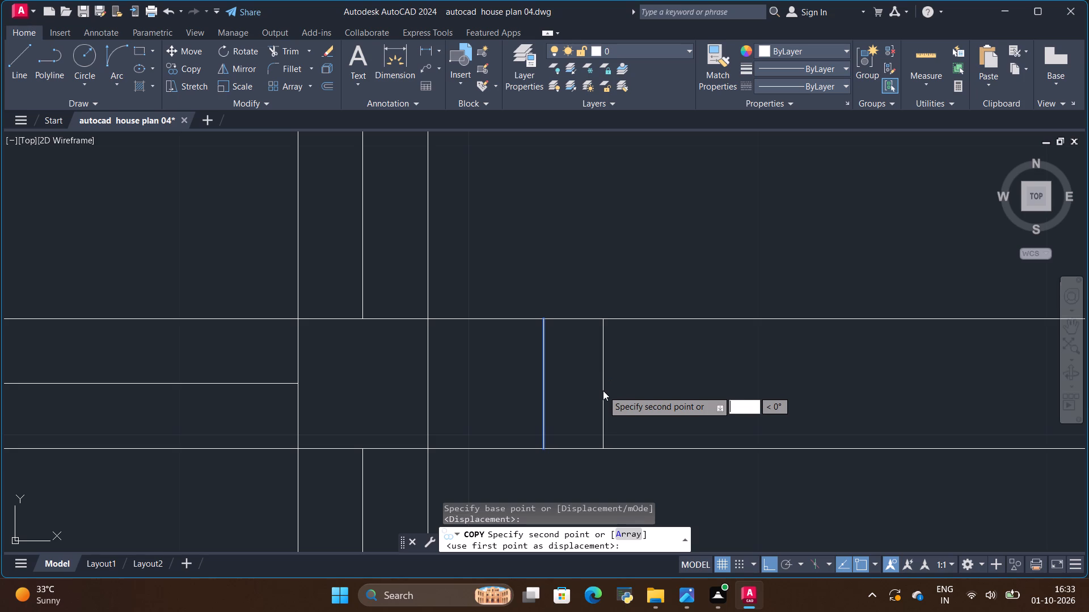
{"action": "type", "text": "3'"}
{"action": "key", "text": "Return"}
{"action": "key", "text": "Escape"}
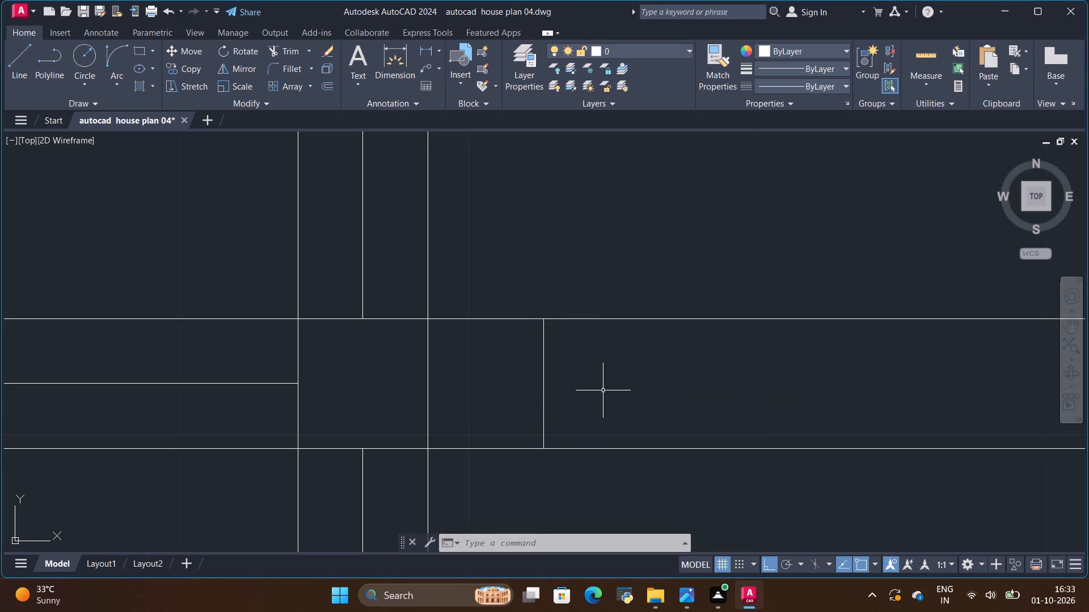
Trim both wall face lines between the two jambs to cut the lower toilet's door opening, and return to the reference.
{"action": "scroll", "coordinate": [518, 352], "scroll_direction": "down", "scroll_amount": 3}
{"action": "scroll", "coordinate": [666, 382], "scroll_direction": "up", "scroll_amount": 1}
{"action": "scroll", "coordinate": [666, 382], "scroll_direction": "down", "scroll_amount": 3}
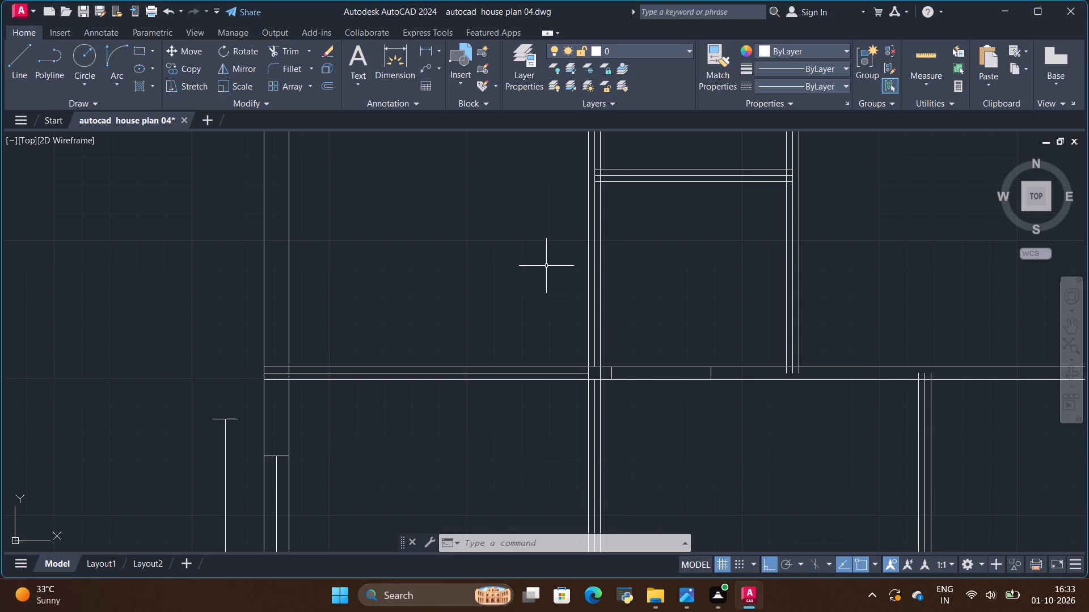
{"action": "left_click", "coordinate": [287, 50]}
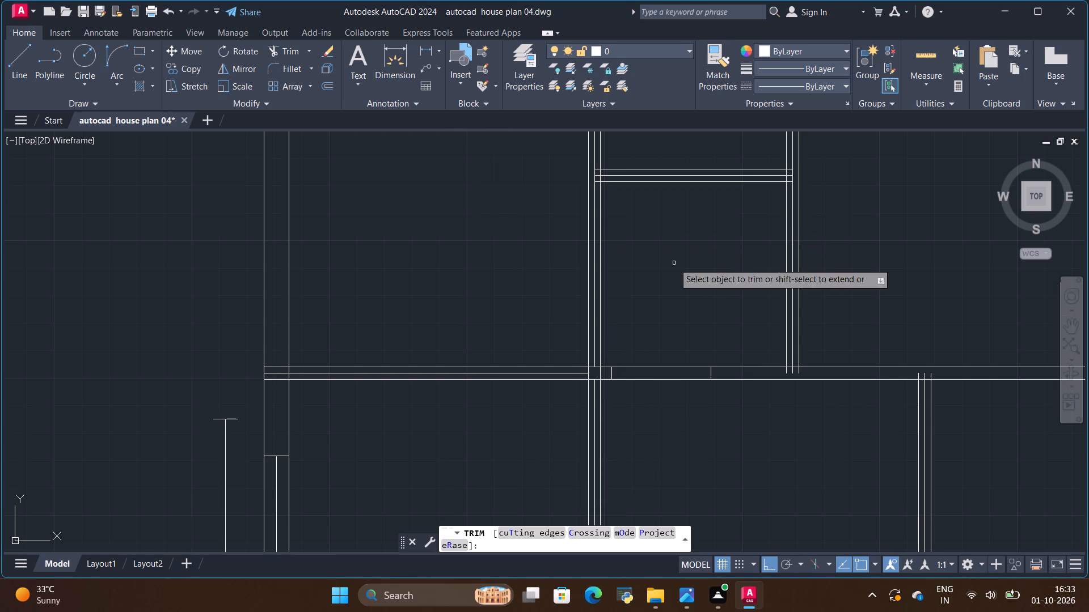
{"action": "scroll", "coordinate": [678, 390], "scroll_direction": "up", "scroll_amount": 1}
{"action": "left_click_drag", "start_coordinate": [657, 340], "coordinate": [669, 390]}
{"action": "scroll", "coordinate": [668, 318], "scroll_direction": "down", "scroll_amount": 2}
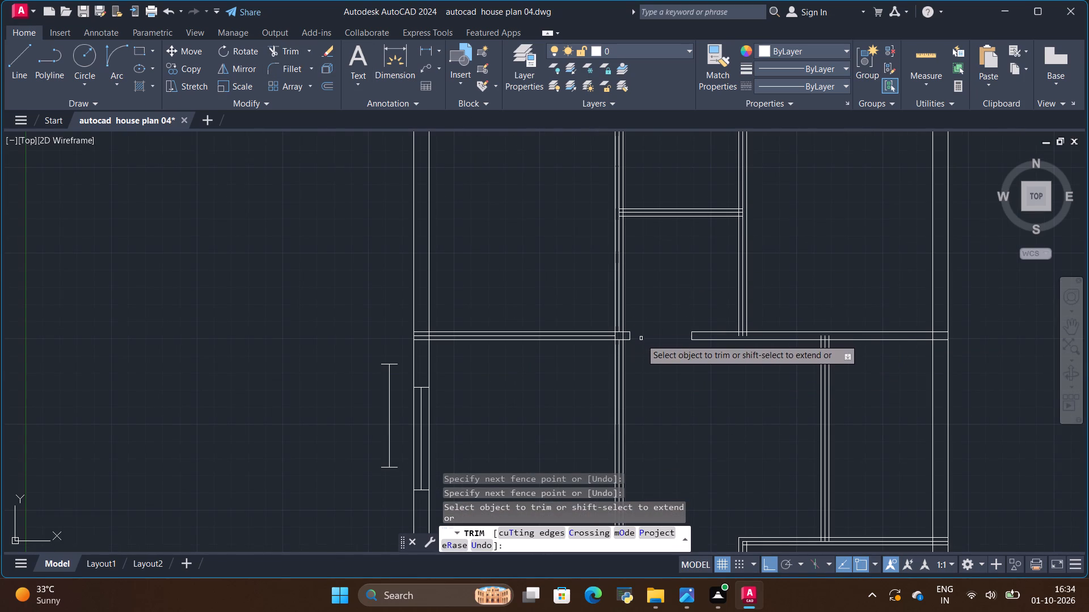
{"action": "key", "text": "alt+Tab"}
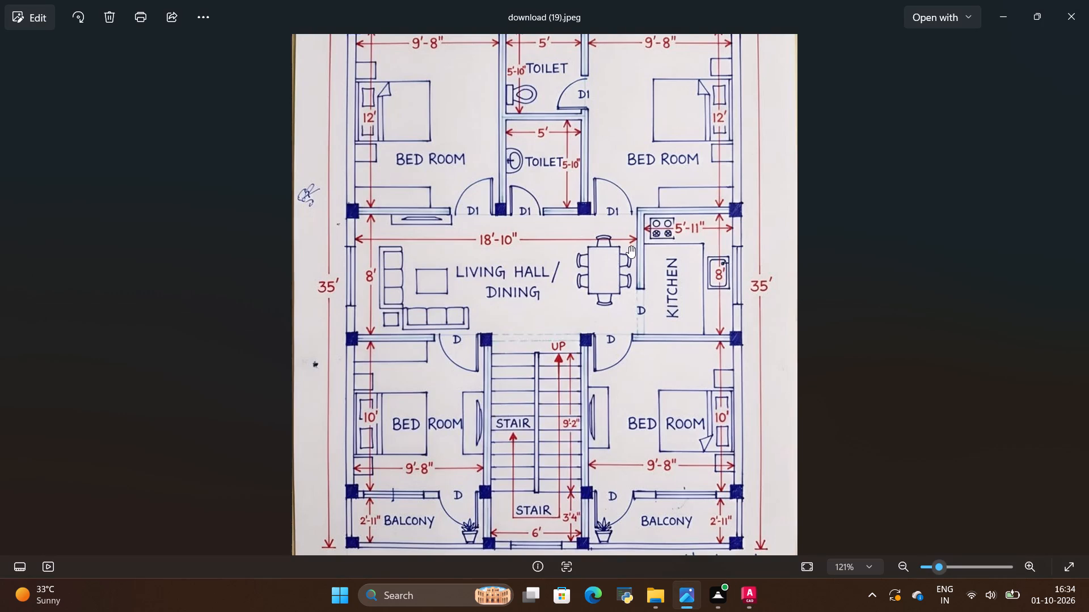
After checking the reference, draw a line across the upper toilet's right wall, flush with the upper face of the partition between the toilets.
{"action": "scroll", "coordinate": [629, 246], "scroll_direction": "down", "scroll_amount": 2}
{"action": "scroll", "coordinate": [593, 50], "scroll_direction": "up", "scroll_amount": 6}
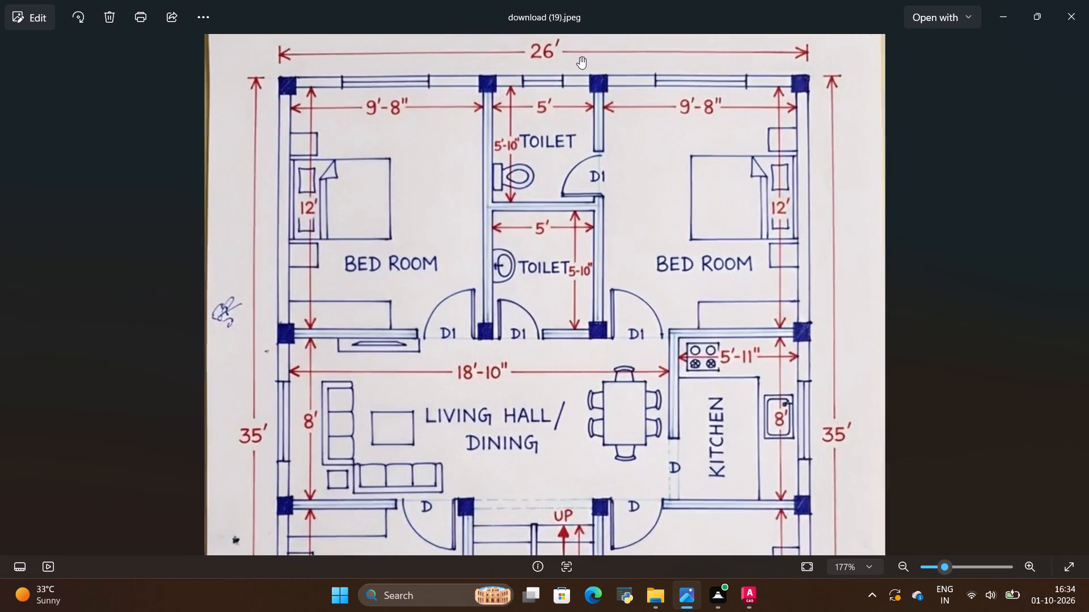
{"action": "key", "text": "alt+Tab"}
{"action": "scroll", "coordinate": [667, 220], "scroll_direction": "down", "scroll_amount": 3}
{"action": "scroll", "coordinate": [697, 174], "scroll_direction": "up", "scroll_amount": 2}
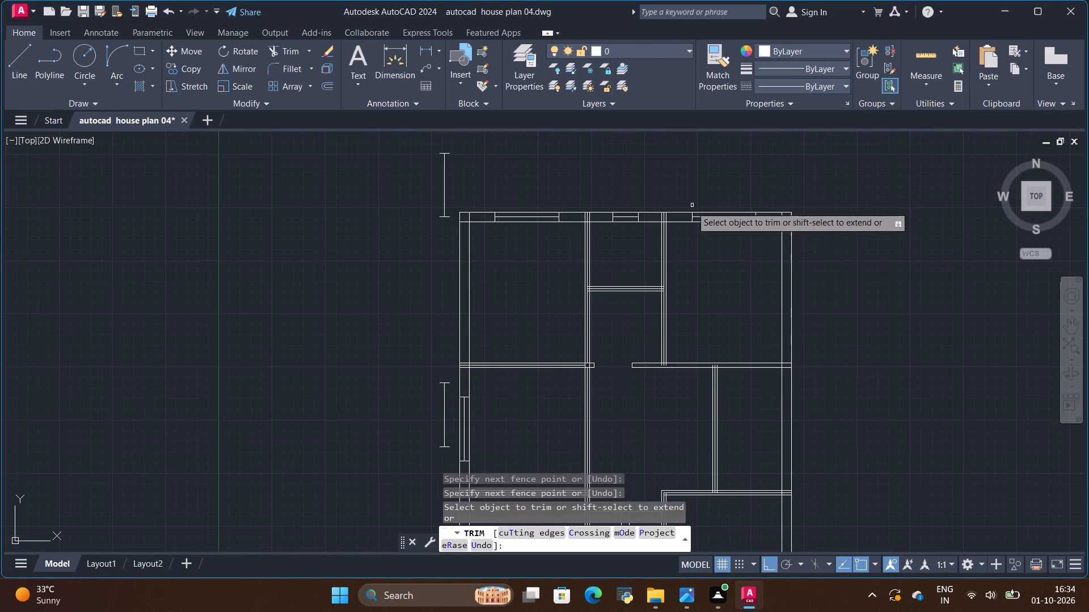
{"action": "scroll", "coordinate": [663, 283], "scroll_direction": "up", "scroll_amount": 4}
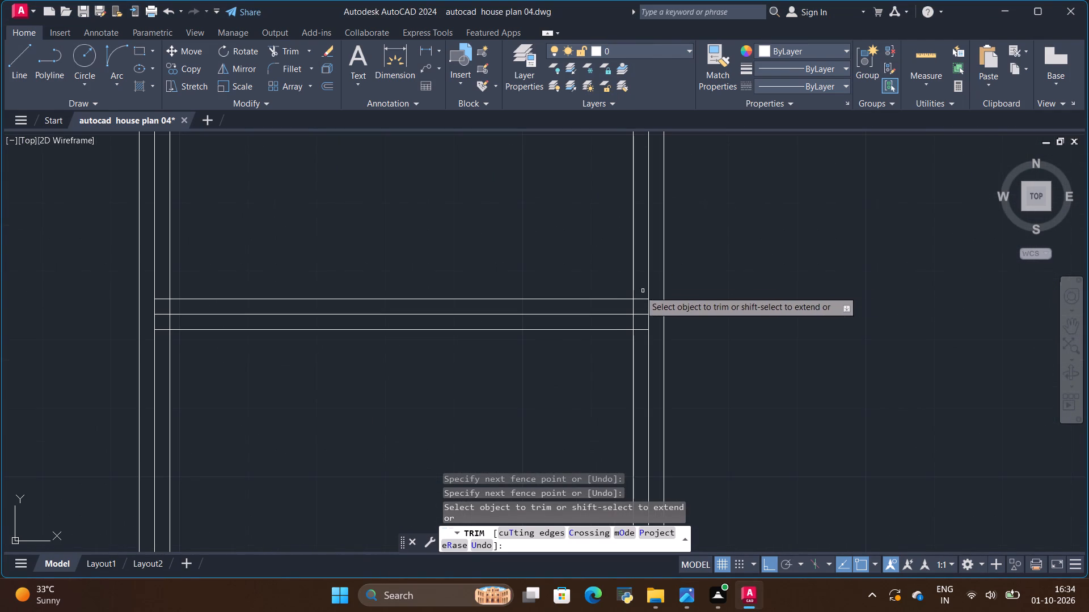
{"action": "left_click", "coordinate": [16, 64]}
{"action": "scroll", "coordinate": [687, 271], "scroll_direction": "up", "scroll_amount": 2}
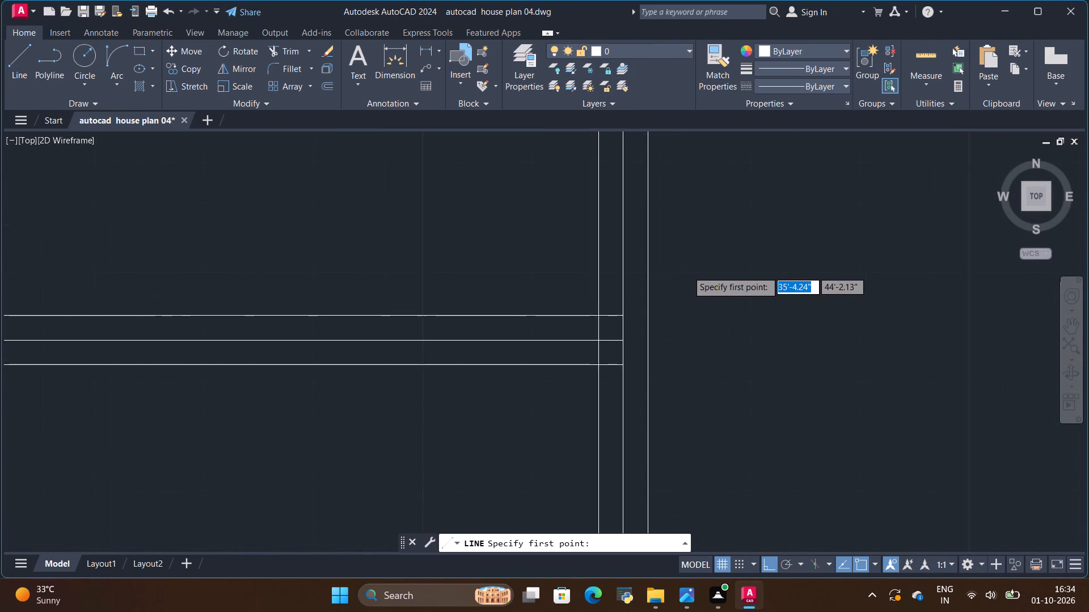
{"action": "left_click", "coordinate": [544, 342]}
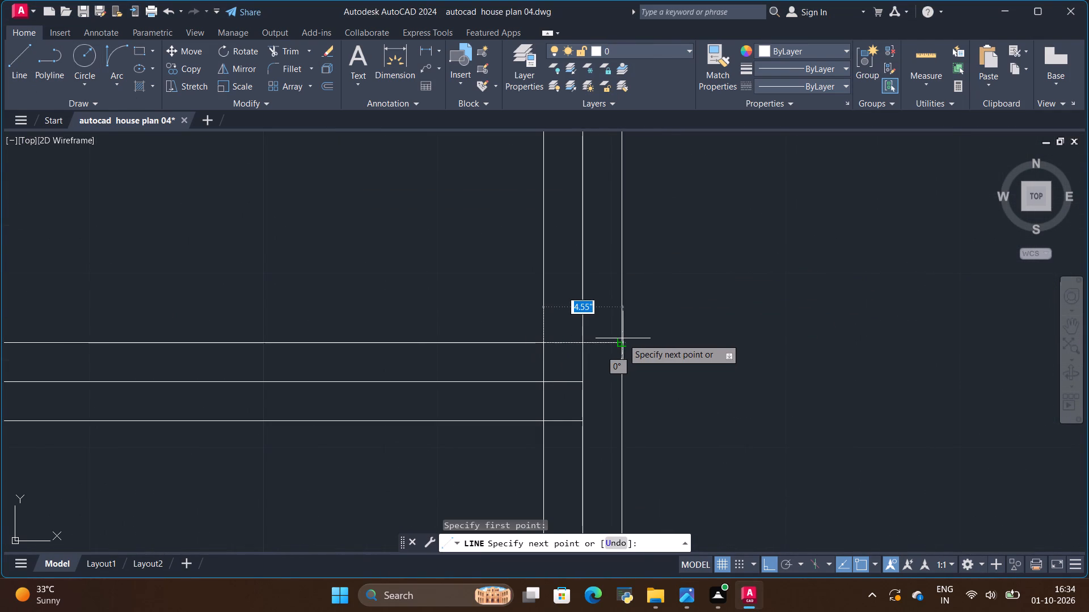
{"action": "left_click", "coordinate": [626, 338]}
{"action": "key", "text": "Escape"}
Trim the right wall's centre line above and just below the new cross-wall line, down to the partition's centre line.
{"action": "scroll", "coordinate": [587, 363], "scroll_direction": "up", "scroll_amount": 1}
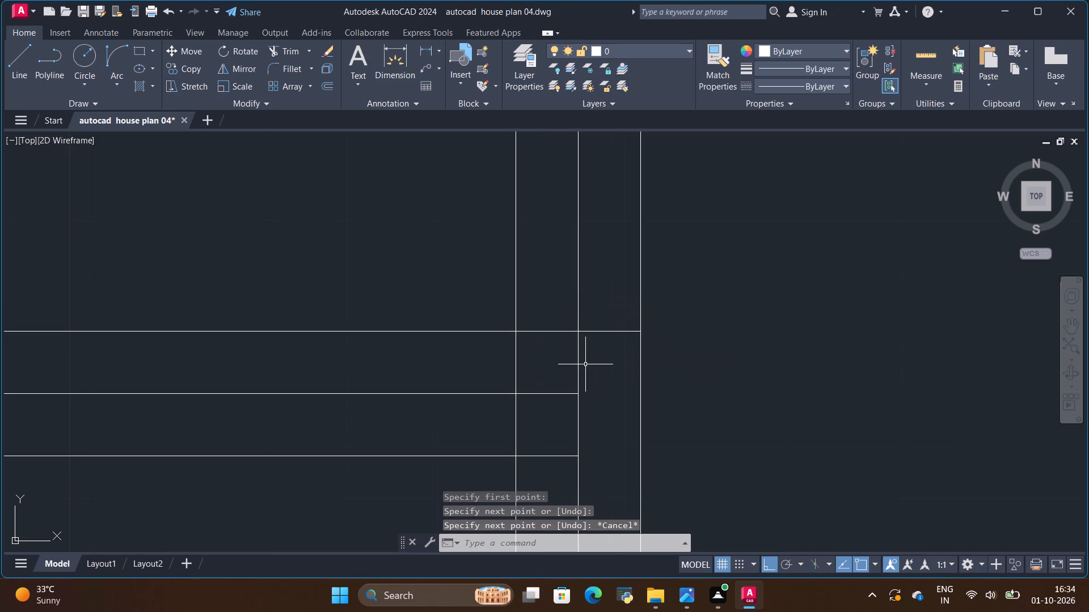
{"action": "left_click", "coordinate": [294, 48]}
{"action": "left_click_drag", "start_coordinate": [551, 269], "coordinate": [589, 259]}
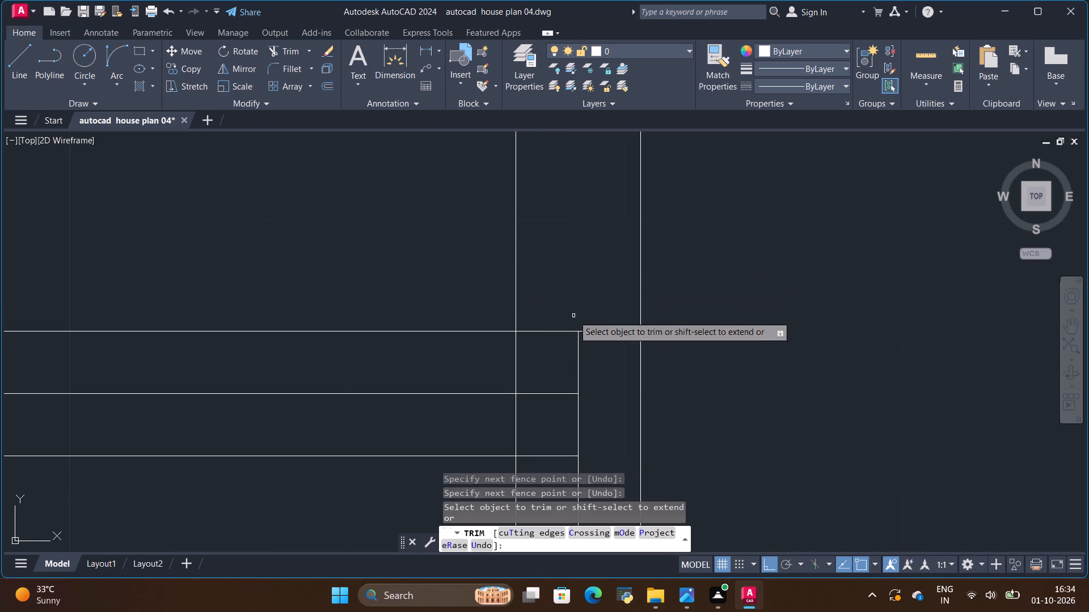
{"action": "left_click_drag", "start_coordinate": [563, 371], "coordinate": [592, 364]}
{"action": "key", "text": "space"}
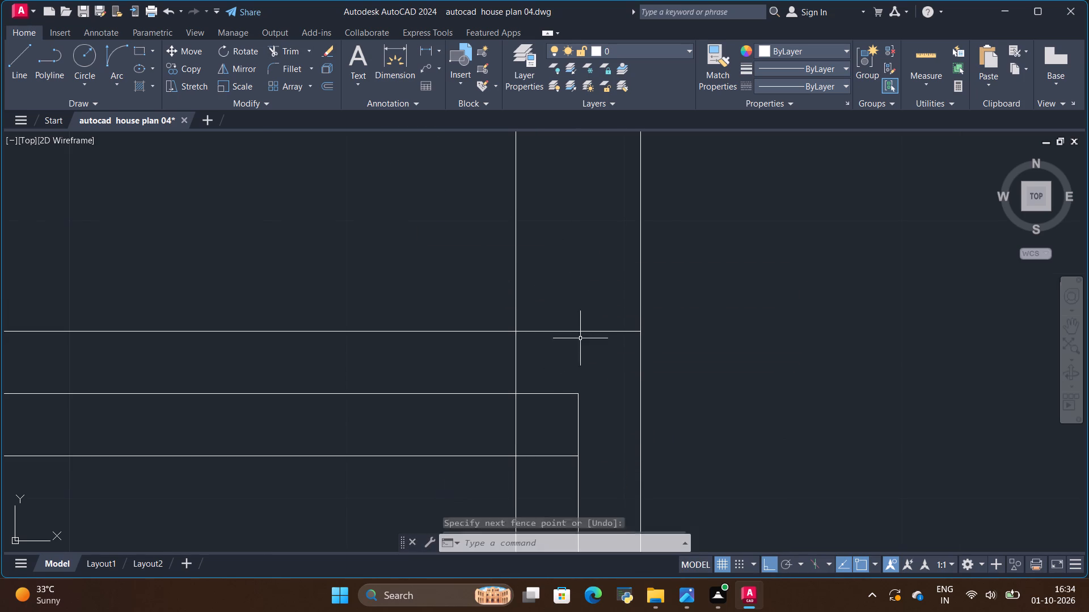
Copy the cross-wall line straight up along the upper toilet's right wall from its midpoint for the door's first jamb.
{"action": "left_click", "coordinate": [581, 330]}
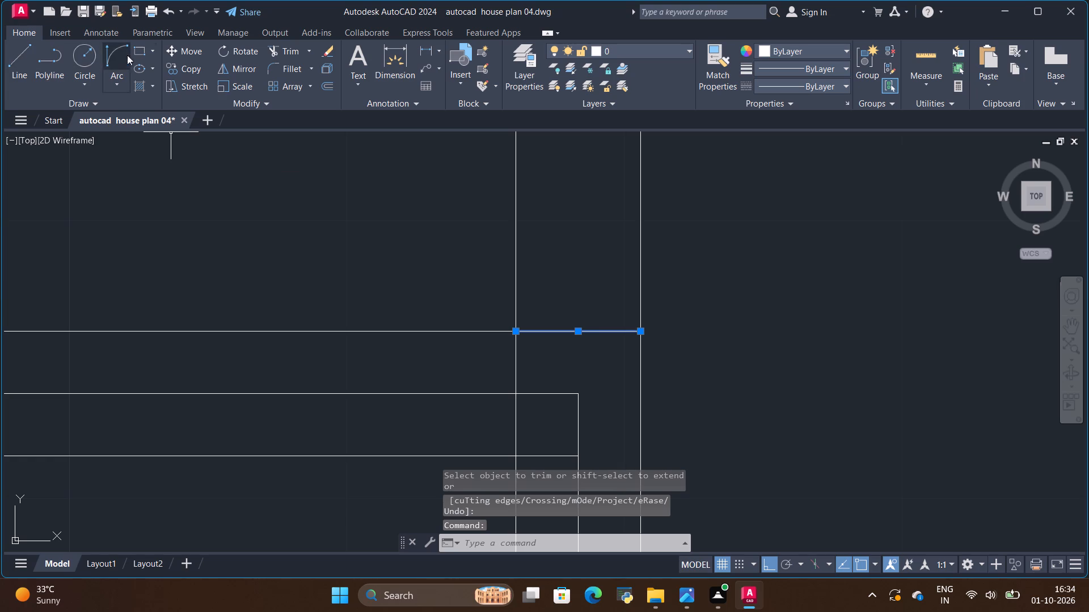
{"action": "left_click", "coordinate": [195, 63]}
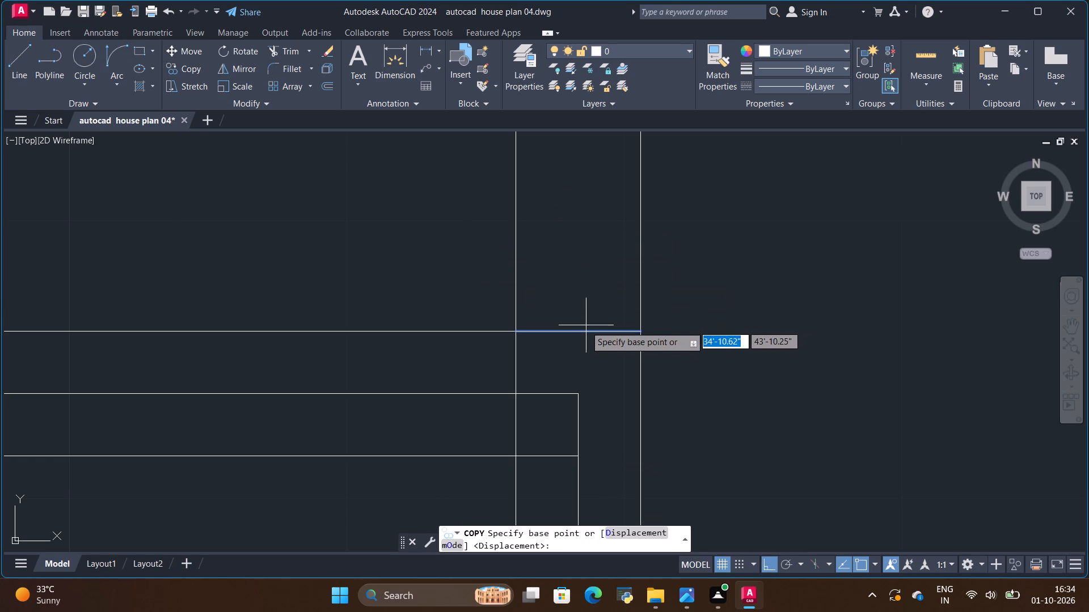
{"action": "left_click", "coordinate": [579, 330]}
{"action": "key", "text": "BackSpace"}
{"action": "key", "text": "BackSpace"}
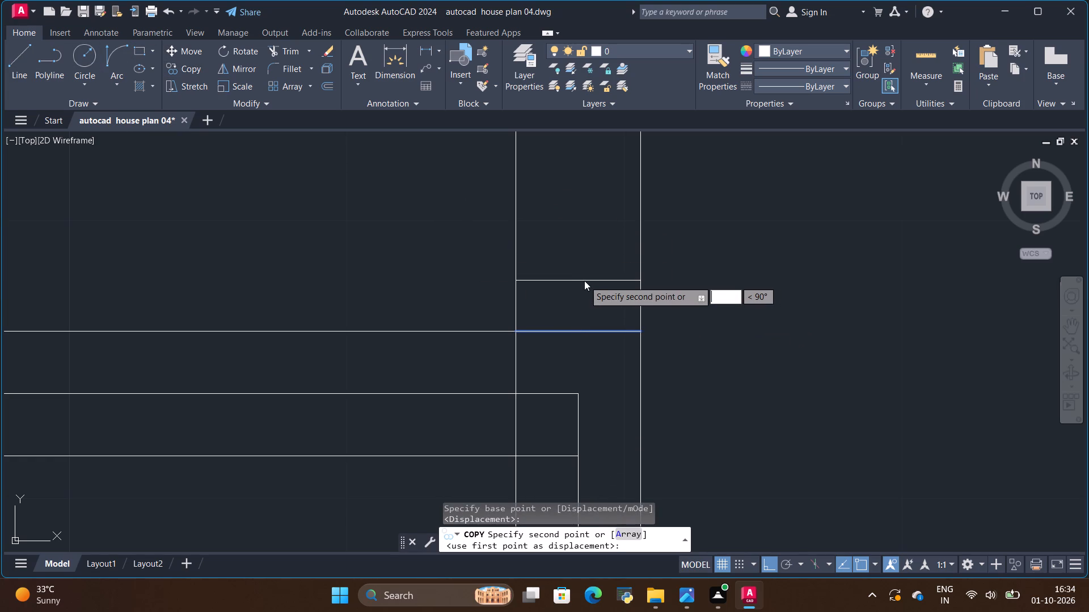
Place copies of the cross-wall line 4" and 3'4" above it as the upper toilet's door jambs.
{"action": "key", "text": "3"}
{"action": "key", "text": "BackSpace"}
{"action": "key", "text": "BackSpace"}
{"action": "key", "text": "4"}
{"action": "key", "text": "shift+quotedbl"}
{"action": "key", "text": "Return"}
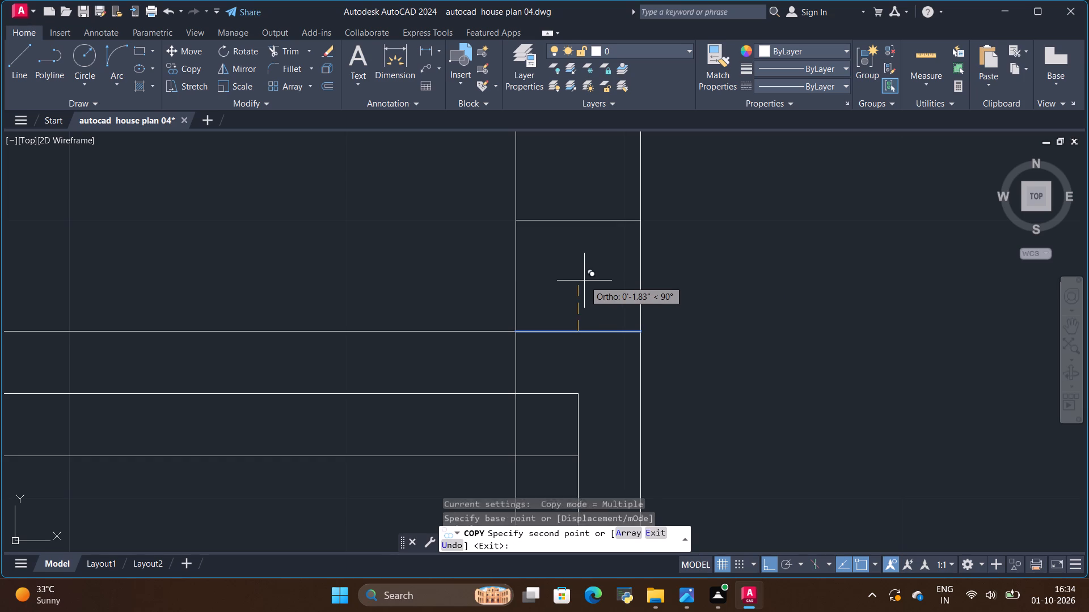
{"action": "key", "text": "BackSpace"}
{"action": "key", "text": "BackSpace"}
{"action": "type", "text": "3'4\""}
{"action": "key", "text": "Return"}
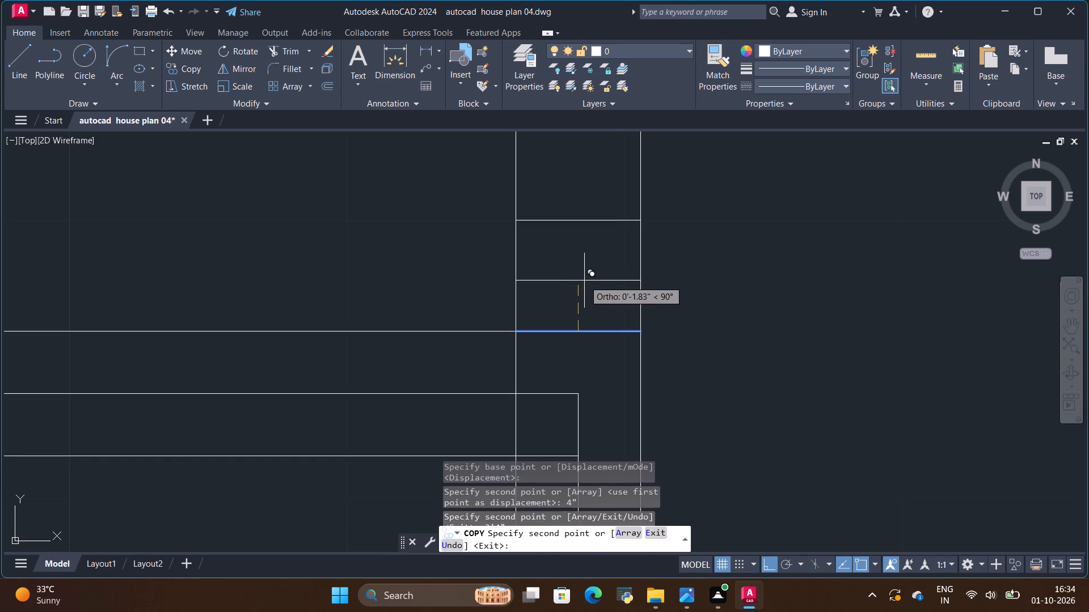
Trim both faces of the upper toilet's right wall between the two jambs to cut the door opening.
{"action": "scroll", "coordinate": [651, 307], "scroll_direction": "down", "scroll_amount": 5}
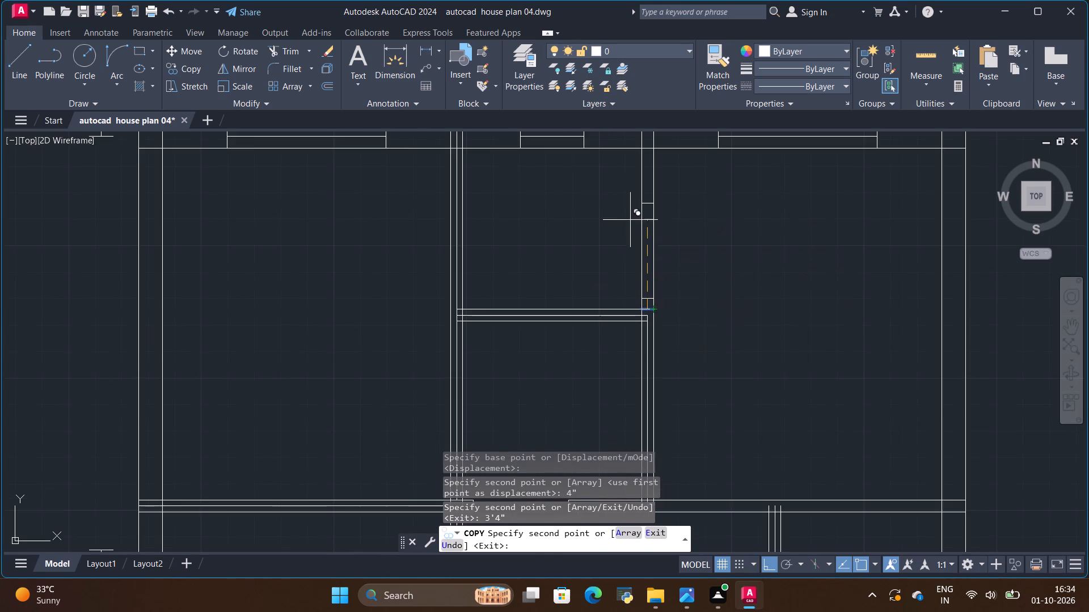
{"action": "scroll", "coordinate": [628, 207], "scroll_direction": "up", "scroll_amount": 2}
{"action": "left_click", "coordinate": [292, 50]}
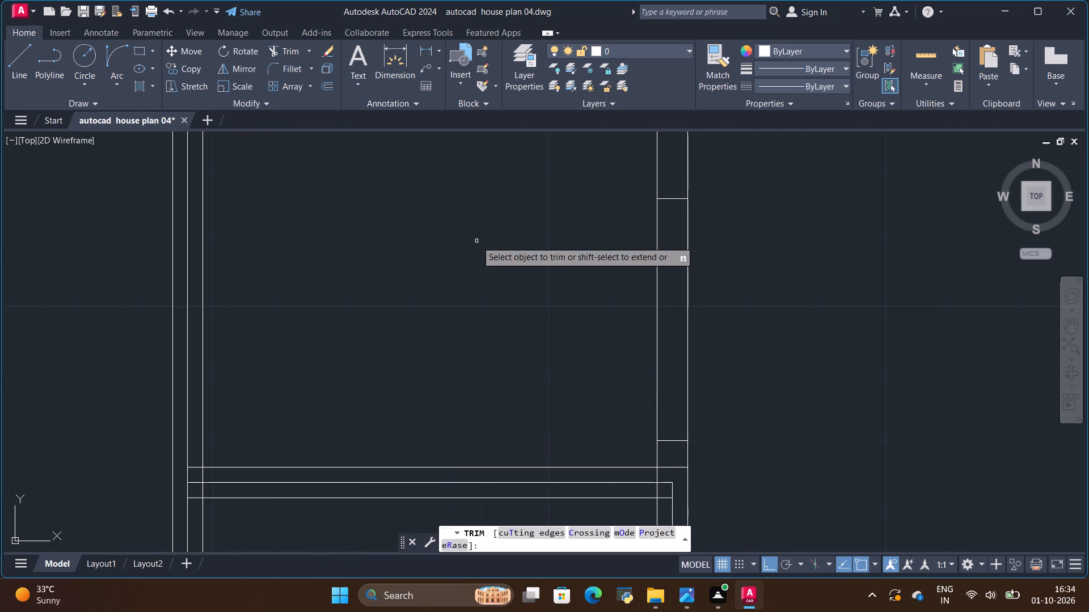
{"action": "left_click_drag", "start_coordinate": [492, 251], "coordinate": [758, 308]}
{"action": "scroll", "coordinate": [613, 271], "scroll_direction": "down", "scroll_amount": 3}
{"action": "key", "text": "Escape"}
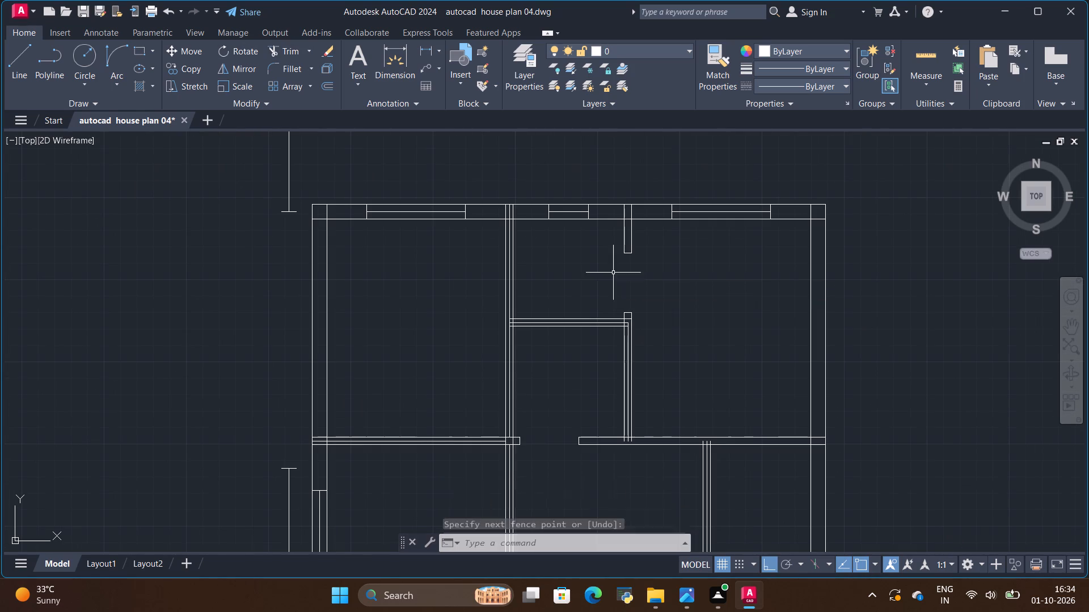
{"action": "scroll", "coordinate": [603, 272], "scroll_direction": "down", "scroll_amount": 1}
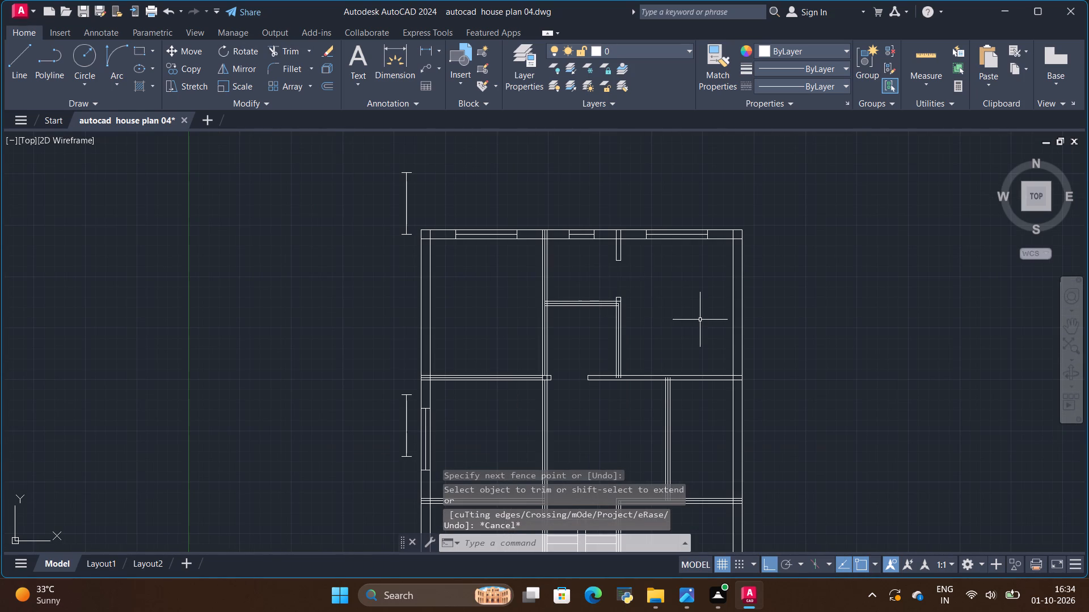
Trim away the centre line of the left bedroom's lower wall, up to the partition beside the toilets.
{"action": "key", "text": "alt+Tab"}
{"action": "key", "text": "alt+Tab"}
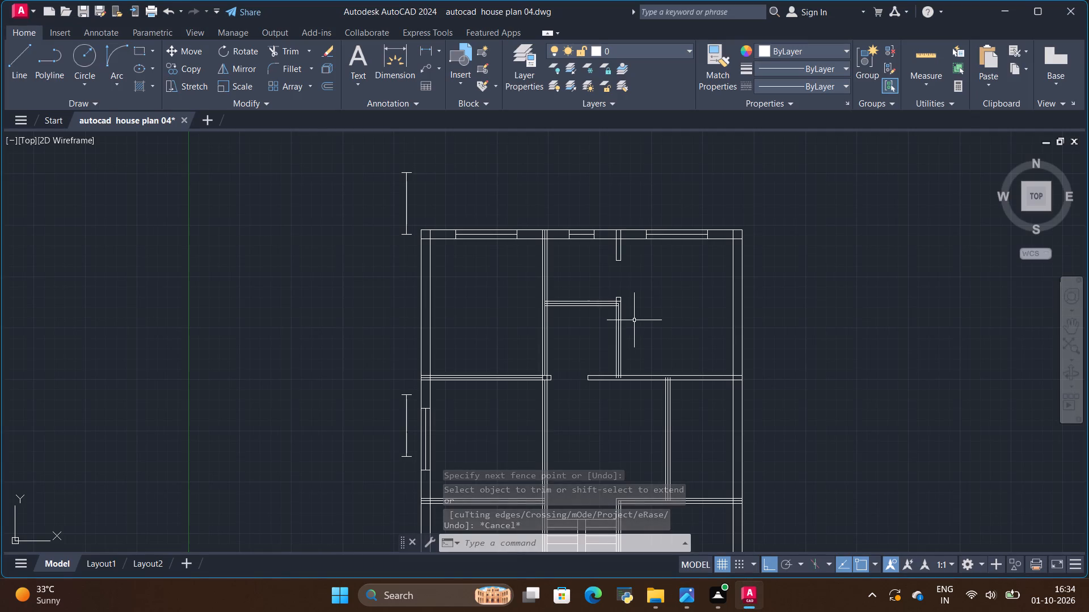
{"action": "scroll", "coordinate": [530, 380], "scroll_direction": "up", "scroll_amount": 5}
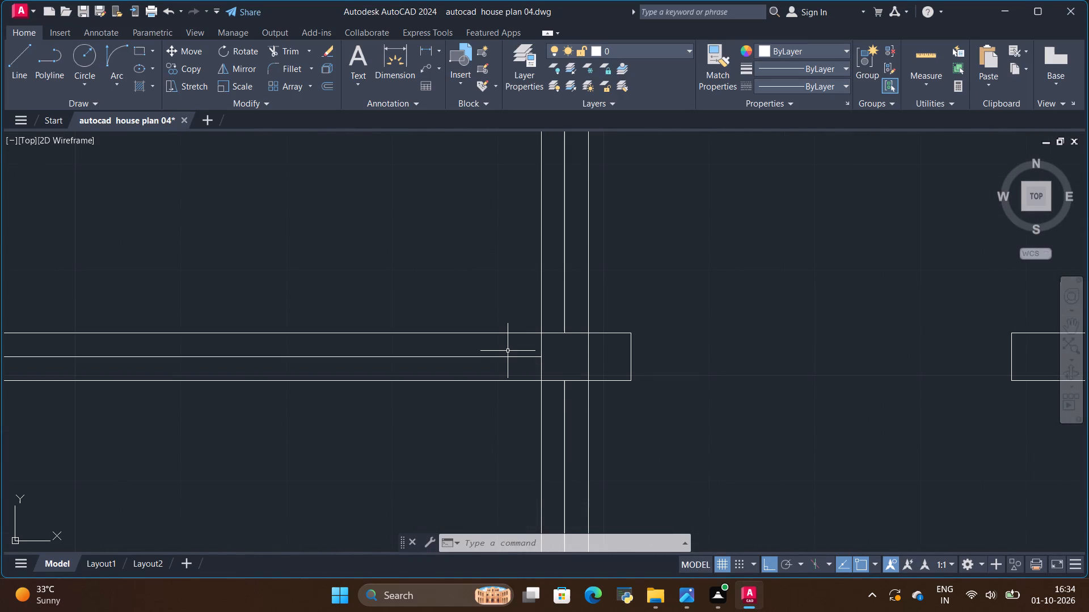
{"action": "left_click_drag", "start_coordinate": [508, 350], "coordinate": [513, 360]}
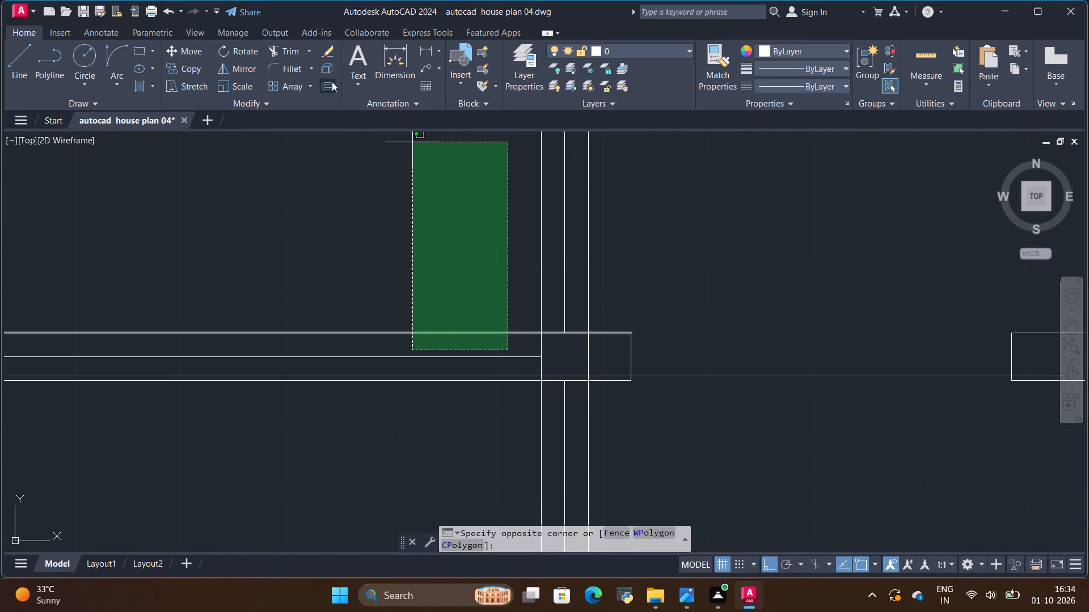
{"action": "key", "text": "Escape"}
{"action": "left_click", "coordinate": [284, 50]}
{"action": "scroll", "coordinate": [445, 265], "scroll_direction": "up", "scroll_amount": 1}
{"action": "scroll", "coordinate": [482, 341], "scroll_direction": "up", "scroll_amount": 1}
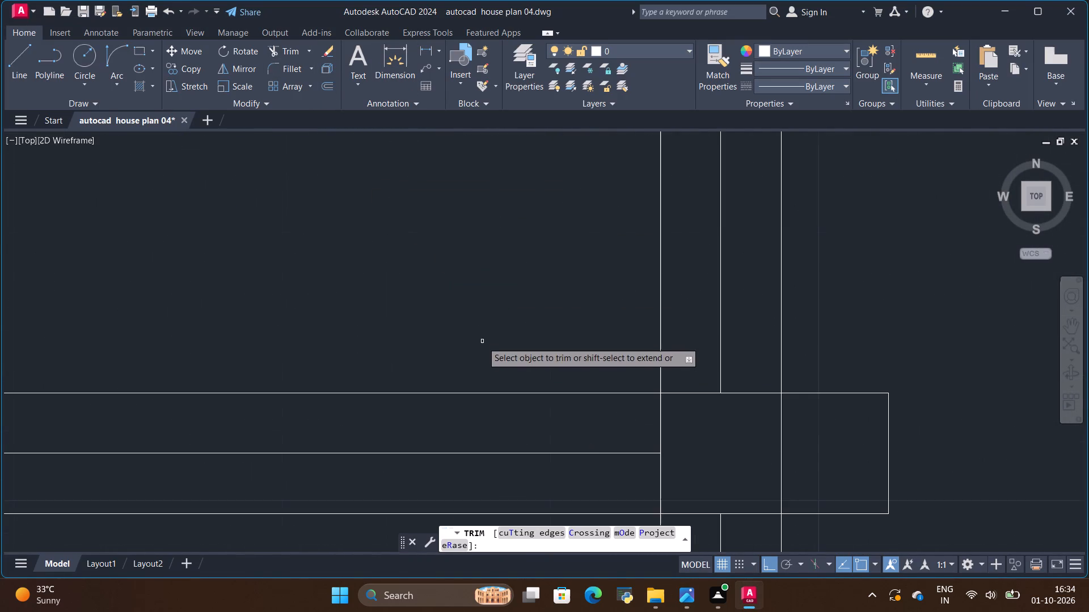
{"action": "scroll", "coordinate": [491, 299], "scroll_direction": "down", "scroll_amount": 1}
{"action": "scroll", "coordinate": [496, 414], "scroll_direction": "up", "scroll_amount": 1}
{"action": "left_click_drag", "start_coordinate": [496, 371], "coordinate": [505, 391]}
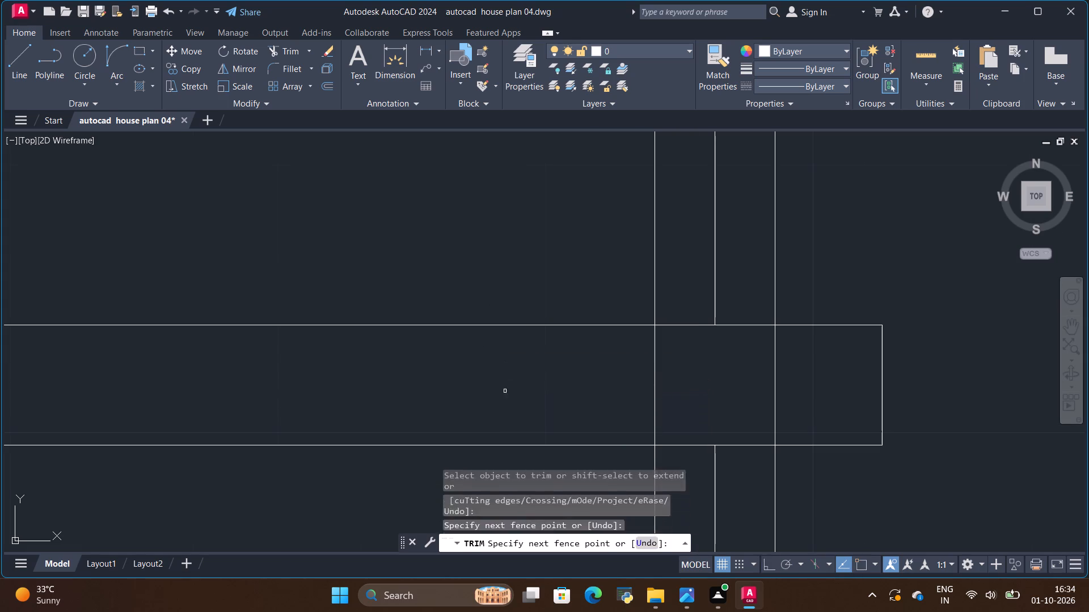
Draw a line across the left bedroom's lower wall, flush with the left face of the partition beside the toilets.
{"action": "double_click", "coordinate": [19, 53]}
{"action": "scroll", "coordinate": [340, 154], "scroll_direction": "down", "scroll_amount": 1}
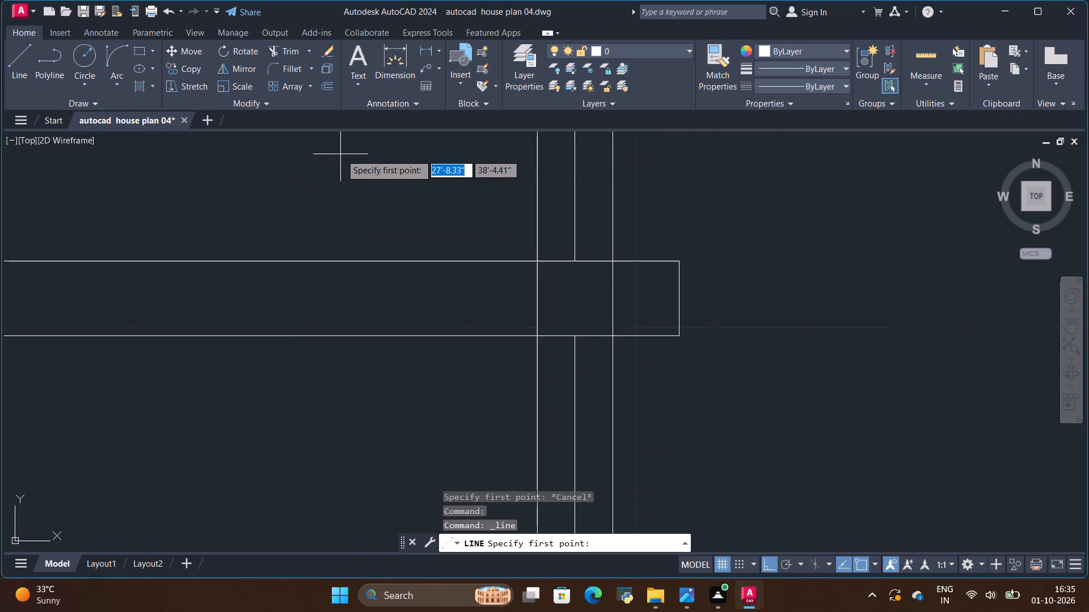
{"action": "left_click", "coordinate": [535, 338]}
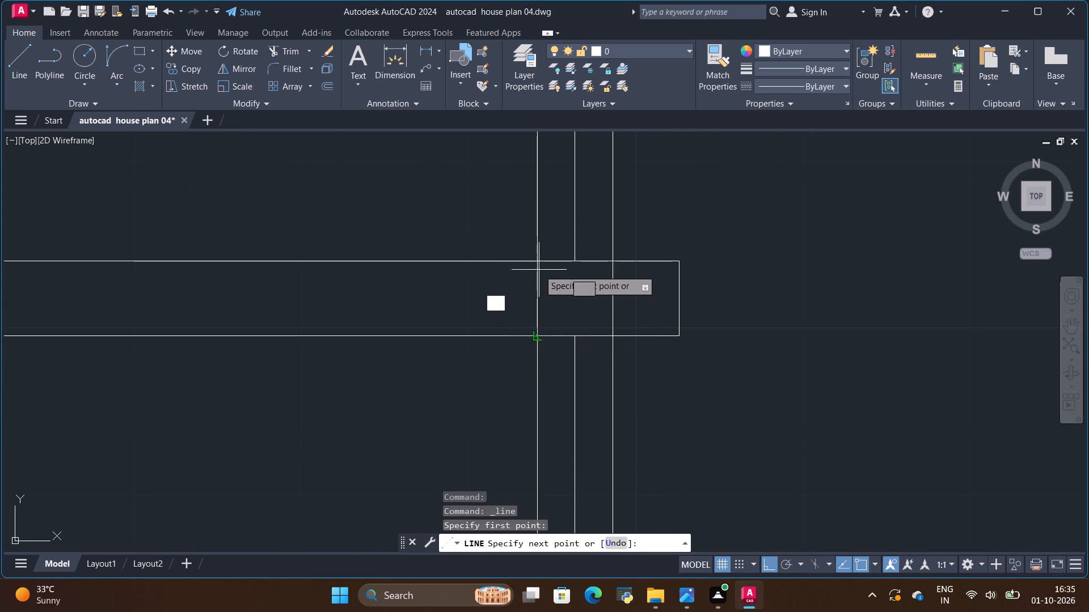
{"action": "left_click", "coordinate": [536, 261]}
{"action": "key", "text": "Escape"}
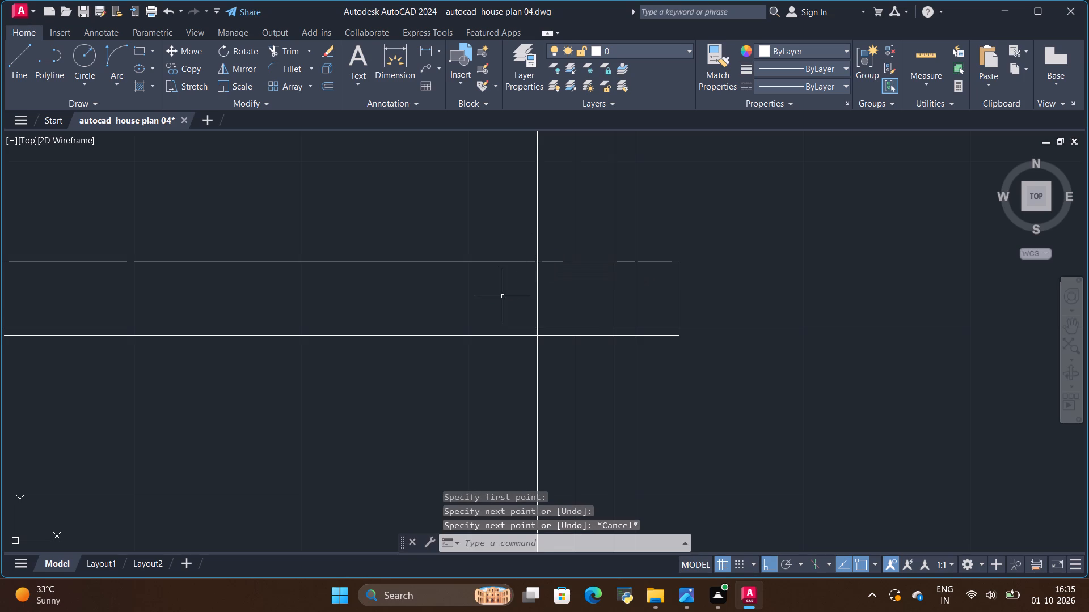
Copy the new cross-wall line 4" and 3'4" to the left along the left bedroom's lower wall as door jambs.
{"action": "scroll", "coordinate": [502, 296], "scroll_direction": "down", "scroll_amount": 1}
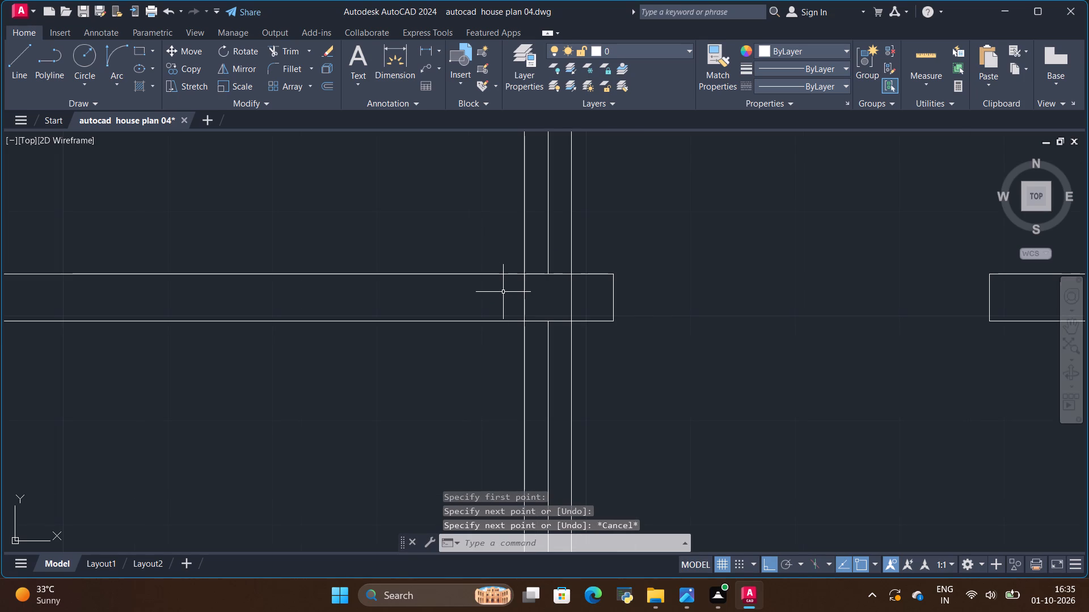
{"action": "scroll", "coordinate": [624, 314], "scroll_direction": "down", "scroll_amount": 2}
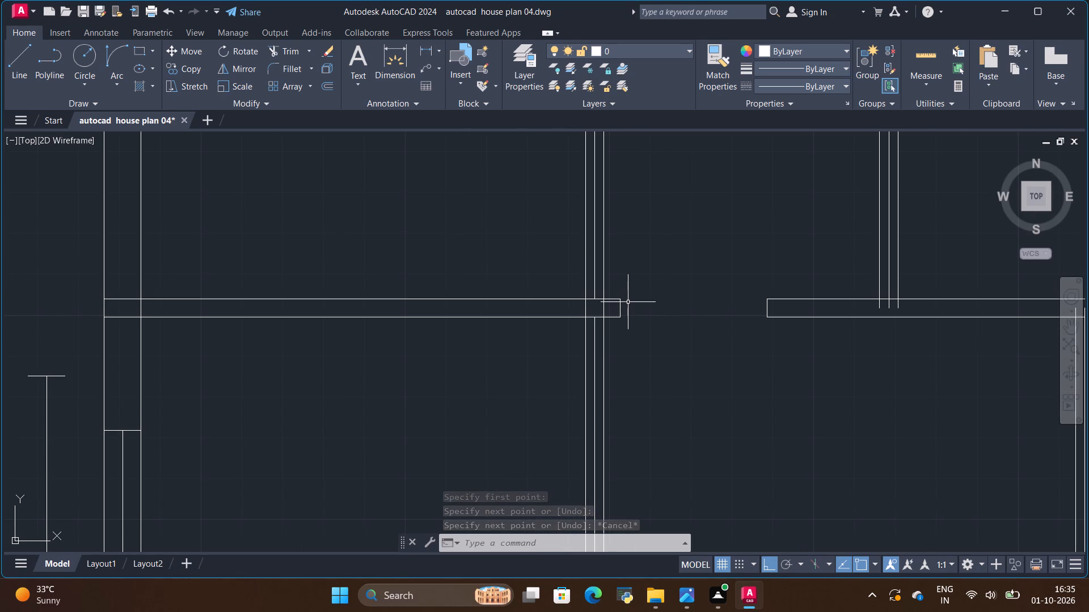
{"action": "scroll", "coordinate": [510, 252], "scroll_direction": "up", "scroll_amount": 2}
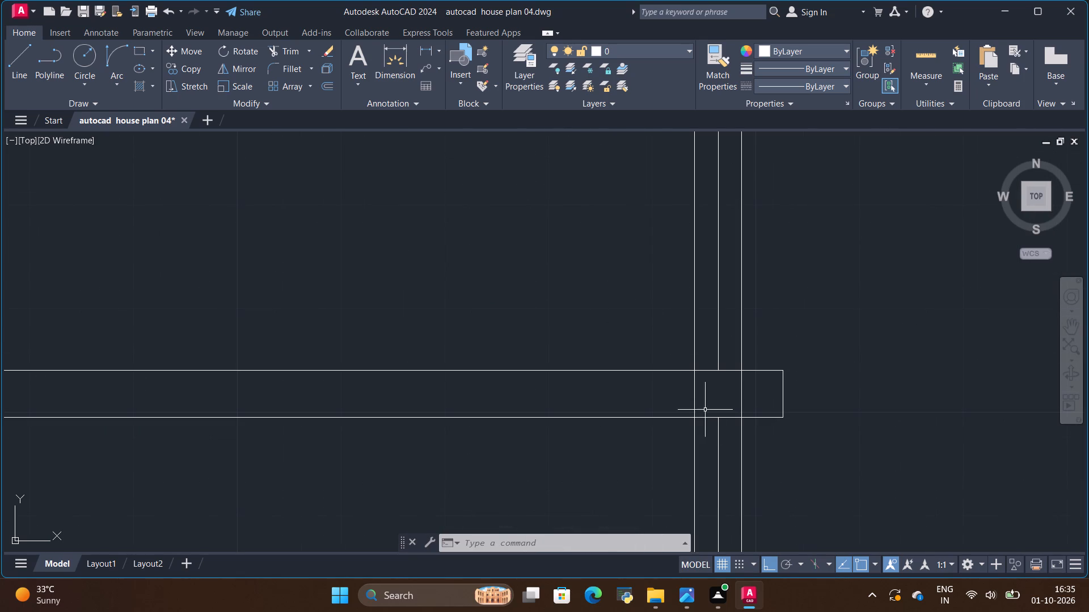
{"action": "left_click", "coordinate": [692, 399]}
{"action": "double_click", "coordinate": [697, 399]}
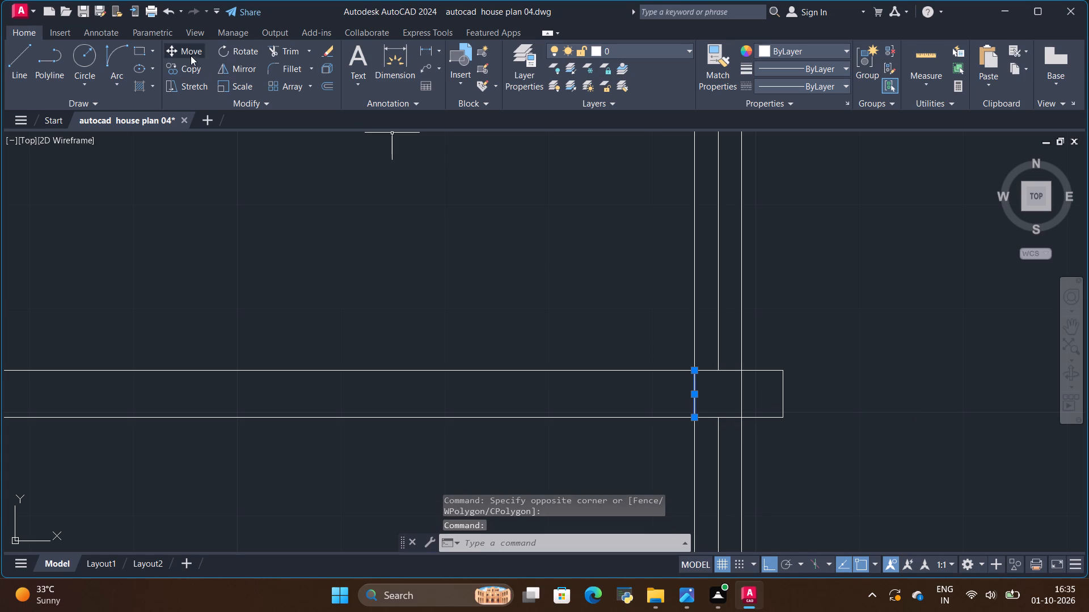
{"action": "left_click", "coordinate": [194, 71]}
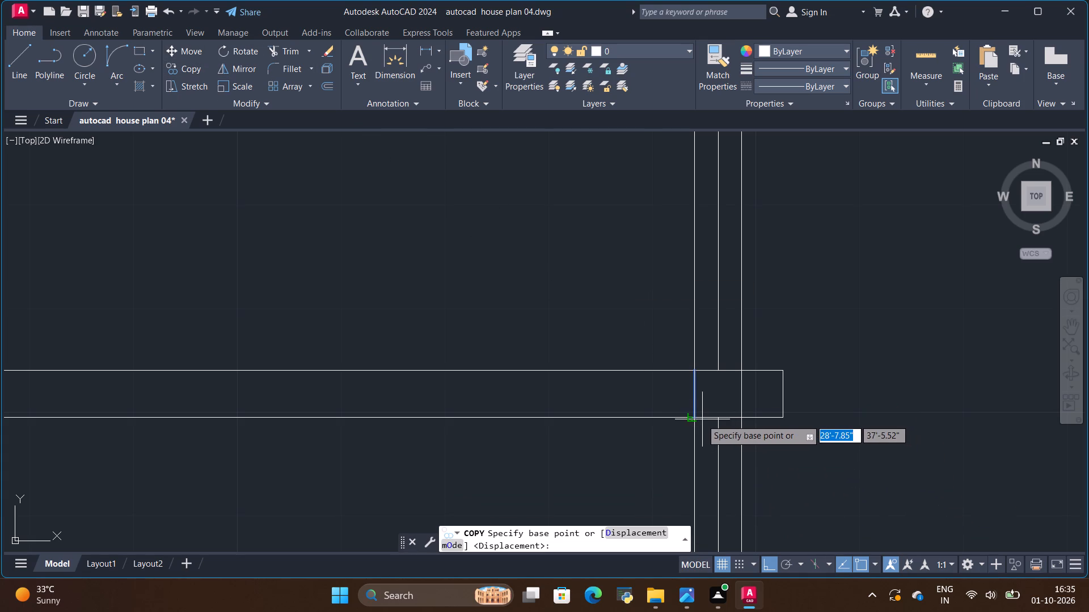
{"action": "left_click", "coordinate": [698, 418]}
{"action": "key", "text": "BackSpace"}
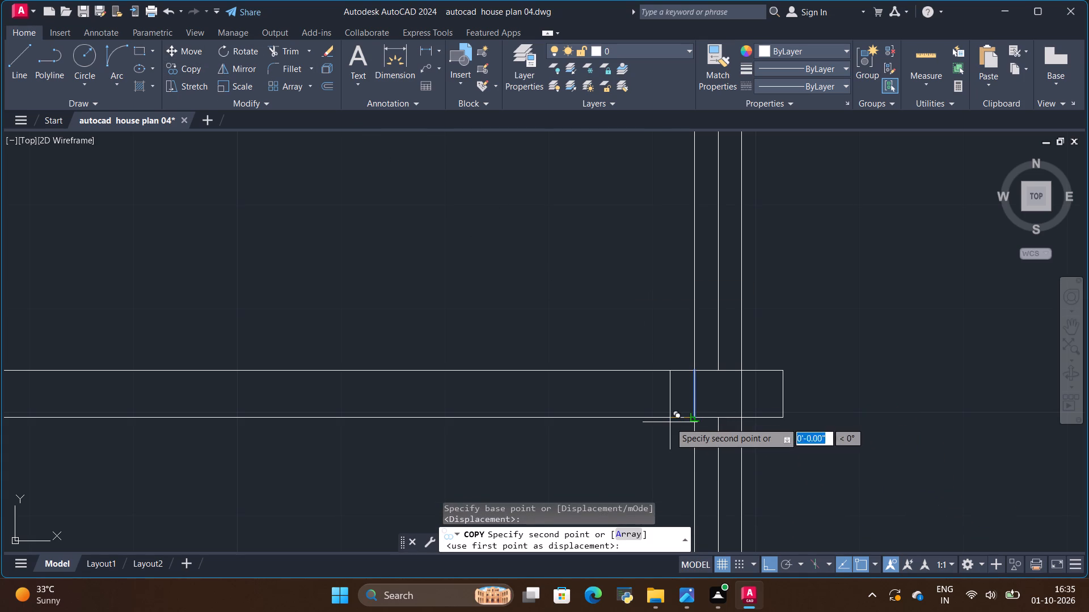
{"action": "key", "text": "BackSpace"}
{"action": "key", "text": "4"}
{"action": "key", "text": "shift+quotedbl"}
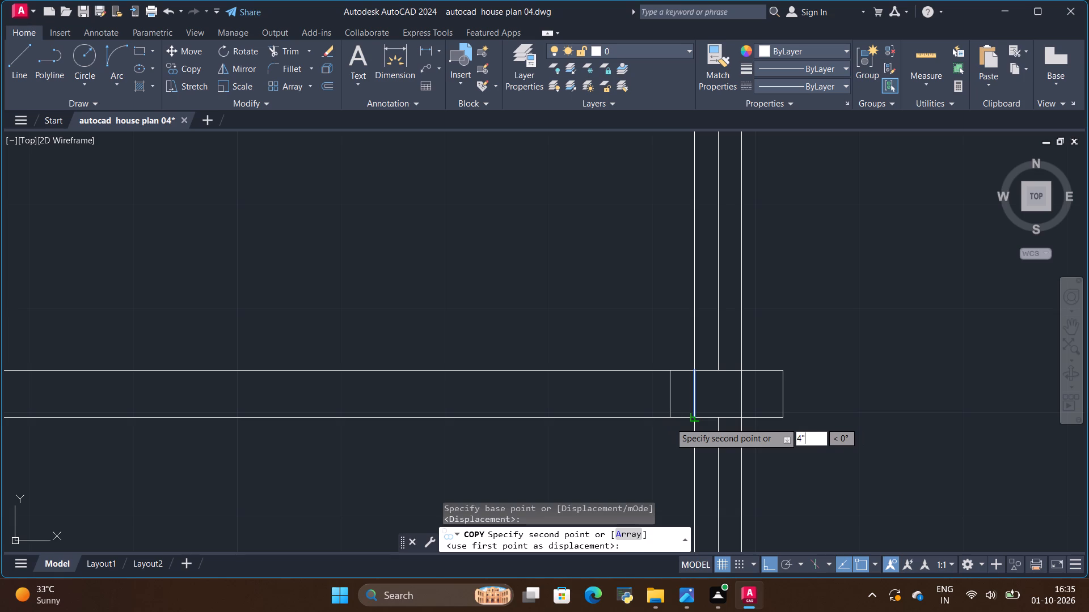
{"action": "key", "text": "Return"}
{"action": "key", "text": "BackSpace"}
{"action": "key", "text": "BackSpace"}
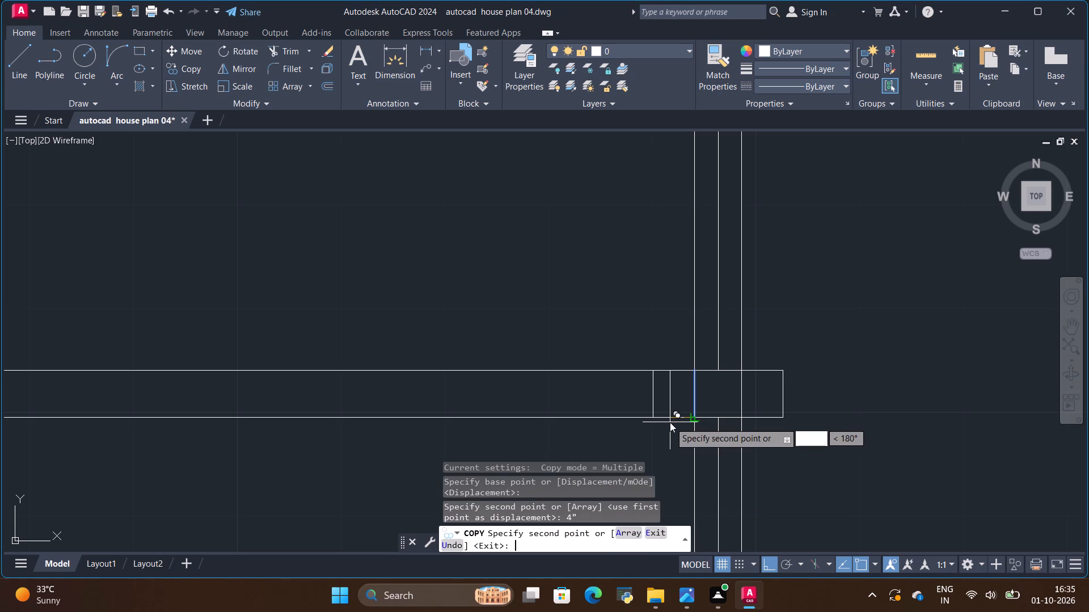
{"action": "type", "text": "3'4\""}
{"action": "key", "text": "Return"}
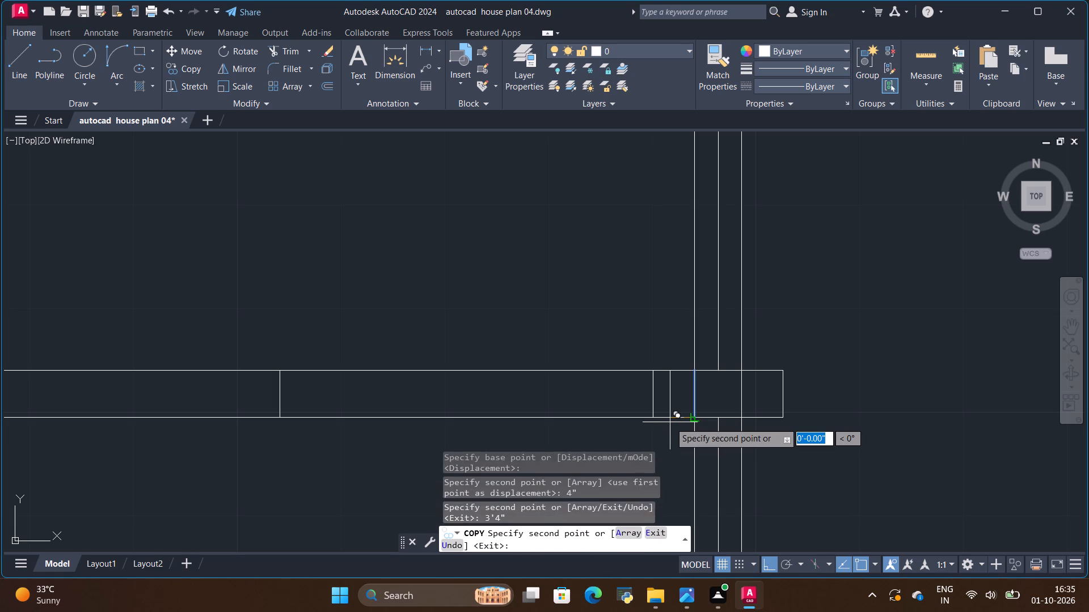
{"action": "key", "text": "Escape"}
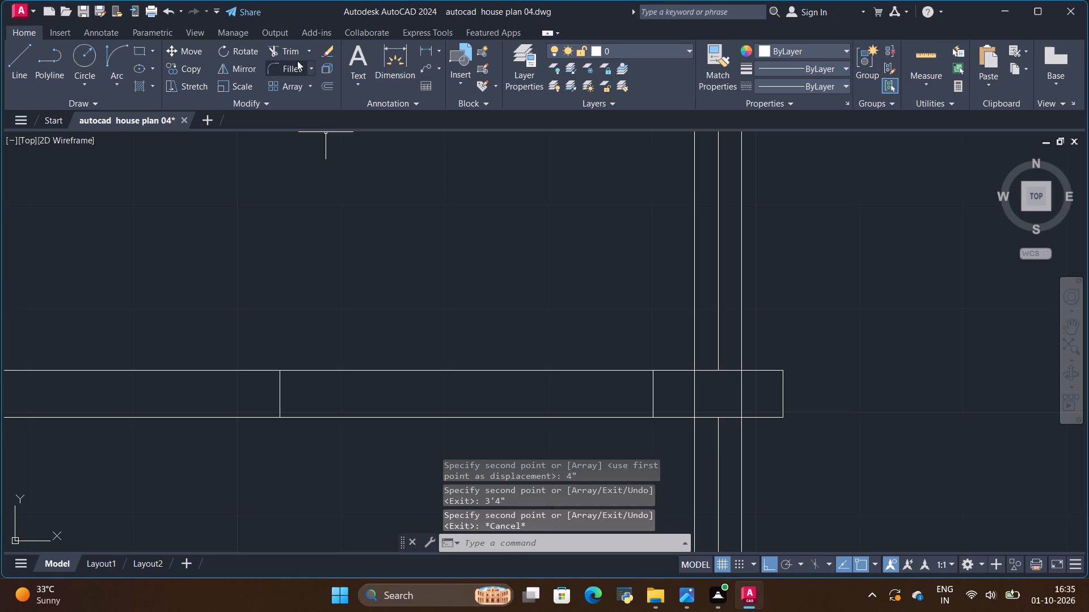
Trim both faces of the left bedroom's lower wall between the two jambs to cut the door opening.
{"action": "left_click", "coordinate": [276, 53]}
{"action": "left_click_drag", "start_coordinate": [331, 279], "coordinate": [382, 424]}
{"action": "scroll", "coordinate": [392, 358], "scroll_direction": "down", "scroll_amount": 2}
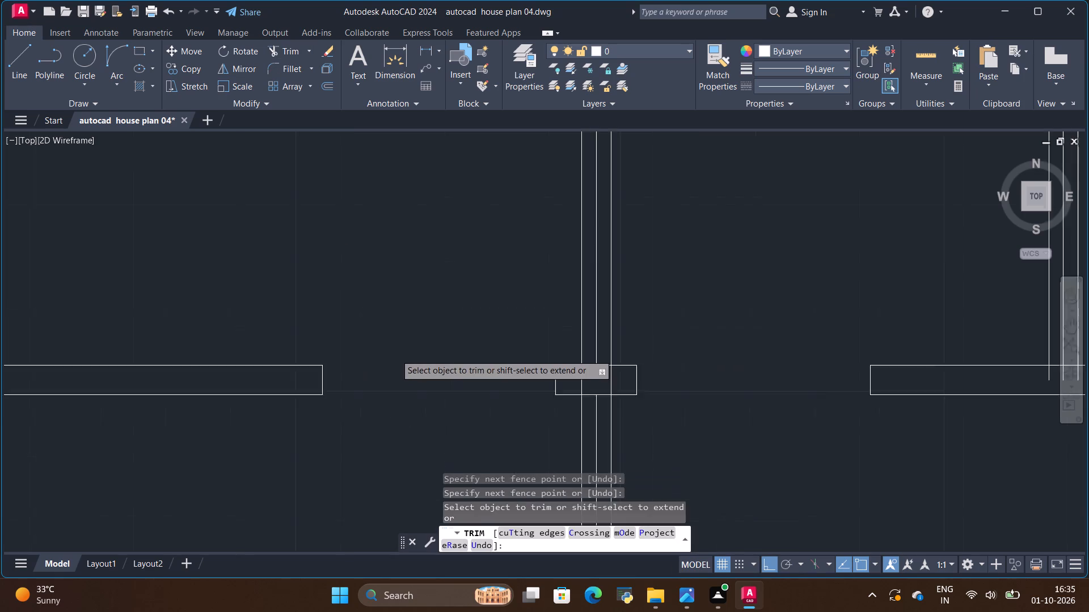
{"action": "scroll", "coordinate": [395, 354], "scroll_direction": "down", "scroll_amount": 2}
{"action": "scroll", "coordinate": [519, 368], "scroll_direction": "down", "scroll_amount": 1}
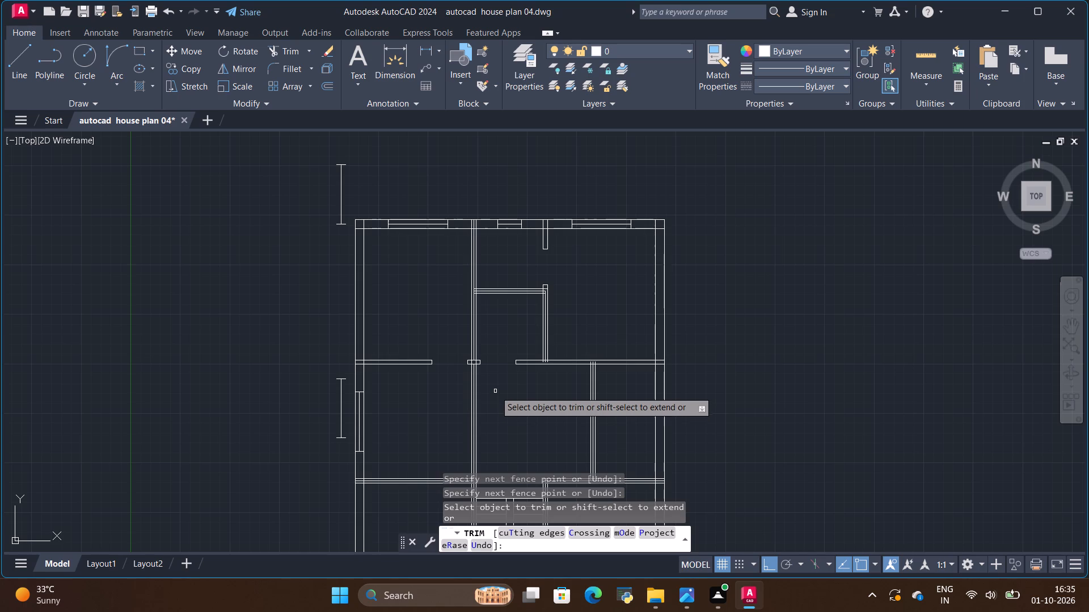
{"action": "scroll", "coordinate": [496, 389], "scroll_direction": "down", "scroll_amount": 2}
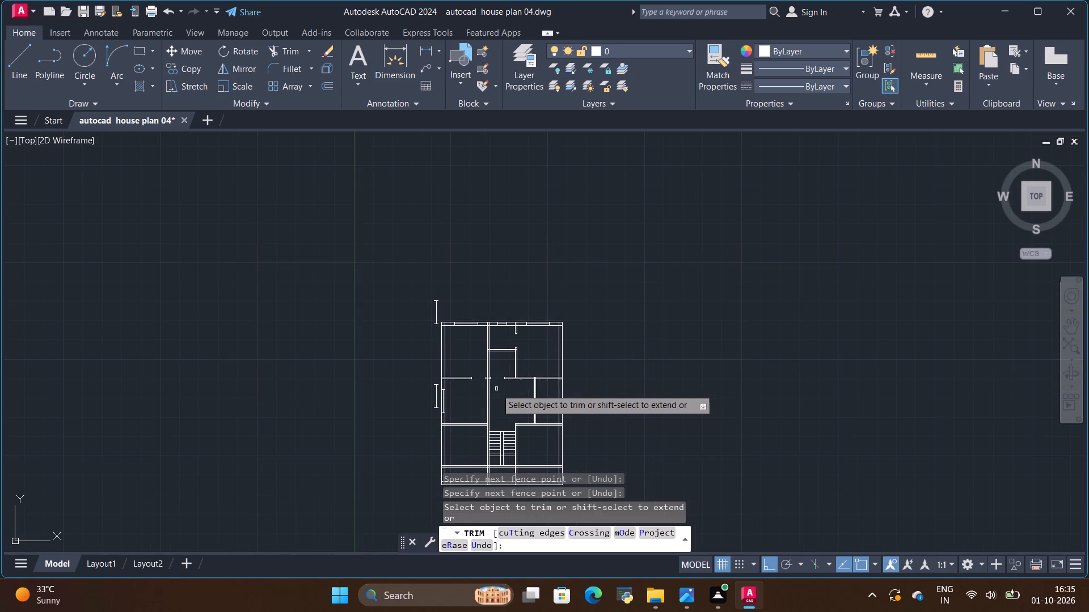
Check the door positions in the hand-drawn reference, and return to the right bedroom's lower wall in the drawing.
{"action": "key", "text": "alt+Tab"}
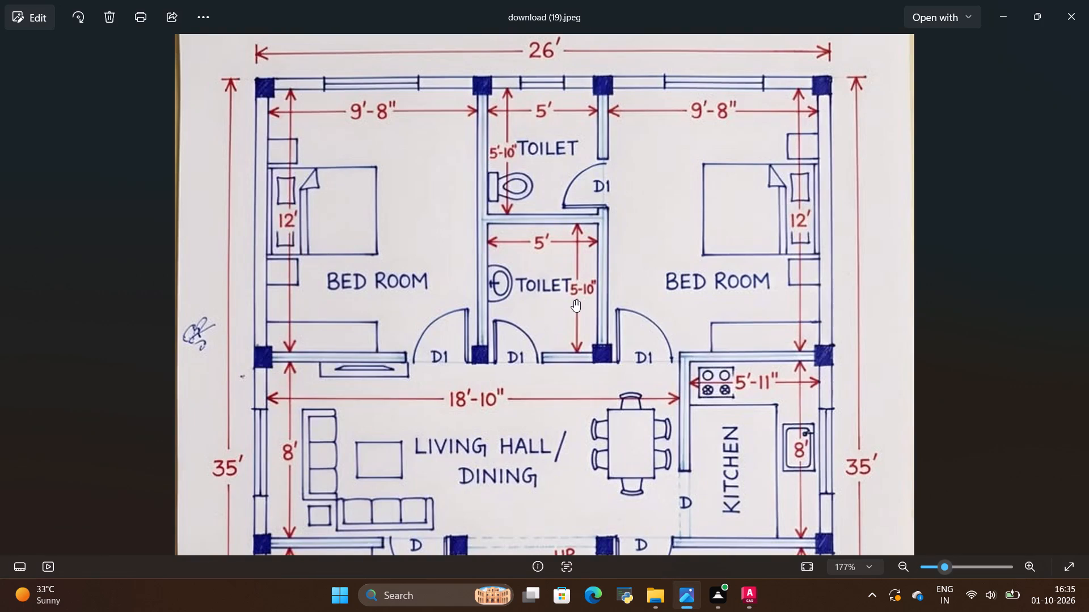
{"action": "scroll", "coordinate": [573, 300], "scroll_direction": "down", "scroll_amount": 2}
{"action": "scroll", "coordinate": [451, 316], "scroll_direction": "up", "scroll_amount": 2}
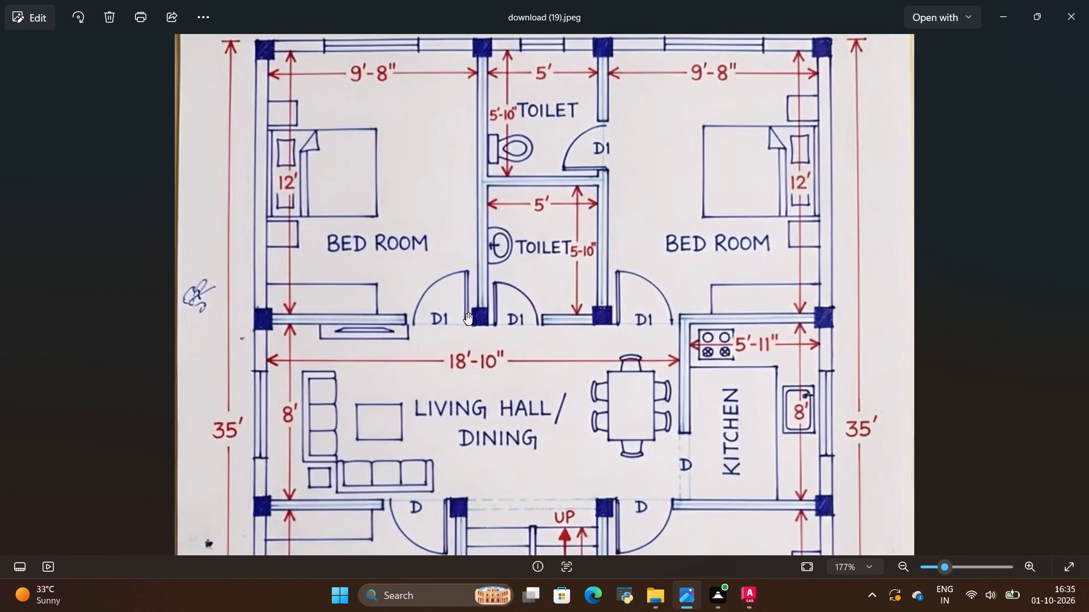
{"action": "key", "text": "alt+Tab"}
{"action": "key", "text": "alt+Tab"}
{"action": "key", "text": "alt+Tab"}
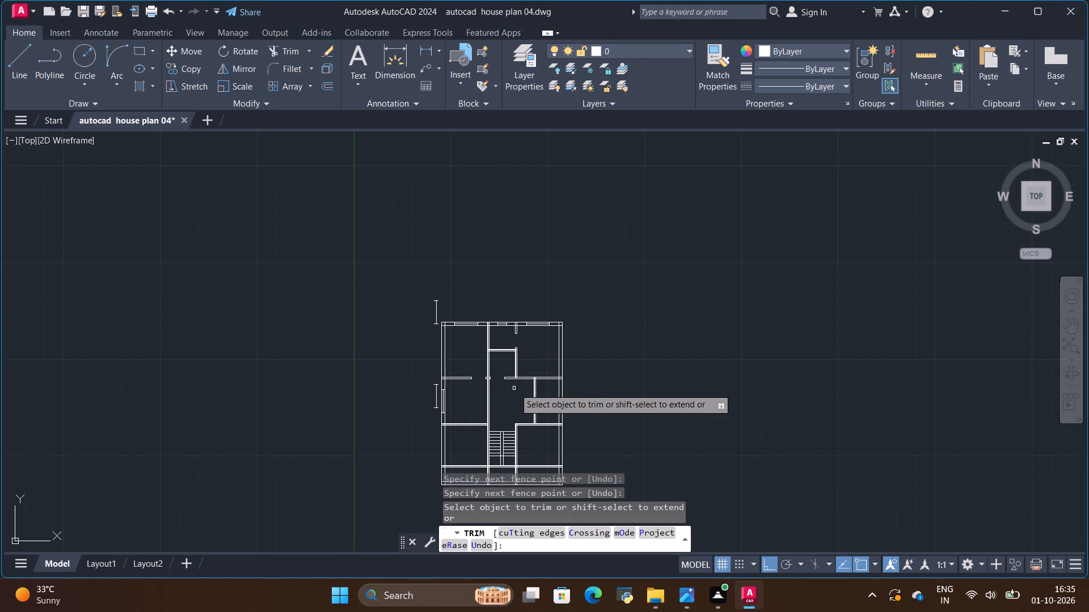
{"action": "key", "text": "alt+Tab"}
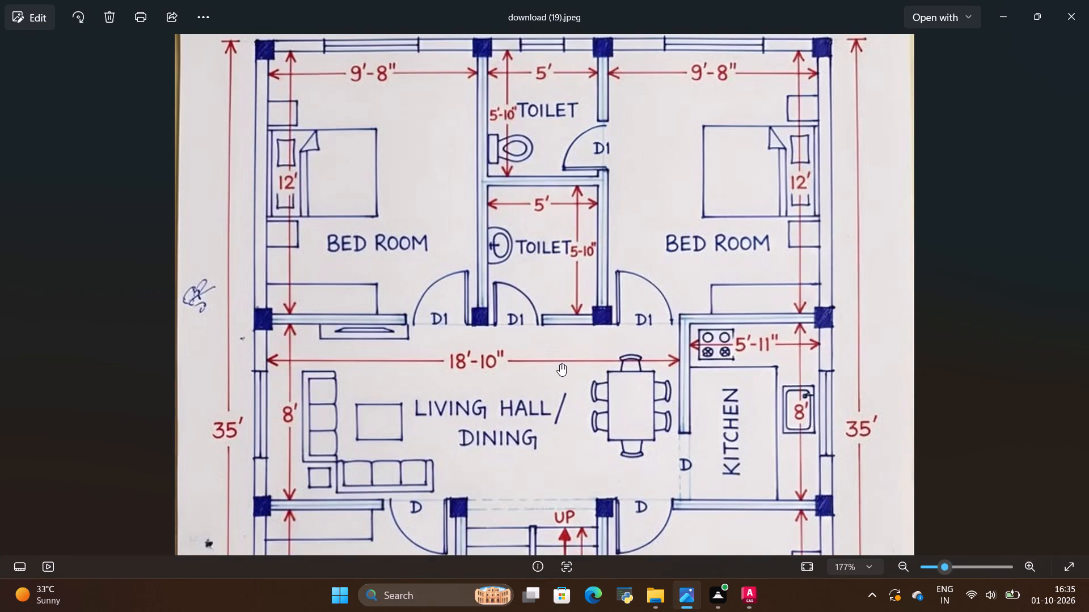
{"action": "key", "text": "alt+Tab"}
{"action": "scroll", "coordinate": [506, 382], "scroll_direction": "up", "scroll_amount": 3}
{"action": "scroll", "coordinate": [557, 357], "scroll_direction": "up", "scroll_amount": 3}
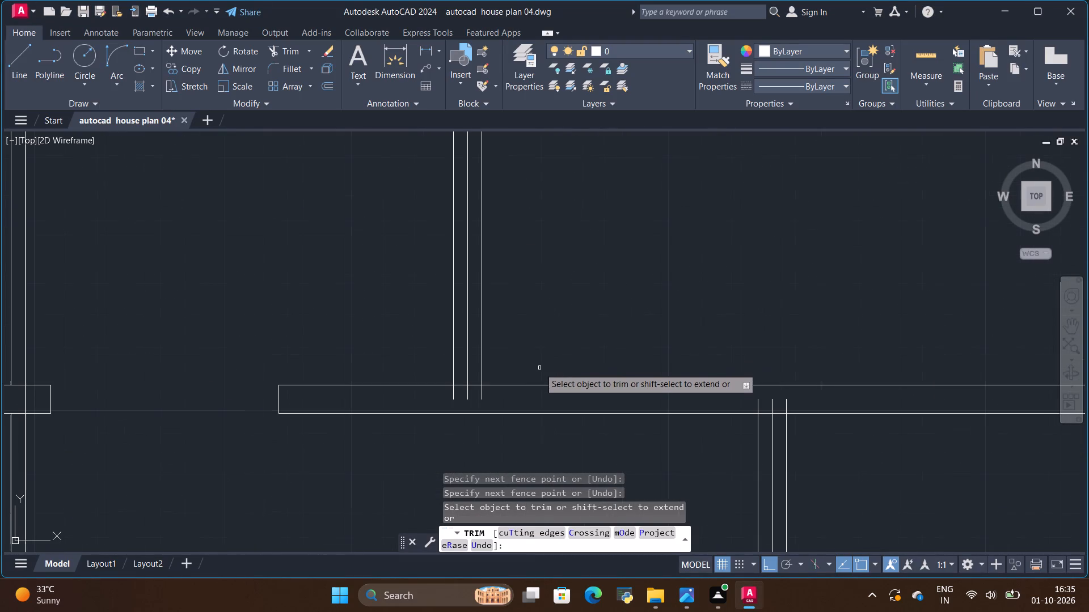
Draw a short line continuing the toilet partition's right face down to the bottom face of the right bedroom's lower wall line.
{"action": "left_click", "coordinate": [12, 73]}
{"action": "scroll", "coordinate": [468, 411], "scroll_direction": "up", "scroll_amount": 2}
{"action": "left_click", "coordinate": [484, 392]}
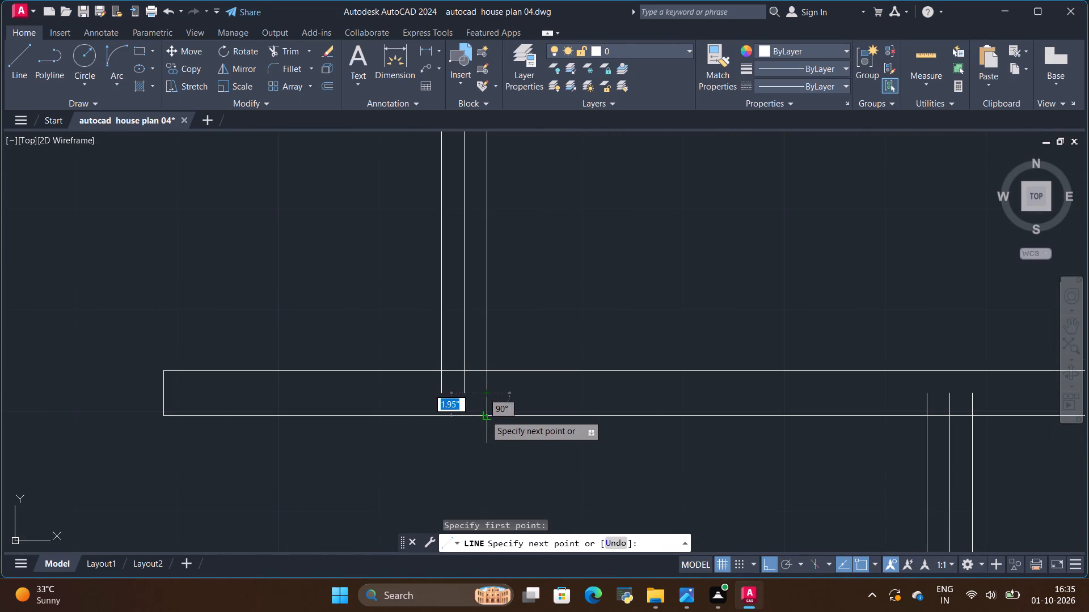
{"action": "left_click", "coordinate": [485, 414]}
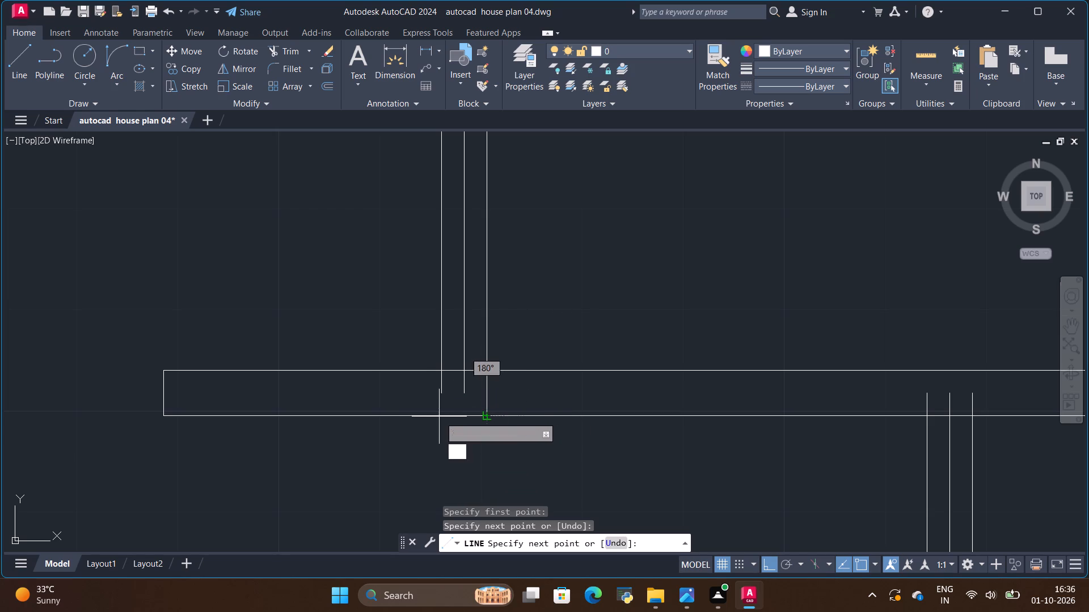
{"action": "key", "text": "Escape"}
Stretch the lower end of the toilet partition's left face down to the cross wall's bottom face.
{"action": "left_click", "coordinate": [441, 382]}
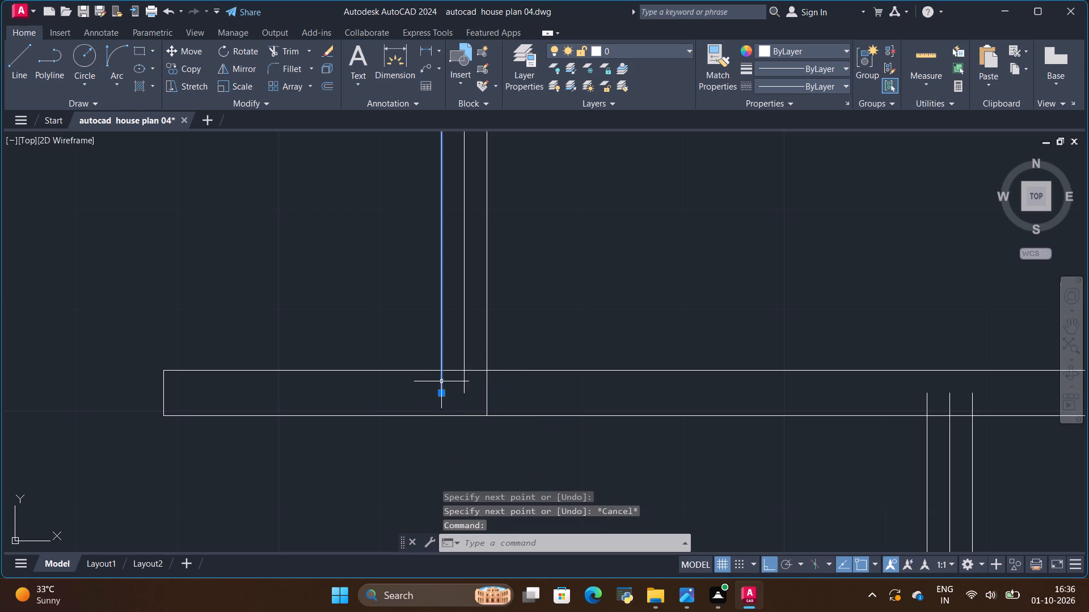
{"action": "left_click", "coordinate": [441, 393]}
{"action": "left_click", "coordinate": [443, 412]}
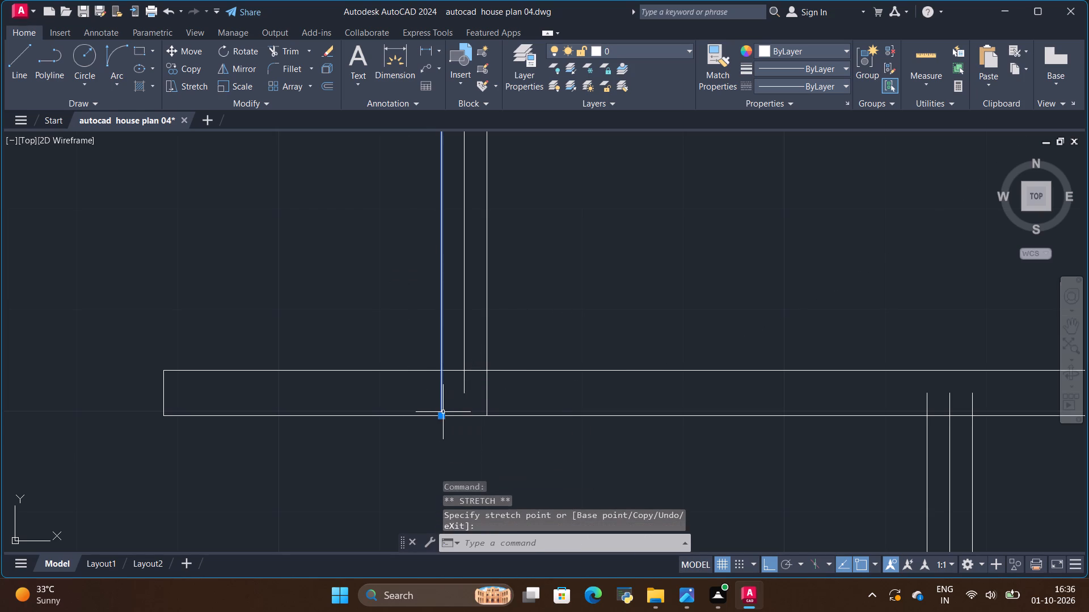
{"action": "key", "text": "Escape"}
{"action": "left_click", "coordinate": [486, 392]}
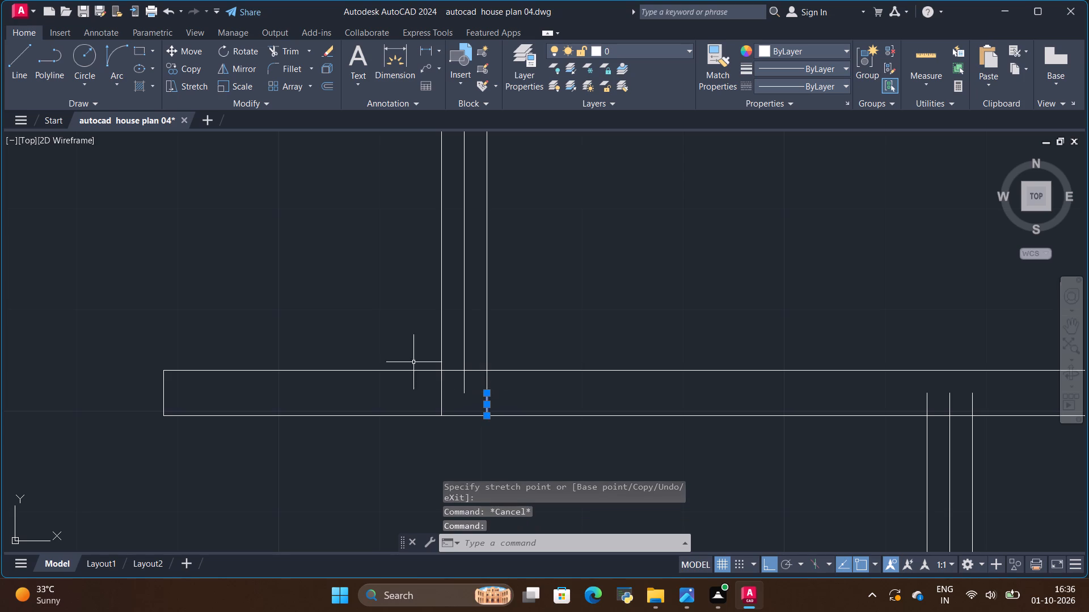
{"action": "key", "text": "Escape"}
Draw a line across the full thickness of the cross wall, flush with the toilet partition's right face.
{"action": "left_click", "coordinate": [24, 76]}
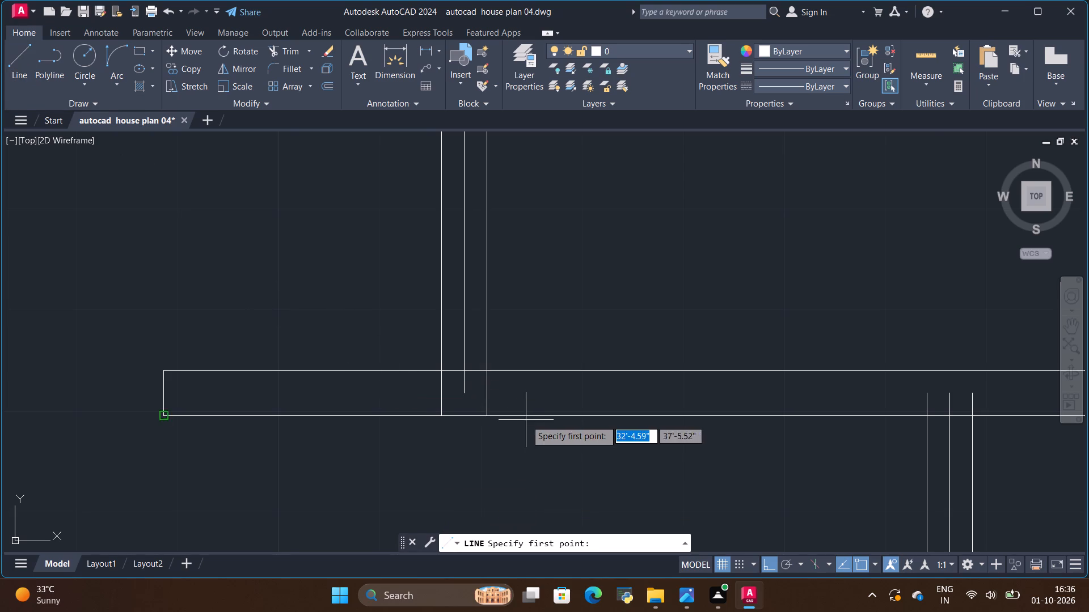
{"action": "scroll", "coordinate": [526, 420], "scroll_direction": "up", "scroll_amount": 1}
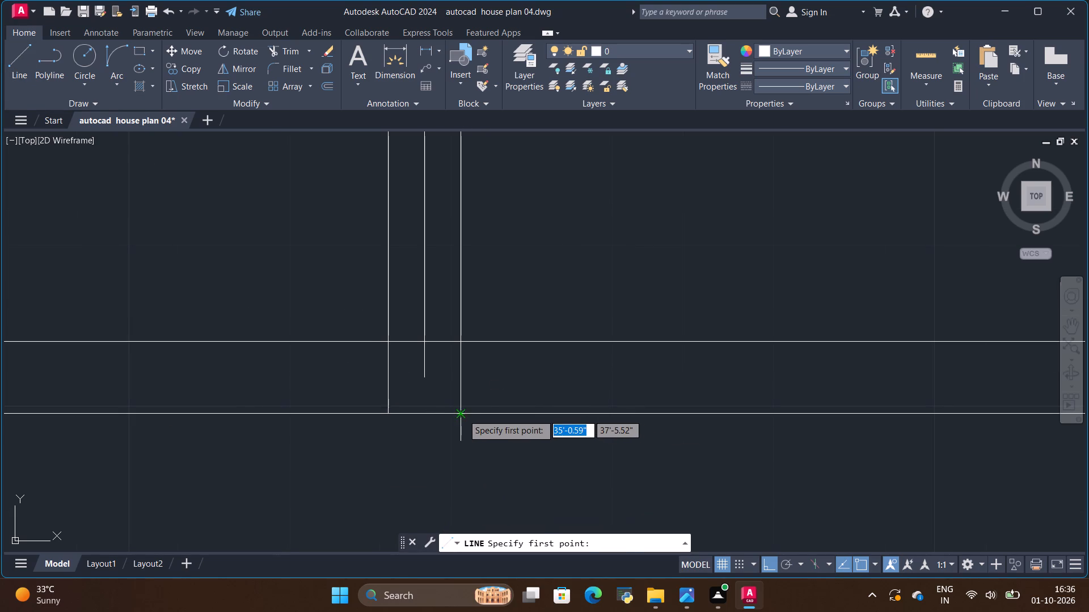
{"action": "left_click", "coordinate": [462, 414]}
{"action": "left_click", "coordinate": [460, 343]}
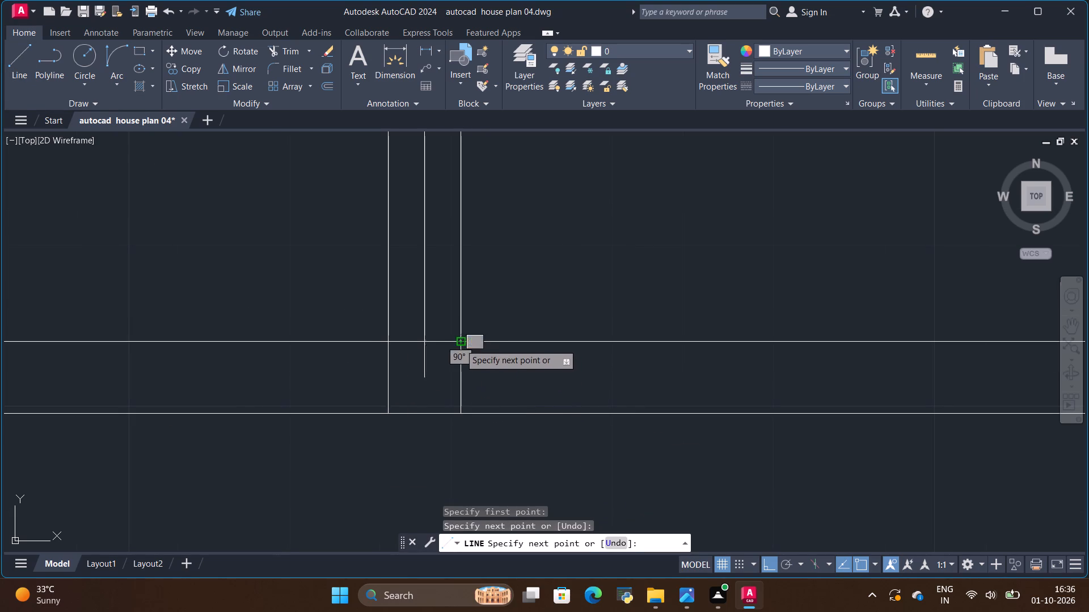
{"action": "key", "text": "Escape"}
Copy the new cross-wall line 4" and 3'4" to the right along the right bedroom's lower wall as door jambs.
{"action": "left_click", "coordinate": [460, 387]}
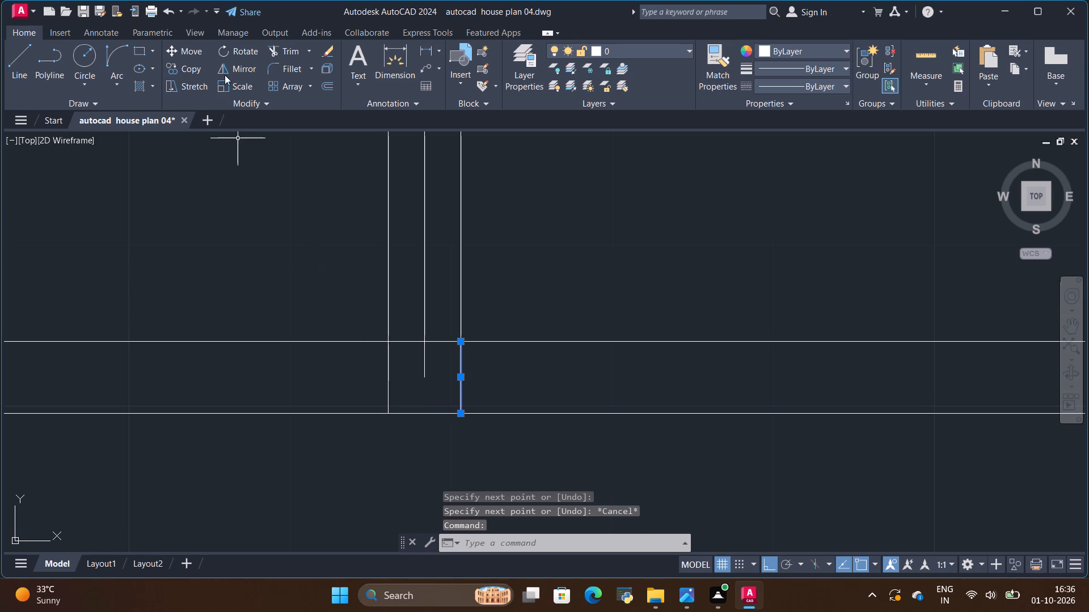
{"action": "left_click", "coordinate": [181, 67]}
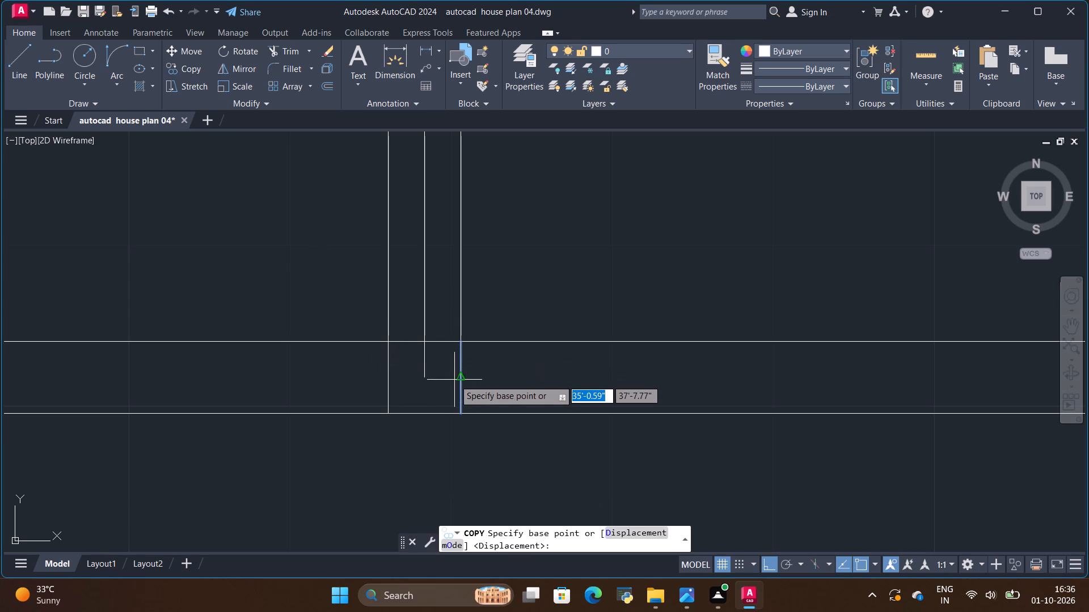
{"action": "left_click", "coordinate": [458, 380]}
{"action": "key", "text": "BackSpace"}
{"action": "key", "text": "BackSpace"}
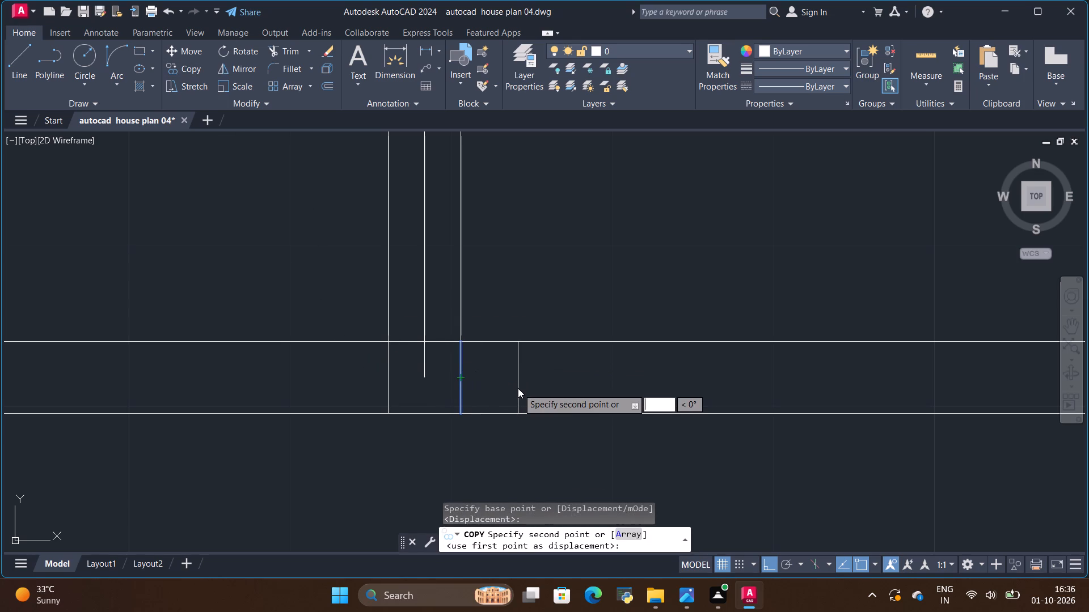
{"action": "key", "text": "4"}
{"action": "key", "text": "shift+quotedbl"}
{"action": "key", "text": "Return"}
{"action": "key", "text": "BackSpace"}
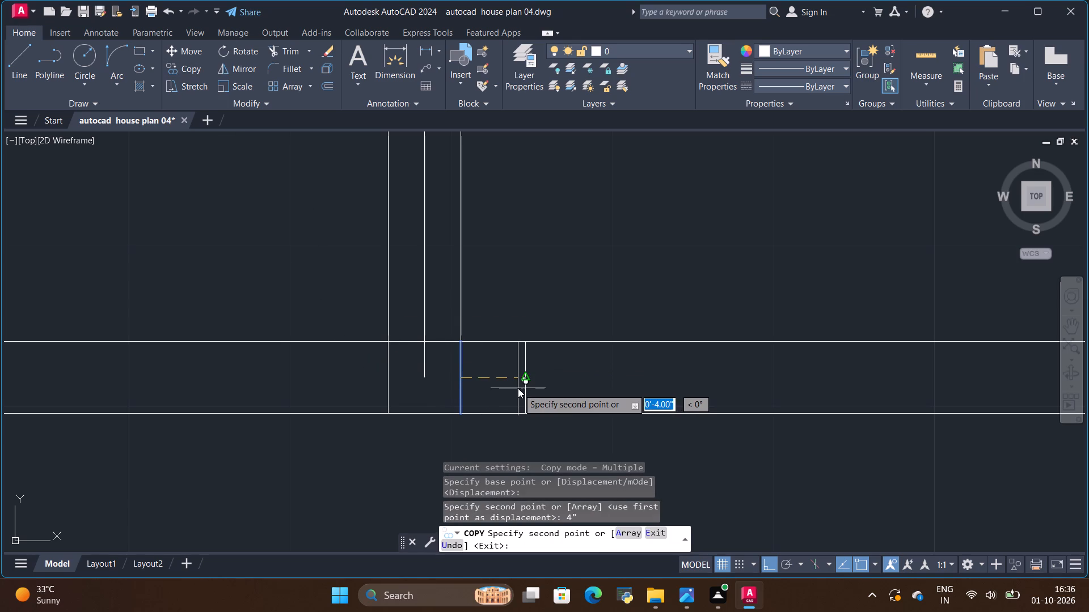
{"action": "key", "text": "BackSpace"}
{"action": "type", "text": "3'4\""}
{"action": "key", "text": "Return"}
{"action": "key", "text": "Escape"}
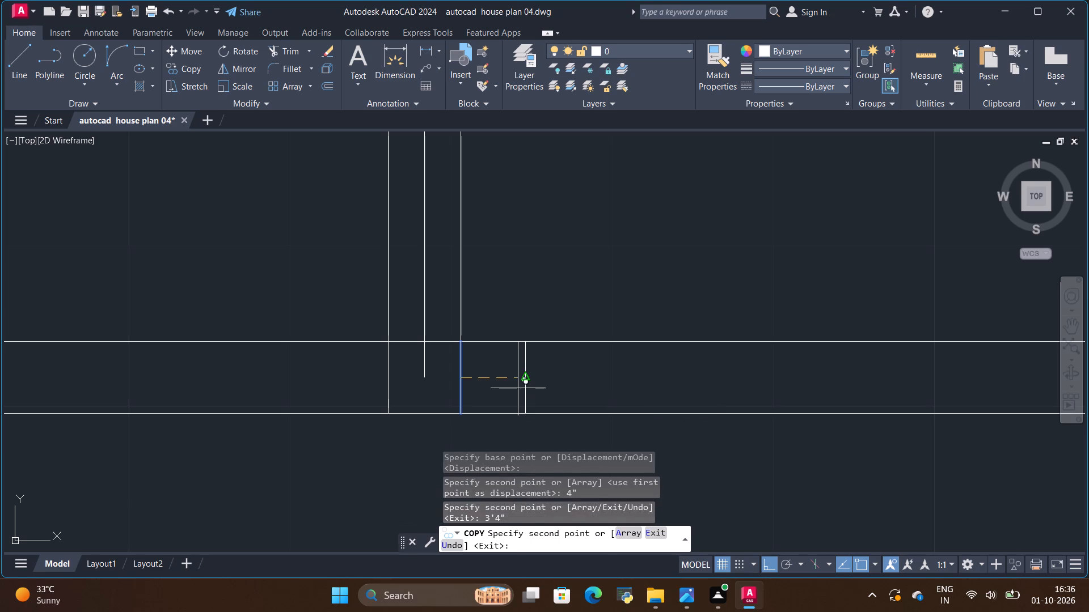
Trim both faces of the right bedroom's lower wall between the two jambs to cut the door opening.
{"action": "scroll", "coordinate": [538, 355], "scroll_direction": "down", "scroll_amount": 2}
{"action": "scroll", "coordinate": [622, 367], "scroll_direction": "up", "scroll_amount": 1}
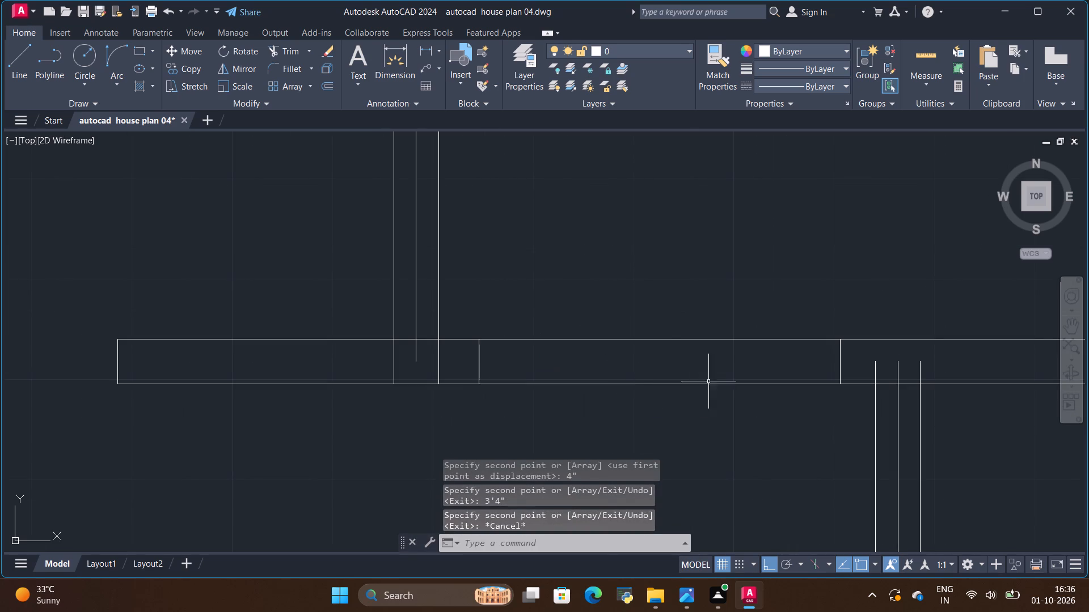
{"action": "left_click", "coordinate": [290, 48]}
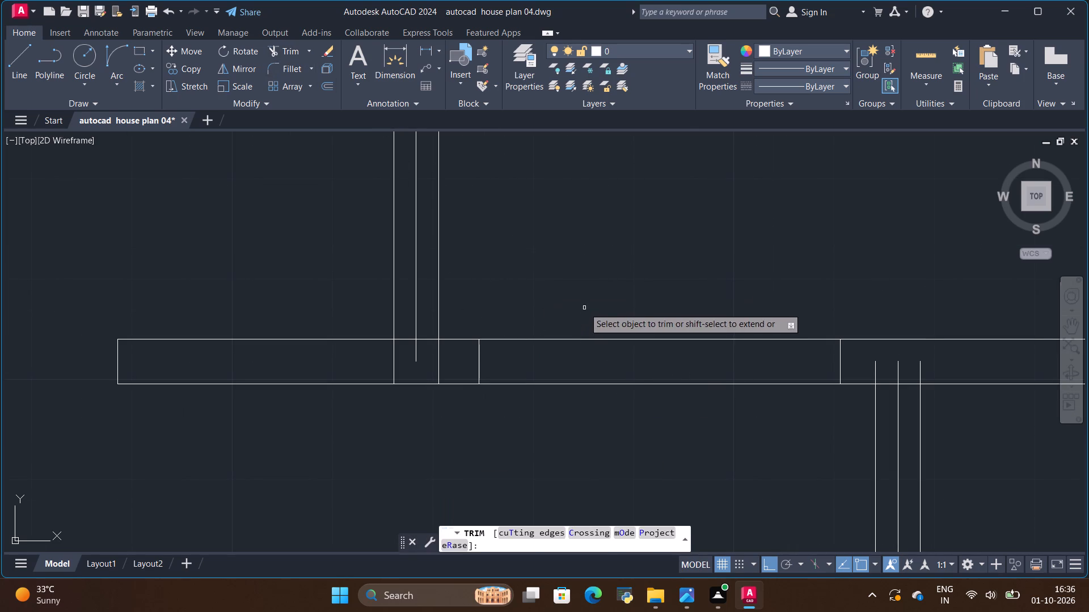
{"action": "left_click_drag", "start_coordinate": [584, 308], "coordinate": [622, 391]}
Clean up the kitchen partition's top junction by trimming its line ends inside the wall, its centreline and the wall face between its sides.
{"action": "scroll", "coordinate": [574, 342], "scroll_direction": "down", "scroll_amount": 2}
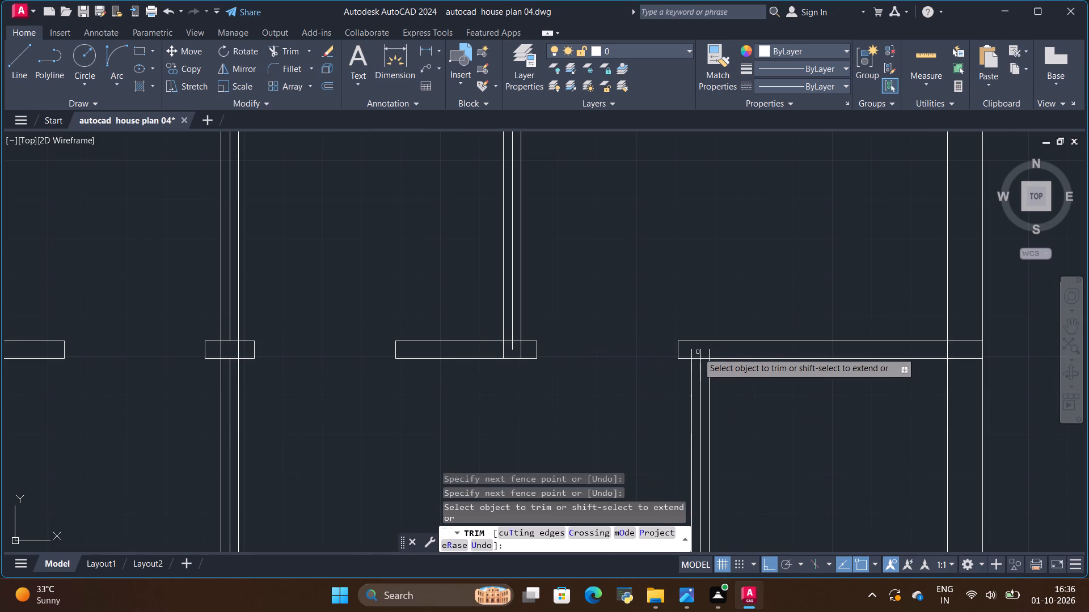
{"action": "scroll", "coordinate": [698, 352], "scroll_direction": "up", "scroll_amount": 3}
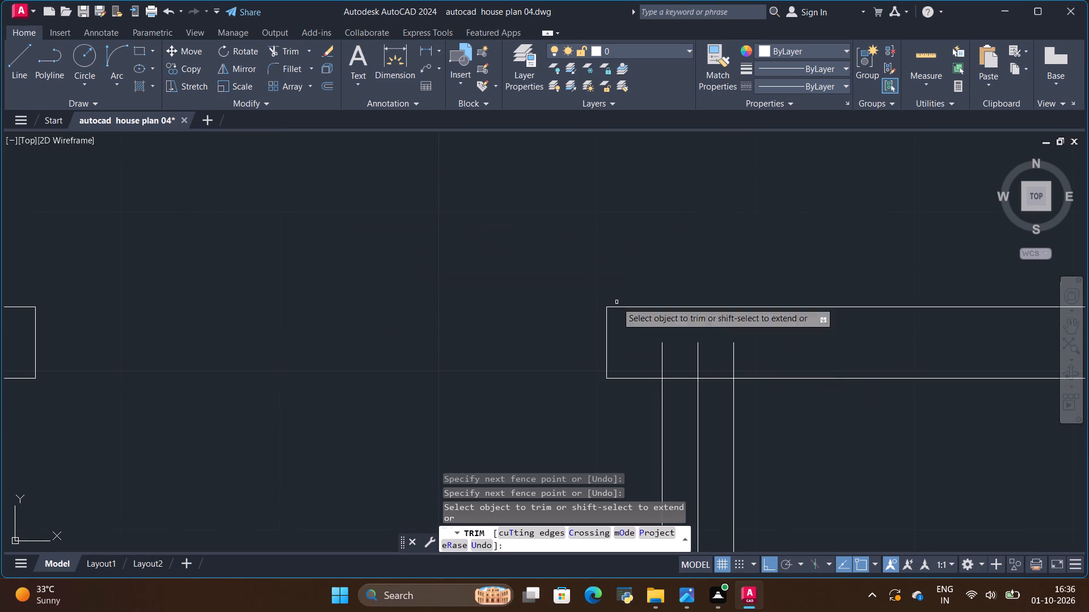
{"action": "left_click_drag", "start_coordinate": [629, 350], "coordinate": [780, 359]}
{"action": "scroll", "coordinate": [647, 346], "scroll_direction": "down", "scroll_amount": 1}
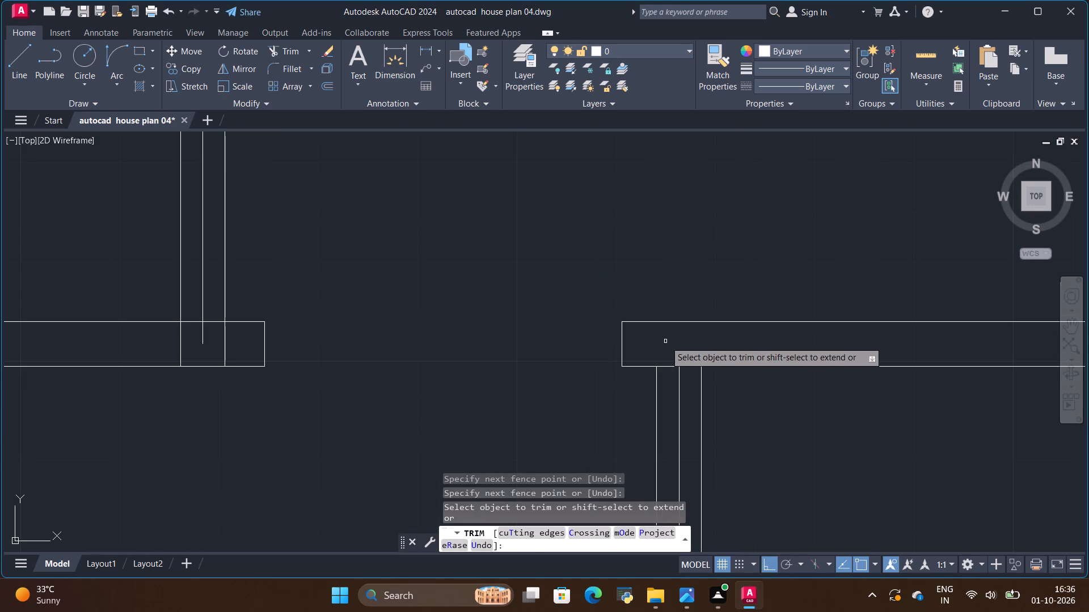
{"action": "left_click_drag", "start_coordinate": [665, 346], "coordinate": [683, 360]}
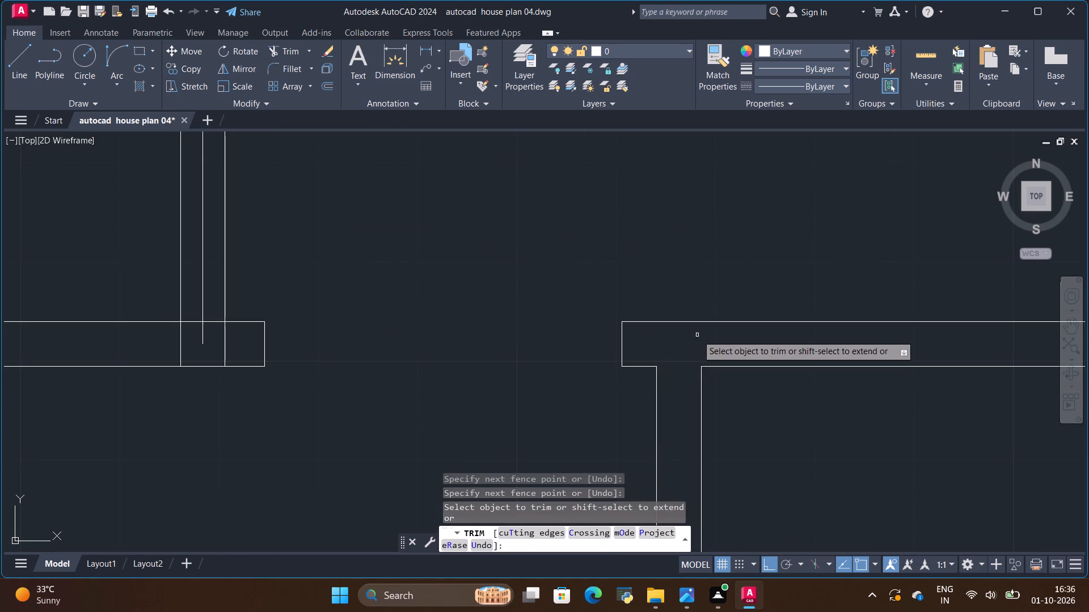
{"action": "scroll", "coordinate": [697, 335], "scroll_direction": "down", "scroll_amount": 3}
{"action": "key", "text": "Escape"}
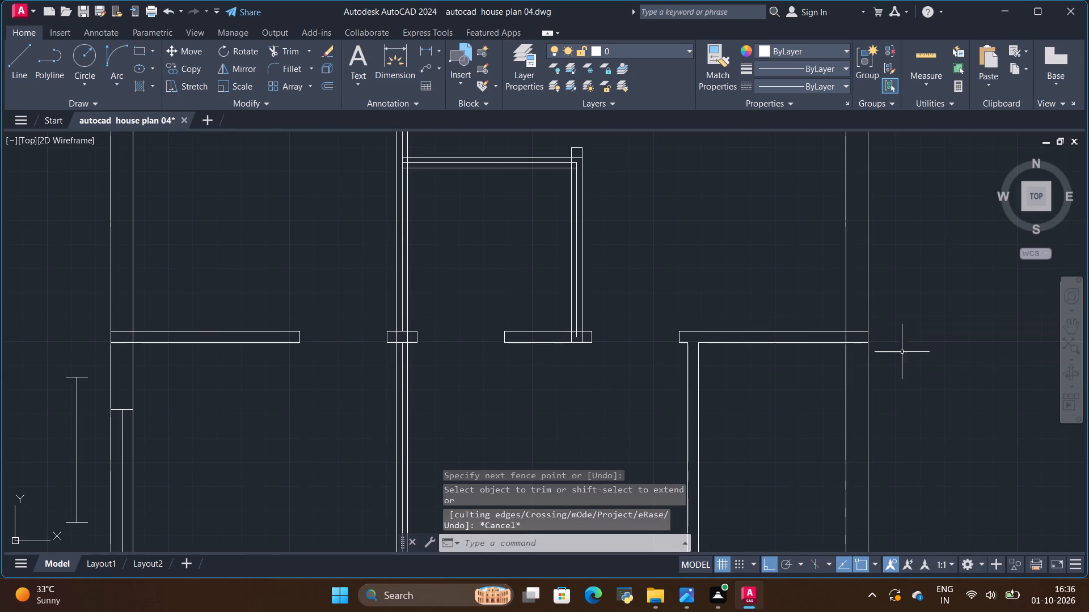
Compare the drawing with the hand-drawn reference, examining the door positions around the living hall and kitchen.
{"action": "scroll", "coordinate": [734, 365], "scroll_direction": "down", "scroll_amount": 2}
{"action": "key", "text": "alt+Tab"}
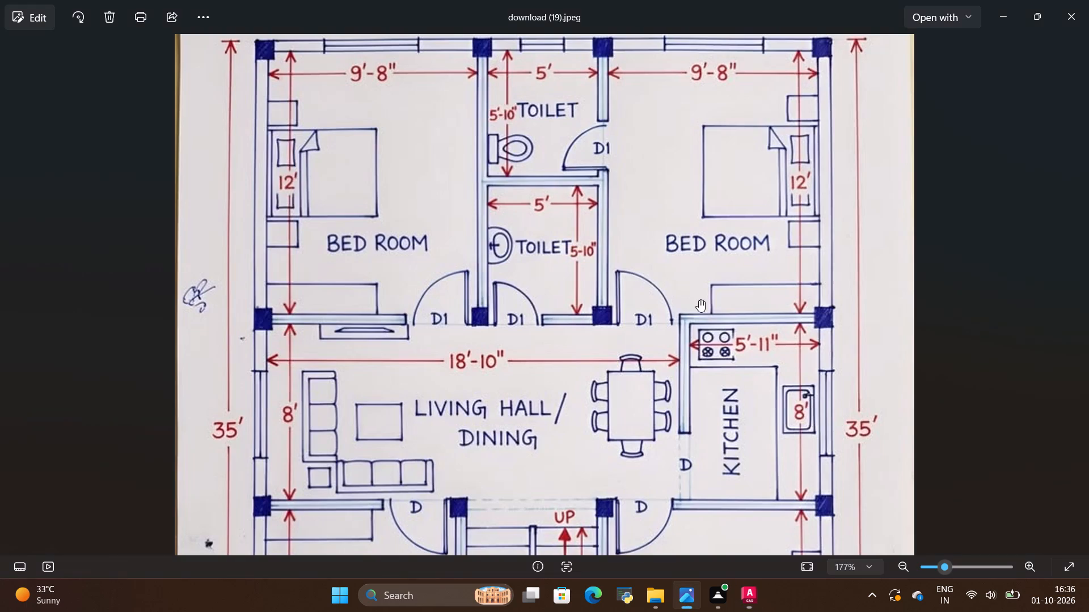
{"action": "scroll", "coordinate": [615, 270], "scroll_direction": "down", "scroll_amount": 5}
{"action": "key", "text": "alt+Tab"}
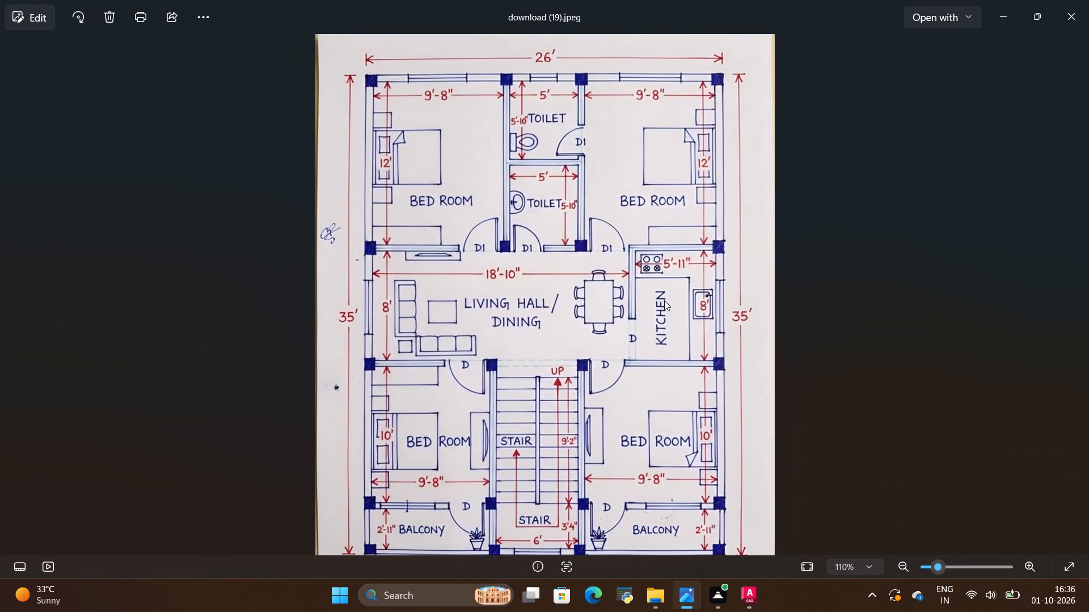
{"action": "key", "text": "alt+Tab"}
{"action": "key", "text": "alt+Tab"}
{"action": "key", "text": "alt+Tab"}
{"action": "scroll", "coordinate": [481, 305], "scroll_direction": "down", "scroll_amount": 1}
{"action": "key", "text": "alt+Tab"}
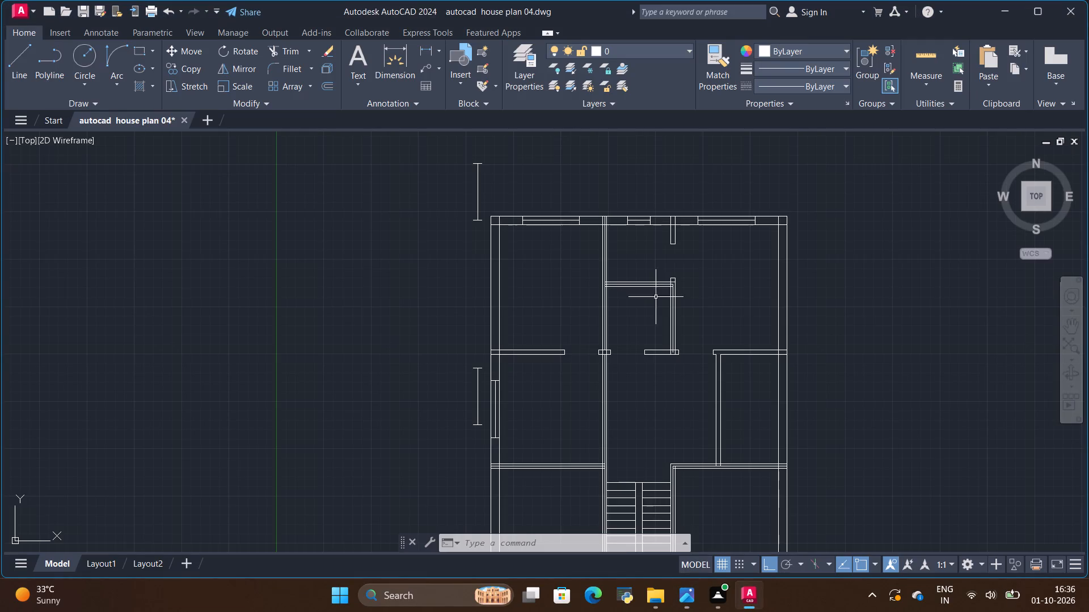
{"action": "key", "text": "alt+Tab"}
{"action": "scroll", "coordinate": [627, 316], "scroll_direction": "up", "scroll_amount": 2}
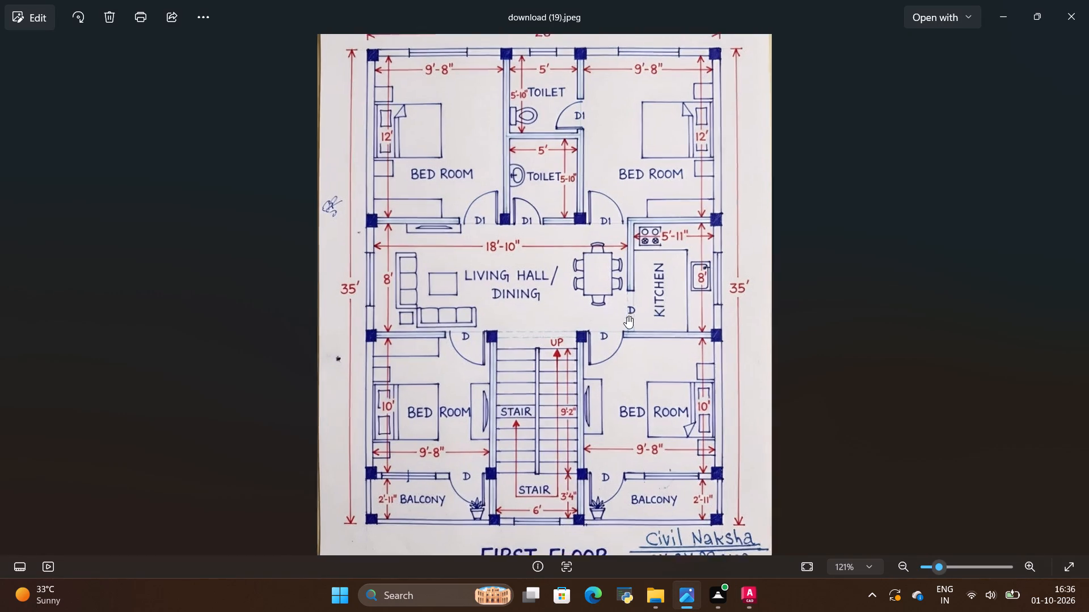
{"action": "scroll", "coordinate": [649, 308], "scroll_direction": "up", "scroll_amount": 2}
{"action": "key", "text": "alt+Tab"}
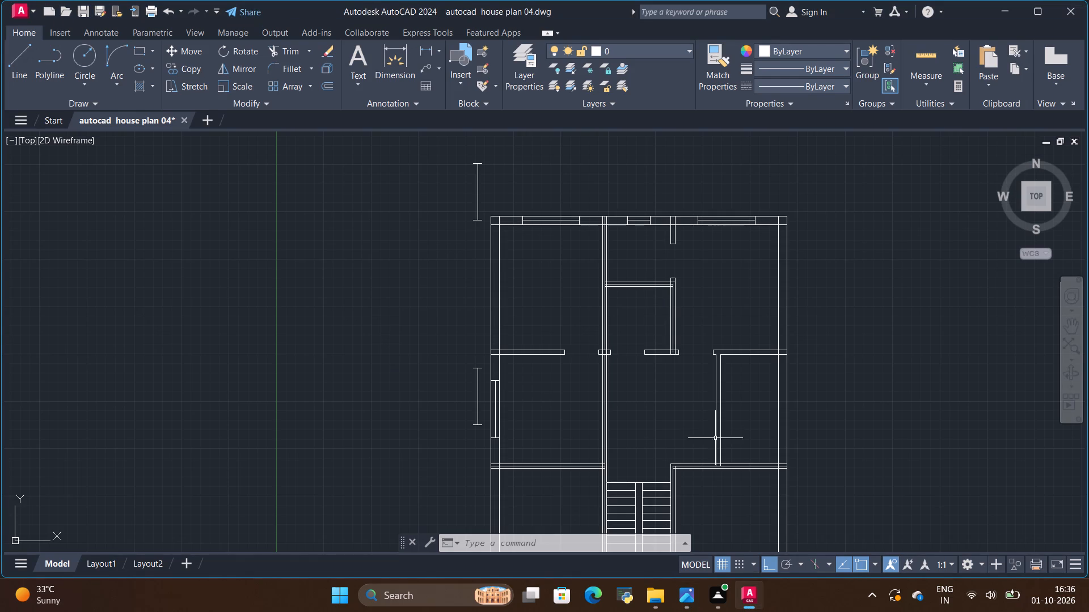
Draw a line across the kitchen partition at its lower end, level with the upper face of the wall below.
{"action": "scroll", "coordinate": [714, 485], "scroll_direction": "up", "scroll_amount": 1}
{"action": "scroll", "coordinate": [730, 422], "scroll_direction": "up", "scroll_amount": 1}
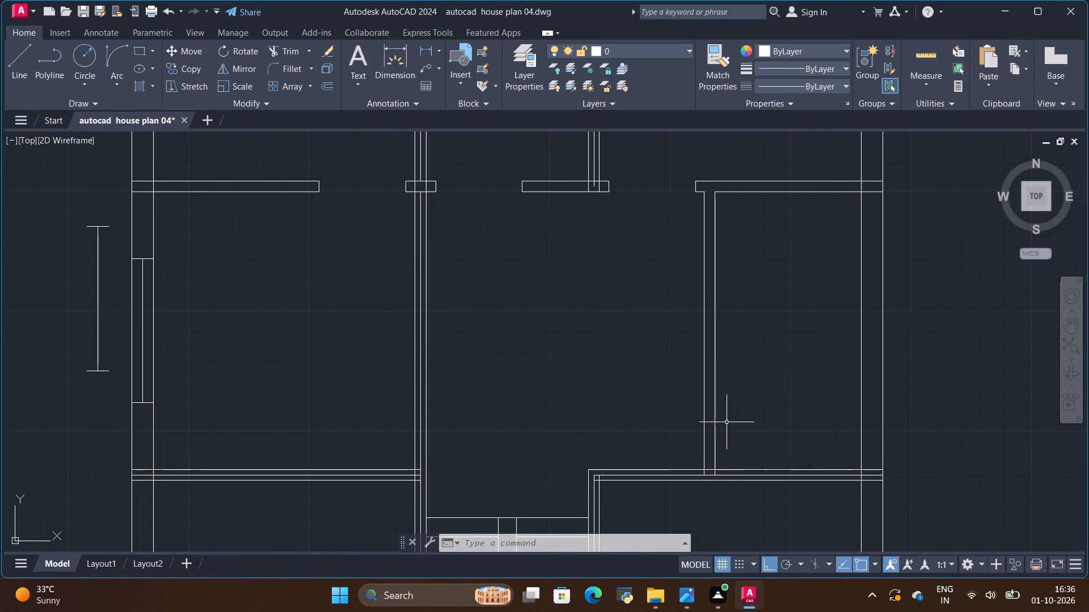
{"action": "scroll", "coordinate": [712, 472], "scroll_direction": "up", "scroll_amount": 2}
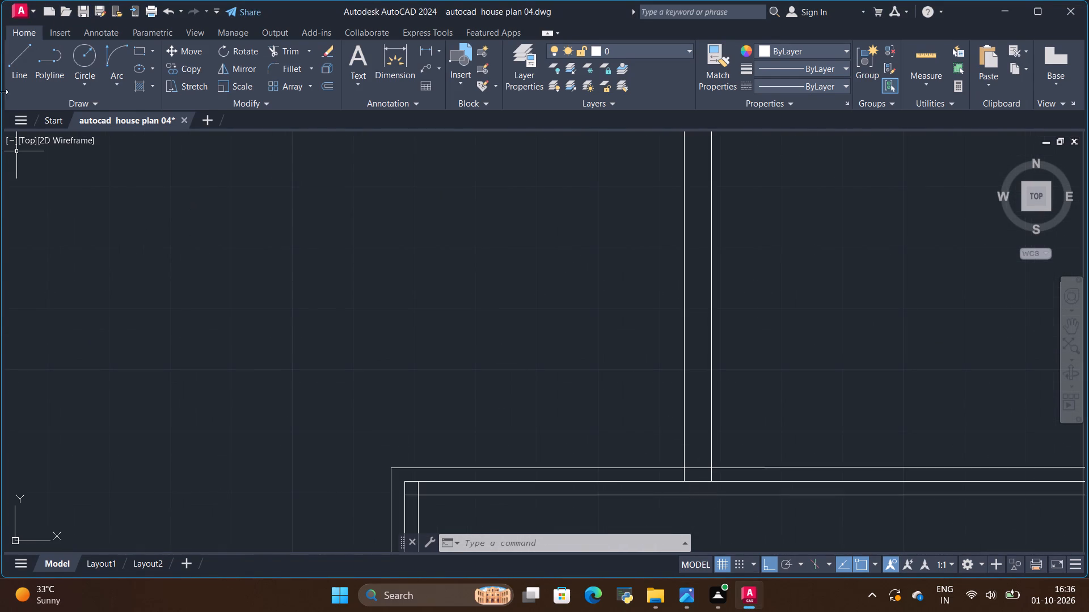
{"action": "left_click", "coordinate": [10, 63]}
{"action": "scroll", "coordinate": [610, 465], "scroll_direction": "up", "scroll_amount": 1}
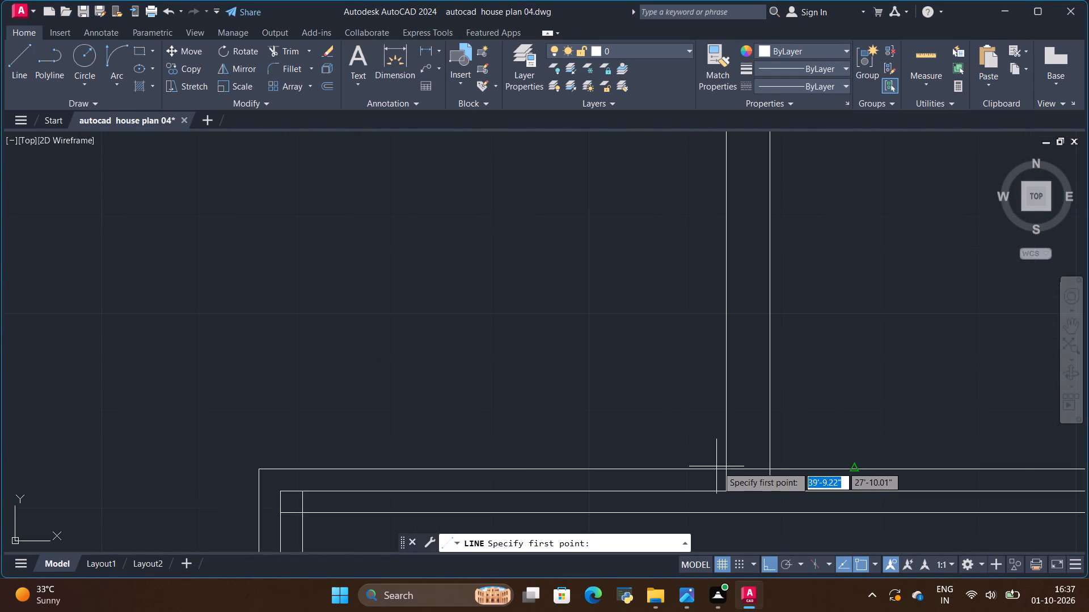
{"action": "left_click", "coordinate": [724, 467]}
{"action": "left_click", "coordinate": [769, 464]}
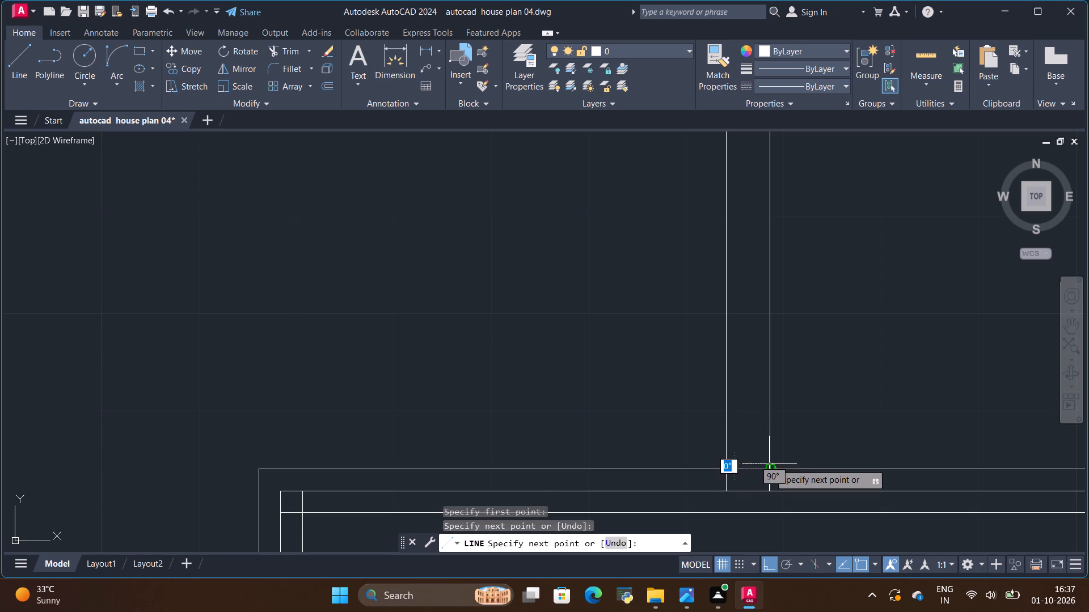
{"action": "key", "text": "Escape"}
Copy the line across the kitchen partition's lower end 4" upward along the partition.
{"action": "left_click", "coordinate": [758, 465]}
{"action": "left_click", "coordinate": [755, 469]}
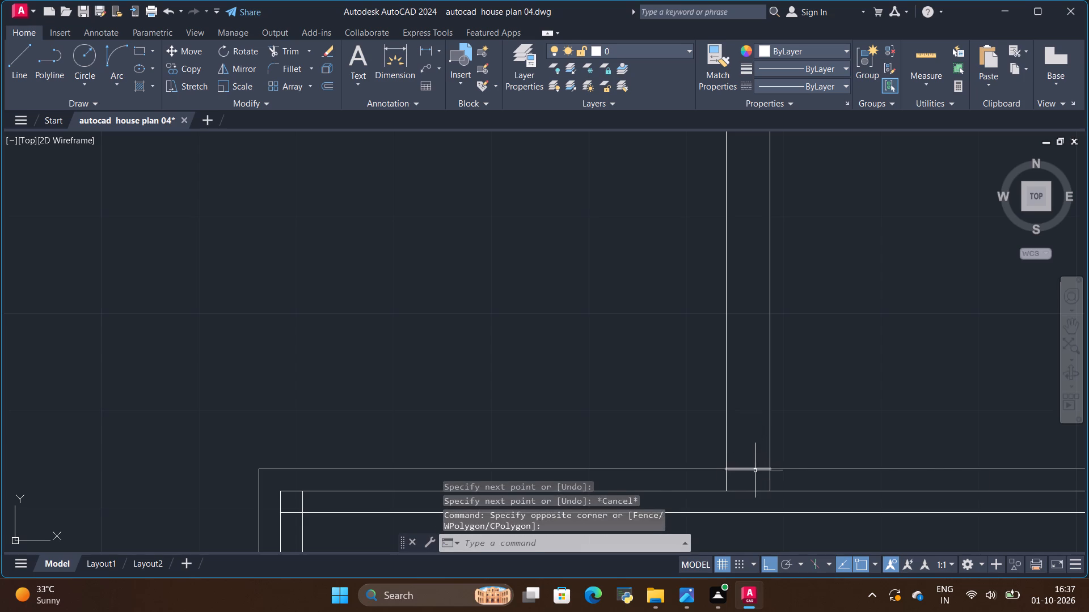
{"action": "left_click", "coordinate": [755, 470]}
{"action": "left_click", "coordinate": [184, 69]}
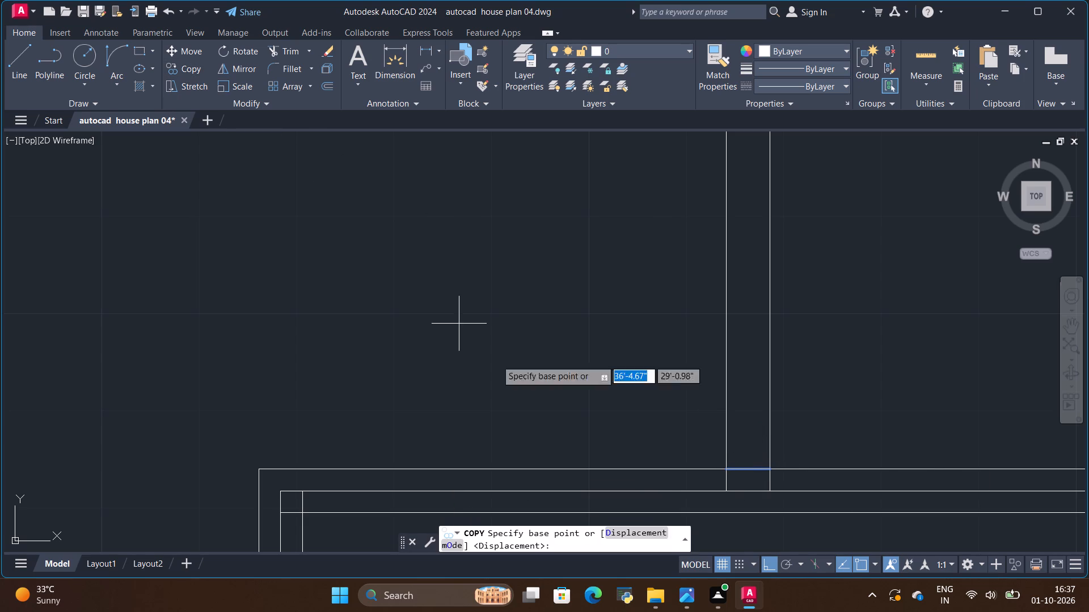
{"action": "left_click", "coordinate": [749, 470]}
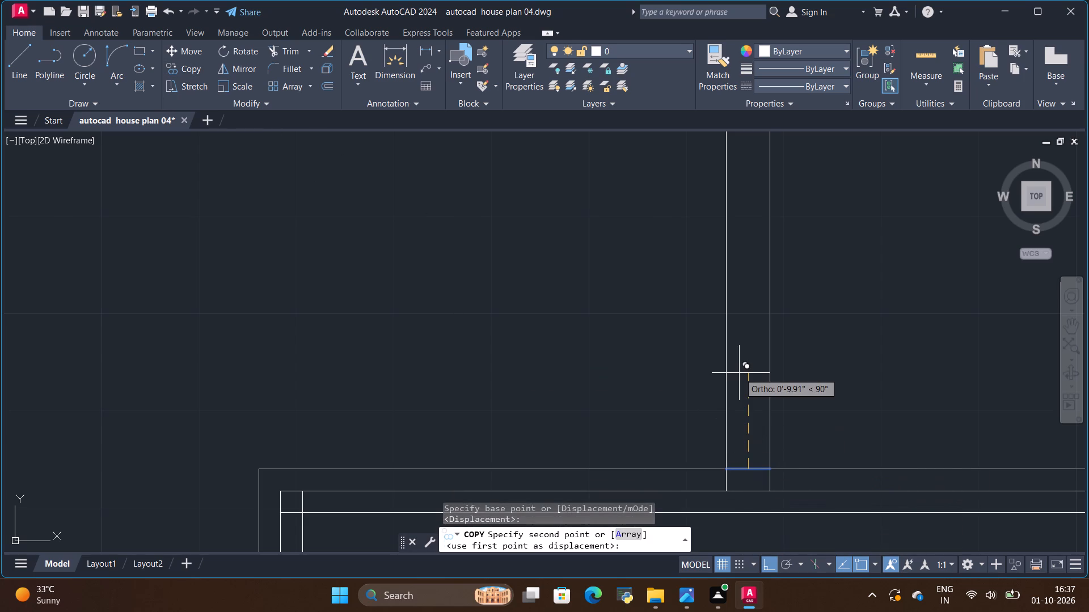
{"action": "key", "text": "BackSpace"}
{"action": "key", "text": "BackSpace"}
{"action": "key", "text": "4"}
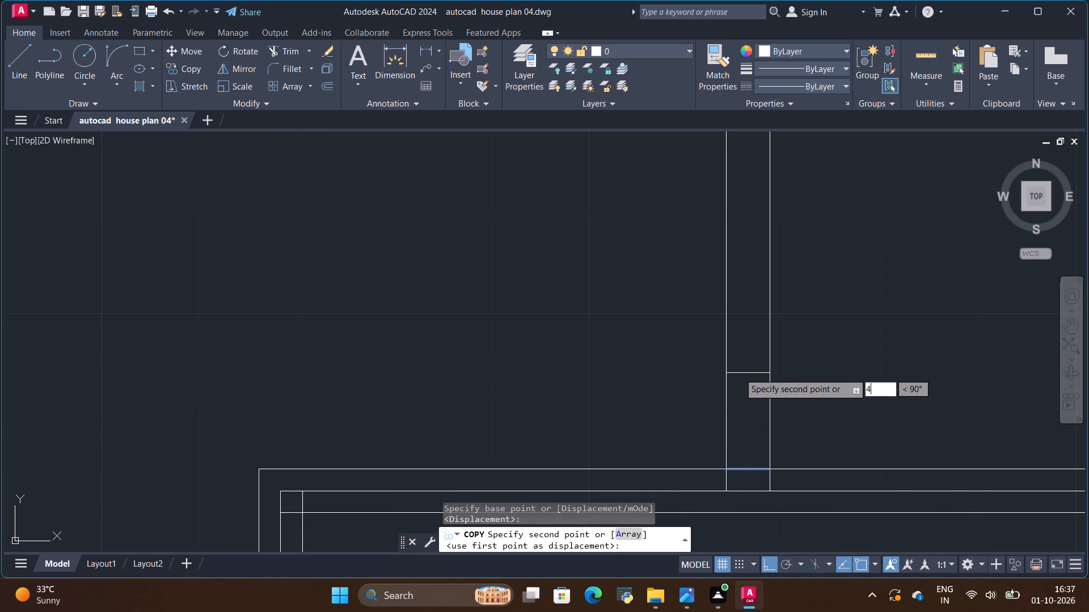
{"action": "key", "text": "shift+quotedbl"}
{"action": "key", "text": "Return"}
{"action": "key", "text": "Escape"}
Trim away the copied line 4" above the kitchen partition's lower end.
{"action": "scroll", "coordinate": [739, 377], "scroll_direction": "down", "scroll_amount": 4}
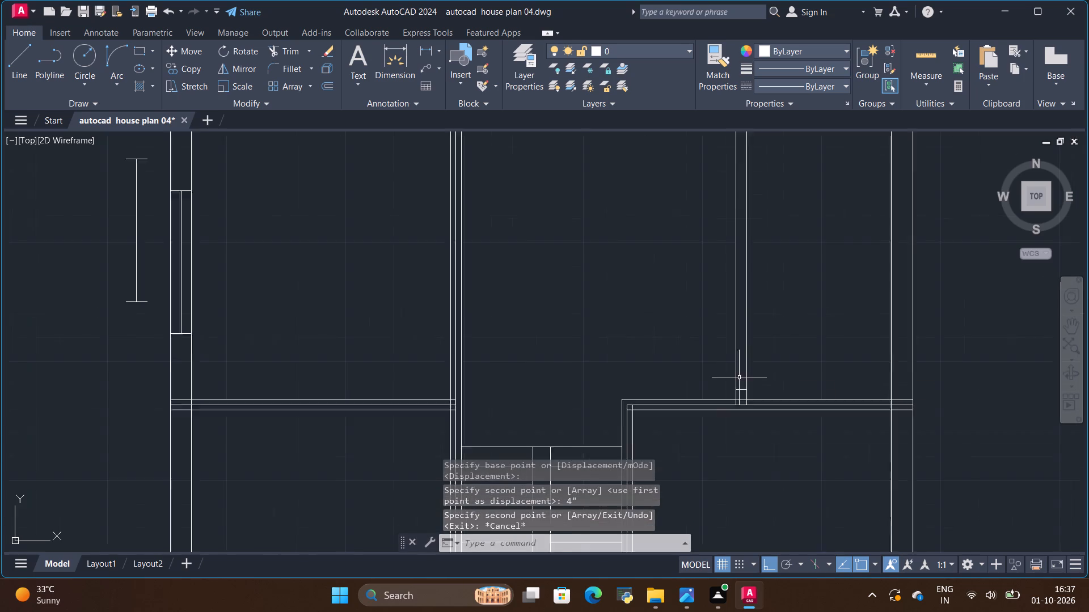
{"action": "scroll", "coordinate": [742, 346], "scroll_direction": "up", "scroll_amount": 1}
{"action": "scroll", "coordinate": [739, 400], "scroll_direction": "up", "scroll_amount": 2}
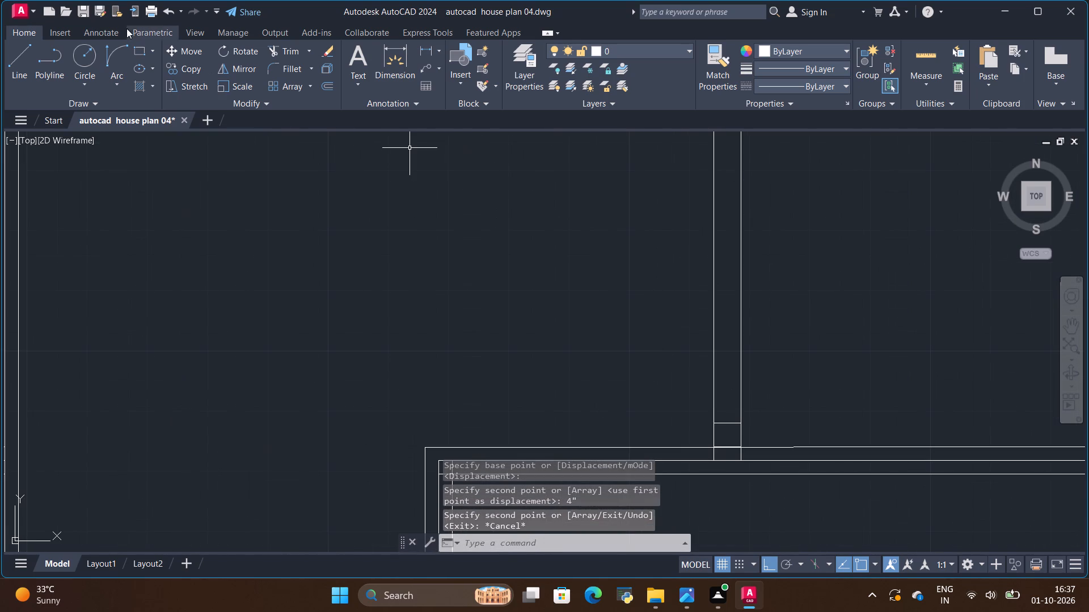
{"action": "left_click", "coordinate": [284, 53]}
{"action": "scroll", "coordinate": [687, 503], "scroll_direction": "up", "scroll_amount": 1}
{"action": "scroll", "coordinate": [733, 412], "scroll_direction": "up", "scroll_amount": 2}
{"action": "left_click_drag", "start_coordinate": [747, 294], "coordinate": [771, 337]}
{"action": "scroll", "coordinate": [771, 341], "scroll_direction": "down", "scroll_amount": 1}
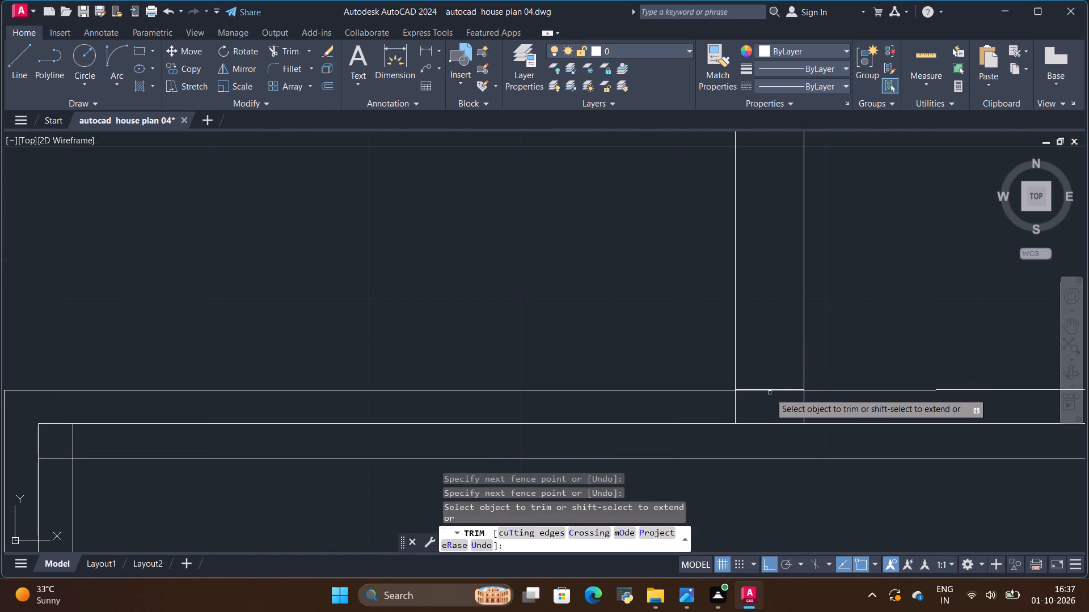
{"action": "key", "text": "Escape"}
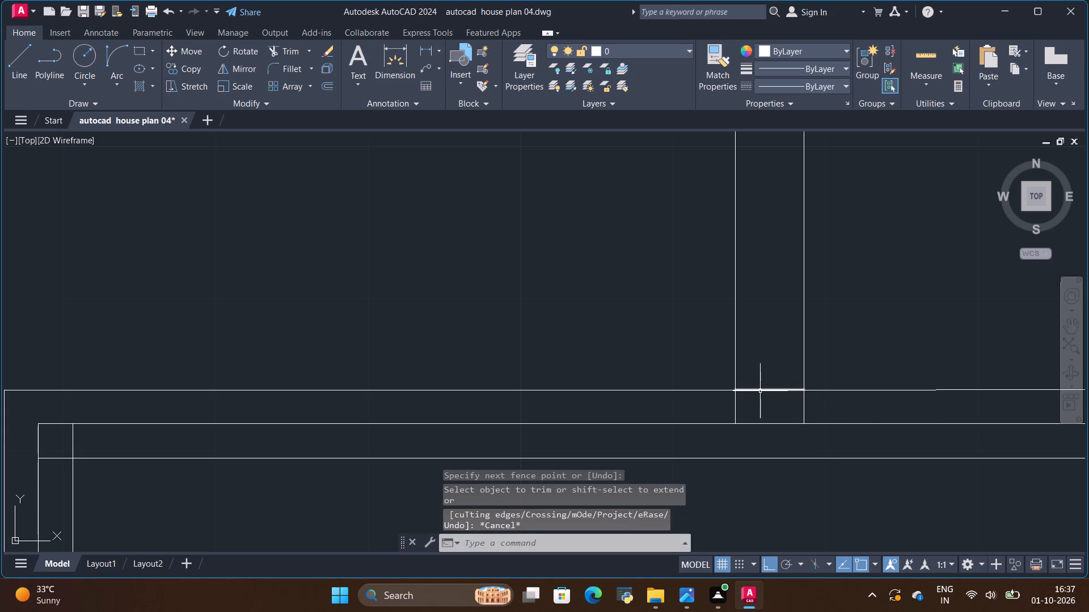
Copy the line across the kitchen partition's lower end 4' upward to mark the other side of the kitchen door.
{"action": "left_click", "coordinate": [760, 392]}
{"action": "left_click", "coordinate": [189, 69]}
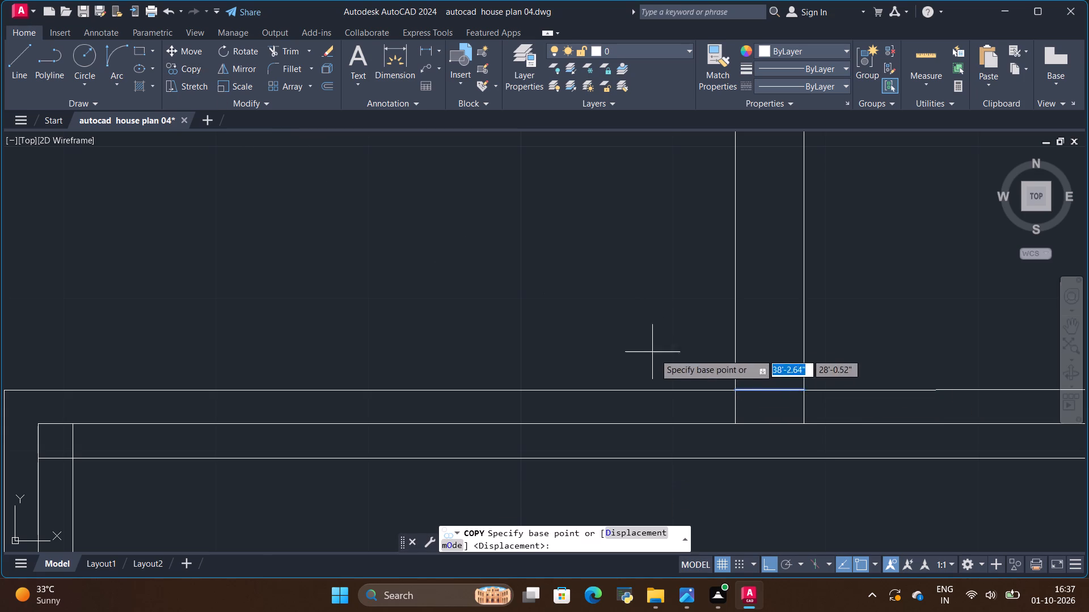
{"action": "left_click", "coordinate": [772, 389]}
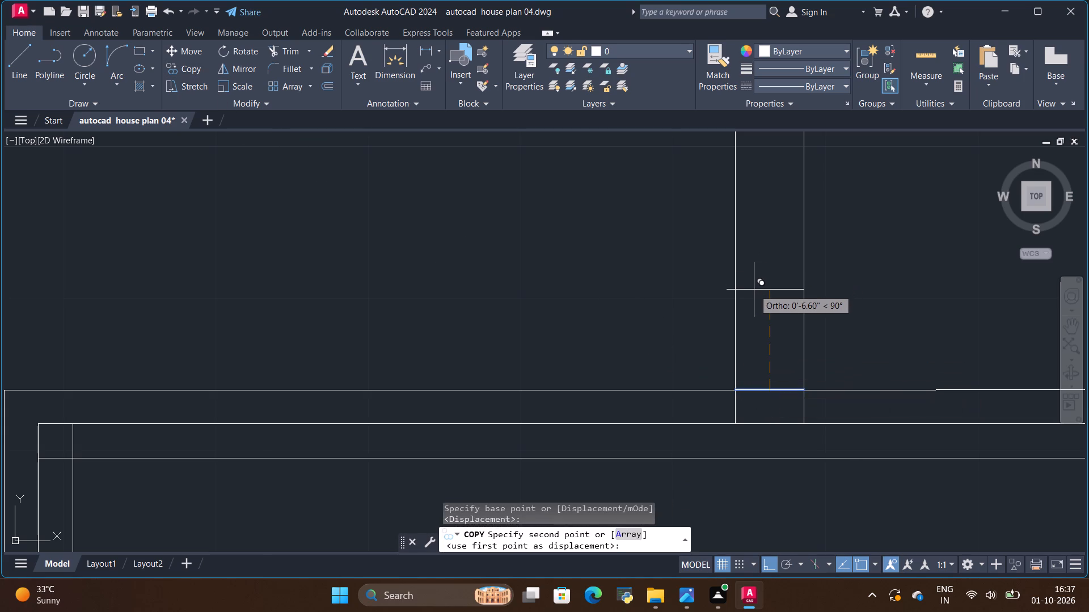
{"action": "key", "text": "BackSpace"}
{"action": "key", "text": "BackSpace"}
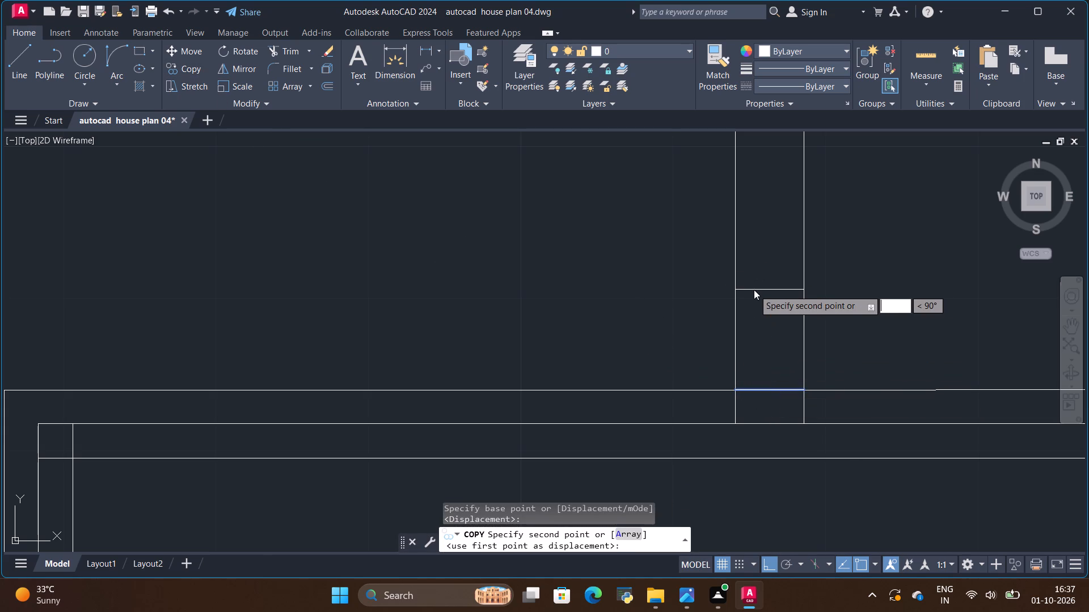
{"action": "type", "text": "4'"}
{"action": "key", "text": "Return"}
{"action": "key", "text": "Escape"}
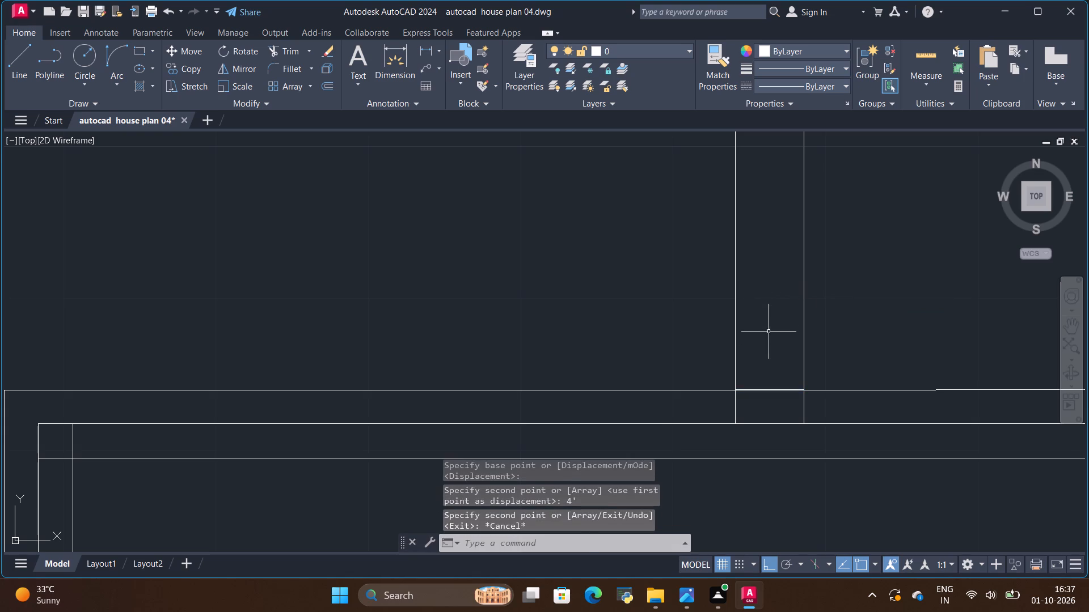
Trim both faces of the kitchen partition between the two jamb lines to cut the door opening.
{"action": "scroll", "coordinate": [770, 352], "scroll_direction": "down", "scroll_amount": 7}
{"action": "scroll", "coordinate": [784, 333], "scroll_direction": "up", "scroll_amount": 2}
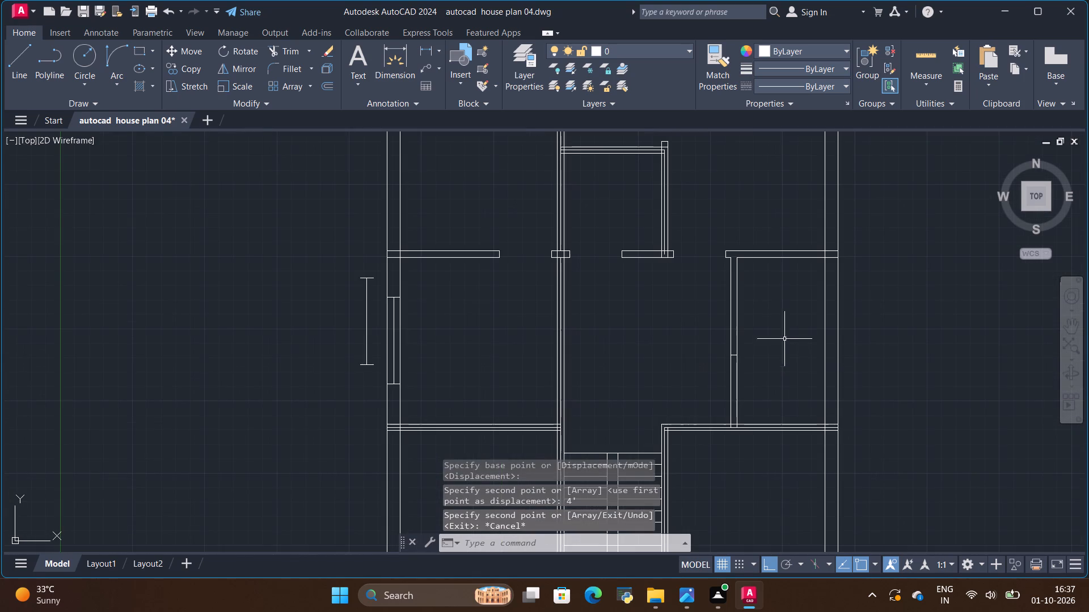
{"action": "left_click", "coordinate": [279, 47]}
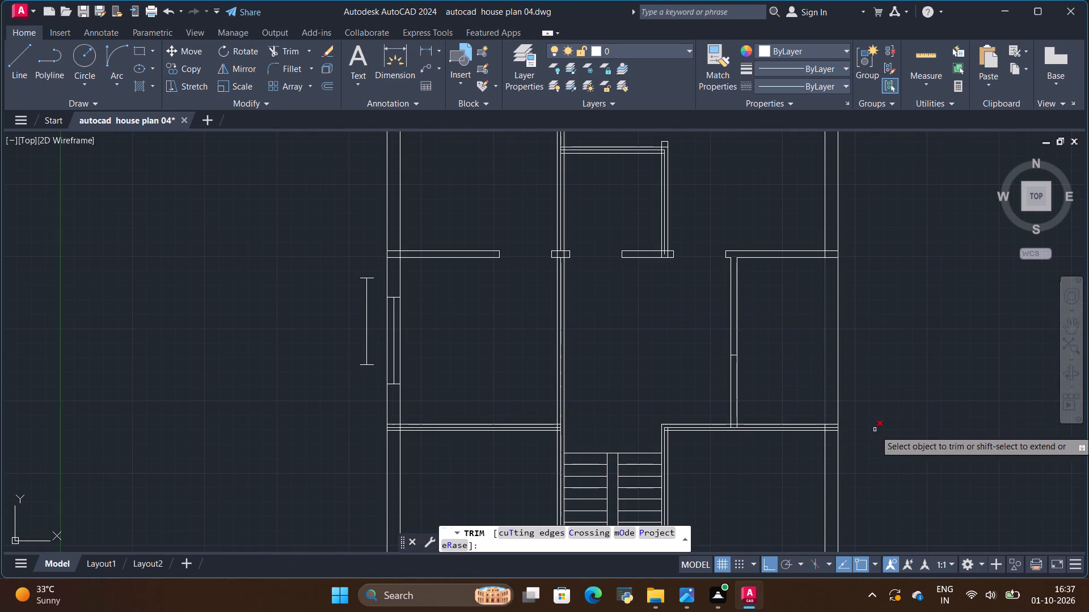
{"action": "scroll", "coordinate": [727, 379], "scroll_direction": "up", "scroll_amount": 1}
{"action": "left_click_drag", "start_coordinate": [715, 390], "coordinate": [775, 390]}
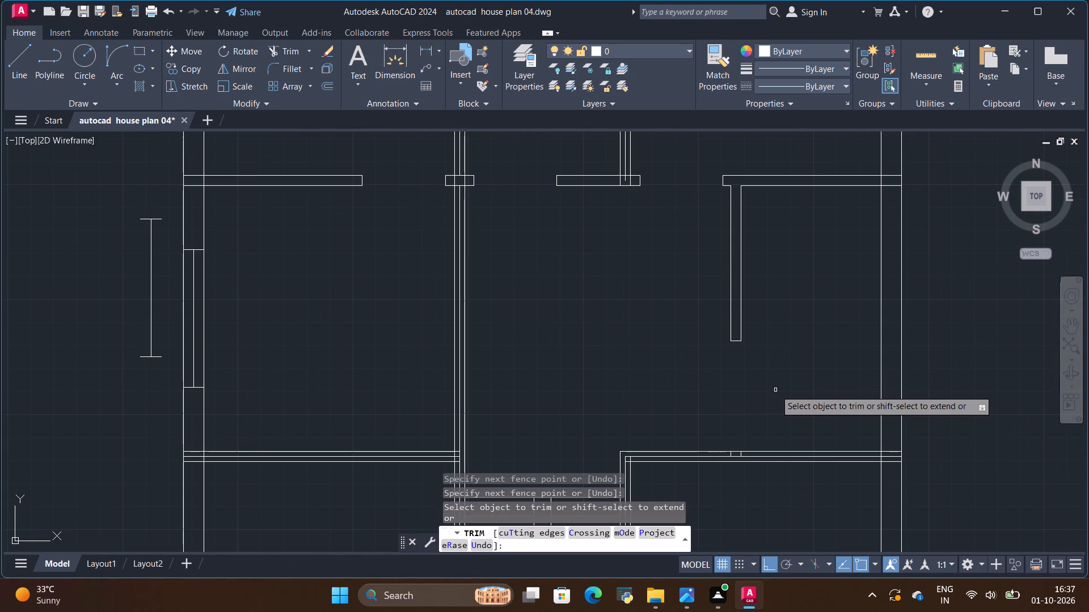
Trim the centrelines and overlapping line ends inside the wall corner where the kitchen's lower wall meets the stair wall.
{"action": "scroll", "coordinate": [737, 300], "scroll_direction": "down", "scroll_amount": 2}
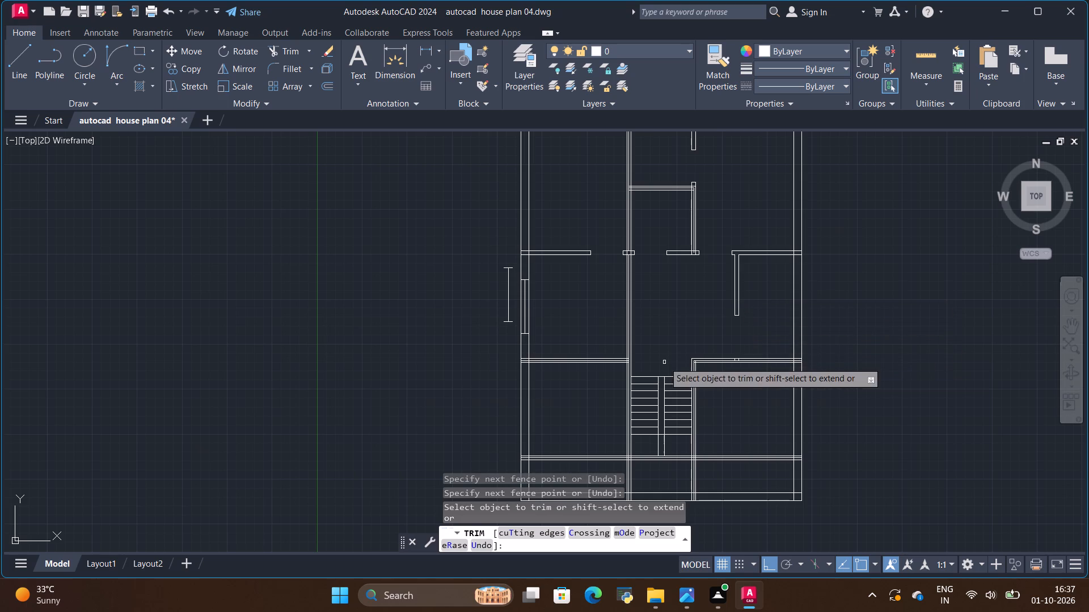
{"action": "scroll", "coordinate": [712, 384], "scroll_direction": "up", "scroll_amount": 2}
{"action": "scroll", "coordinate": [651, 313], "scroll_direction": "up", "scroll_amount": 4}
{"action": "left_click_drag", "start_coordinate": [688, 338], "coordinate": [628, 375]}
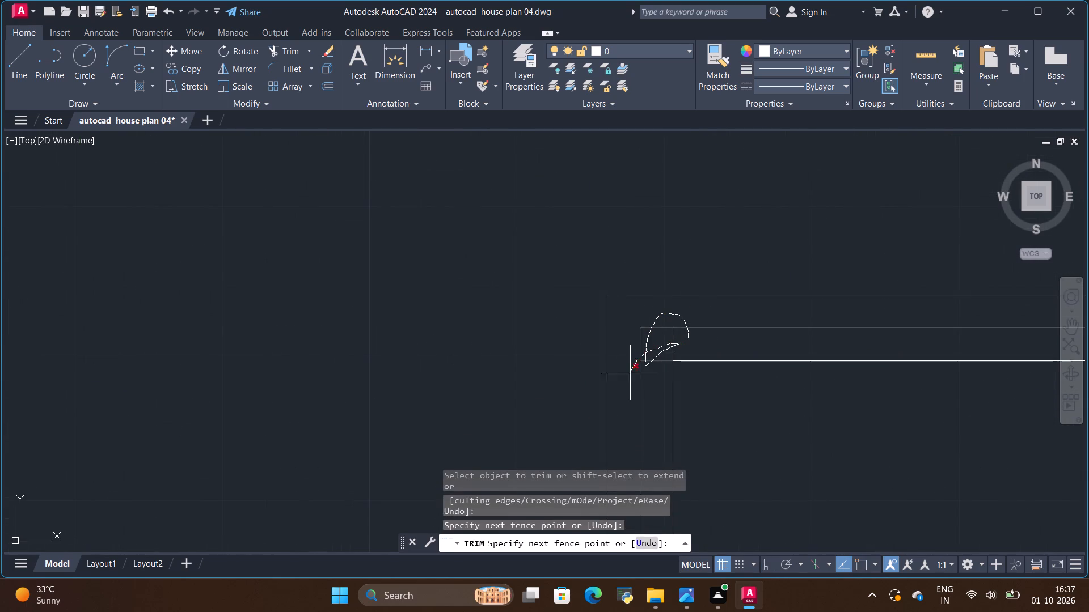
{"action": "left_click_drag", "start_coordinate": [628, 375], "coordinate": [628, 376]}
Trim the kitchen partition's two leftover line stubs inside the kitchen's lower wall.
{"action": "scroll", "coordinate": [610, 350], "scroll_direction": "down", "scroll_amount": 2}
{"action": "scroll", "coordinate": [927, 340], "scroll_direction": "up", "scroll_amount": 2}
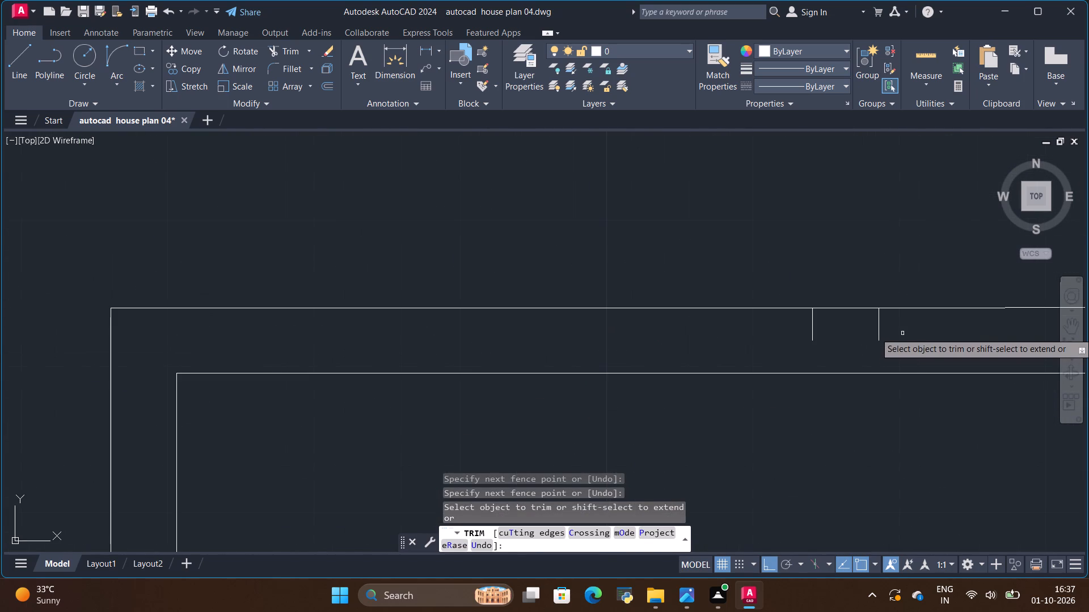
{"action": "left_click_drag", "start_coordinate": [903, 333], "coordinate": [756, 338]}
Examine the hand-drawn reference for the door positions of the lower bedrooms beside the stair.
{"action": "scroll", "coordinate": [790, 337], "scroll_direction": "down", "scroll_amount": 4}
{"action": "scroll", "coordinate": [812, 289], "scroll_direction": "down", "scroll_amount": 2}
{"action": "key", "text": "alt+Tab"}
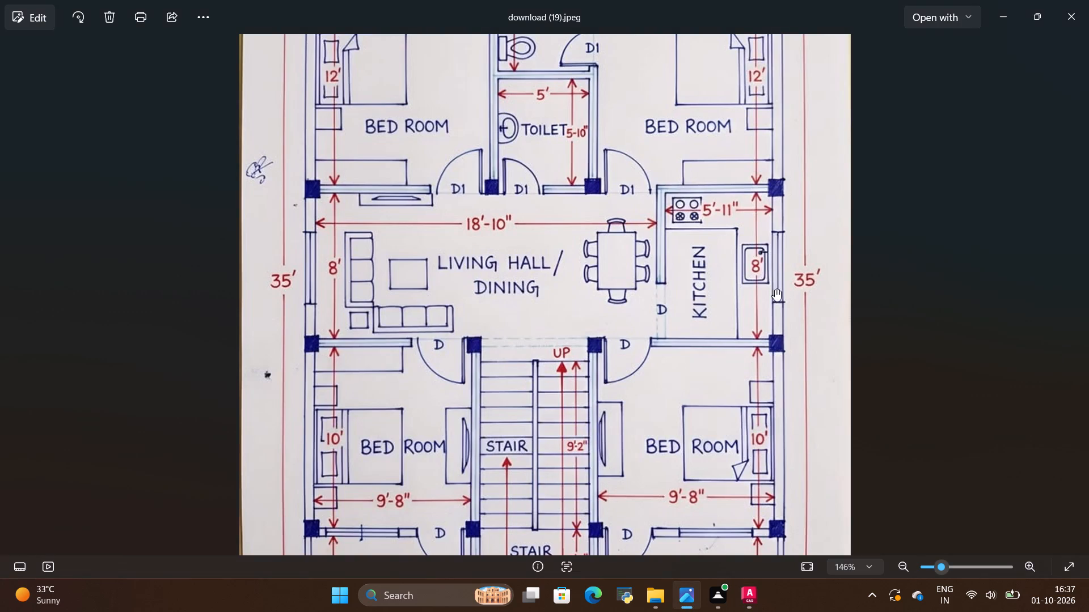
{"action": "scroll", "coordinate": [725, 263], "scroll_direction": "down", "scroll_amount": 4}
{"action": "scroll", "coordinate": [382, 468], "scroll_direction": "up", "scroll_amount": 1}
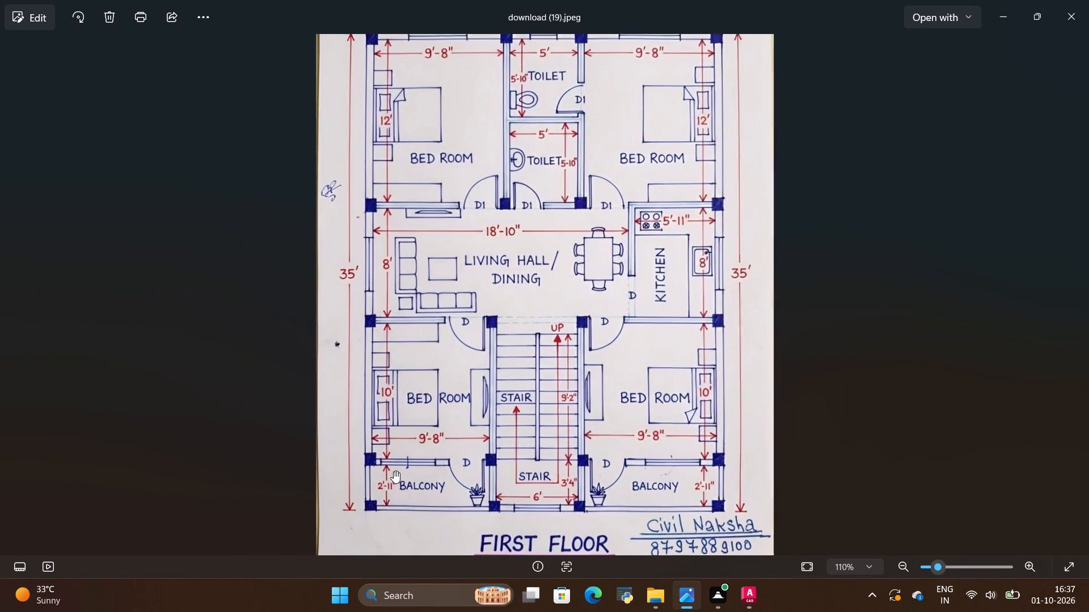
{"action": "scroll", "coordinate": [397, 503], "scroll_direction": "up", "scroll_amount": 2}
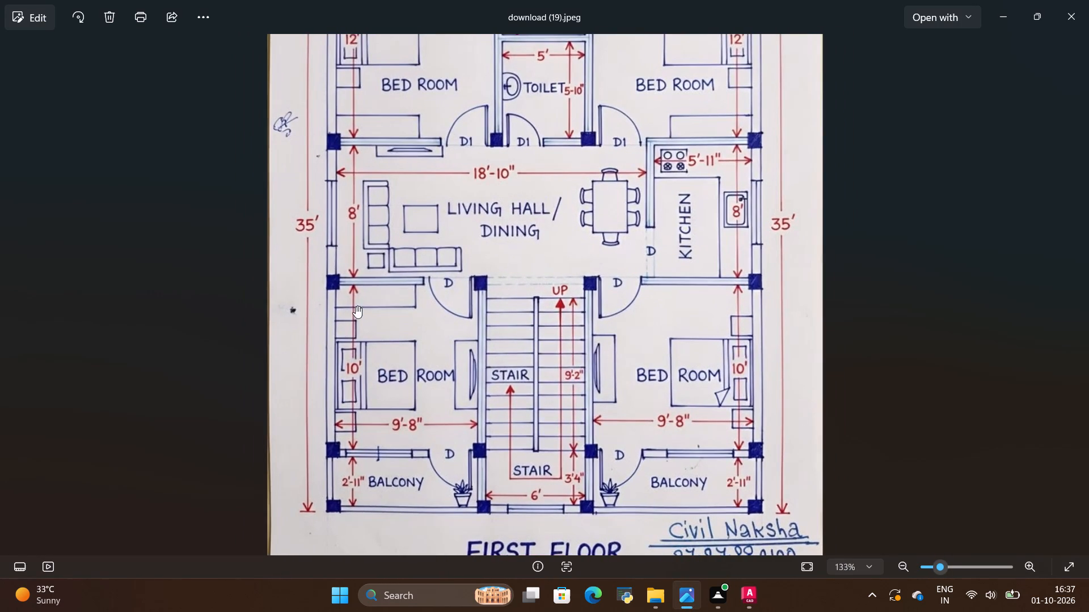
{"action": "key", "text": "alt+Tab"}
{"action": "key", "text": "alt+Tab"}
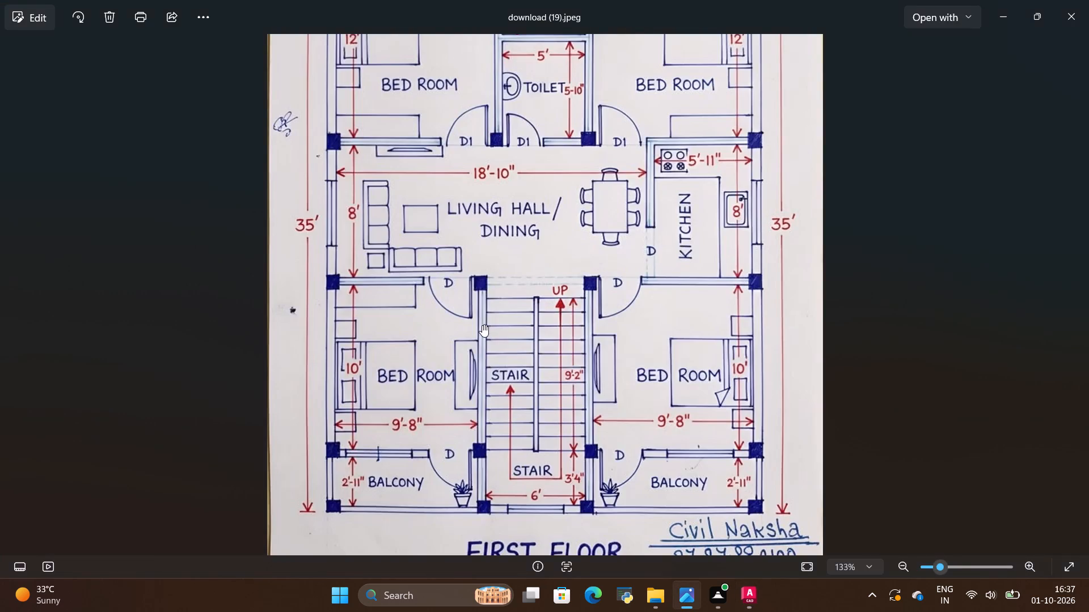
{"action": "key", "text": "alt+Tab"}
Trim the lower-left bedroom's upper wall lines inside the stair wall and remove that upper wall's centreline.
{"action": "scroll", "coordinate": [694, 314], "scroll_direction": "up", "scroll_amount": 4}
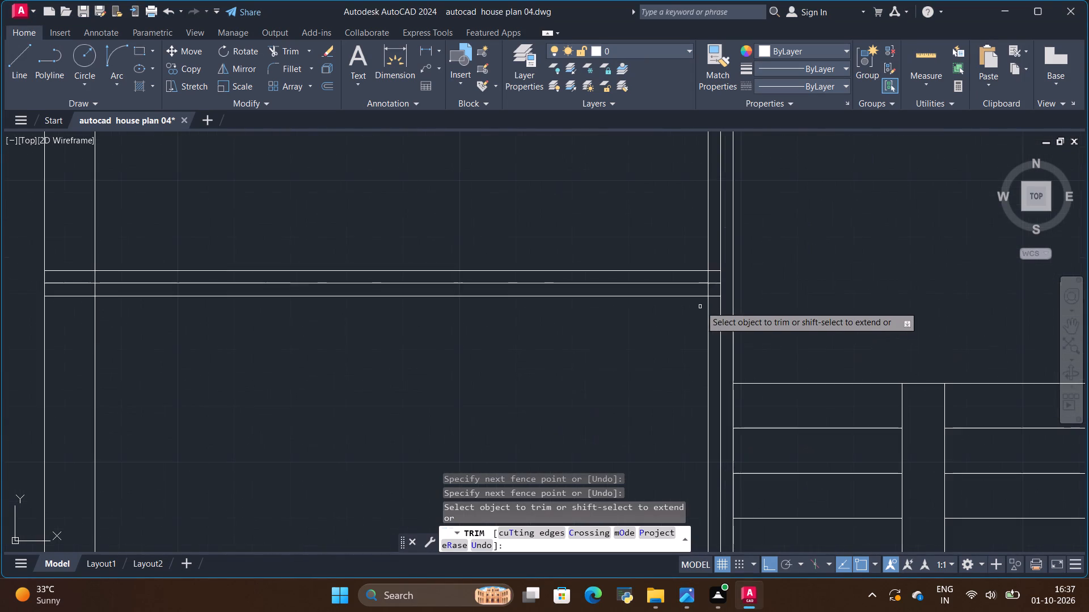
{"action": "scroll", "coordinate": [712, 263], "scroll_direction": "up", "scroll_amount": 3}
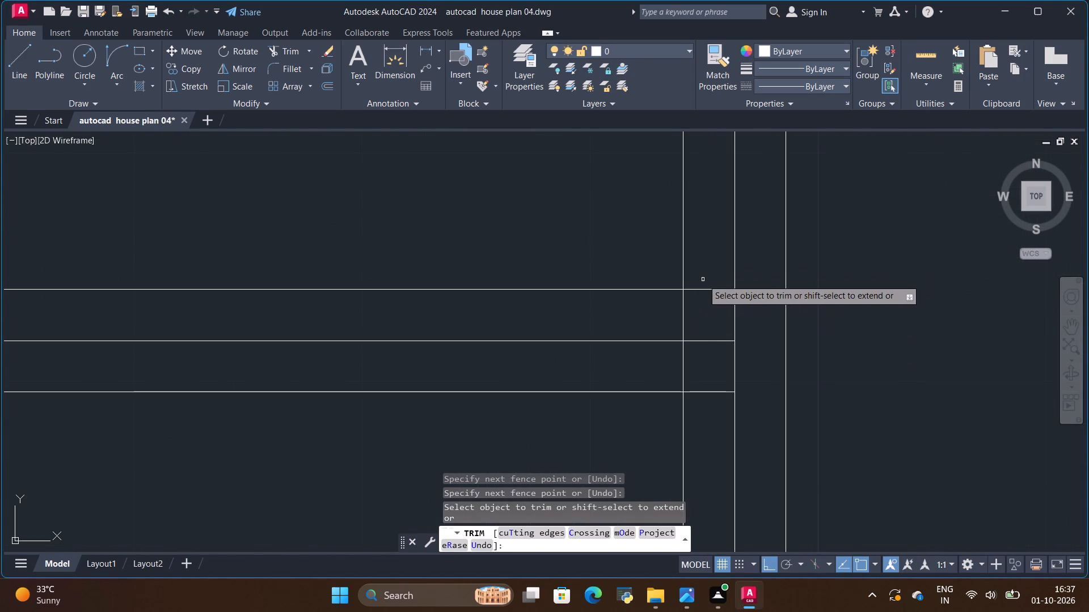
{"action": "left_click_drag", "start_coordinate": [703, 279], "coordinate": [707, 415]}
{"action": "left_click_drag", "start_coordinate": [631, 326], "coordinate": [642, 352]}
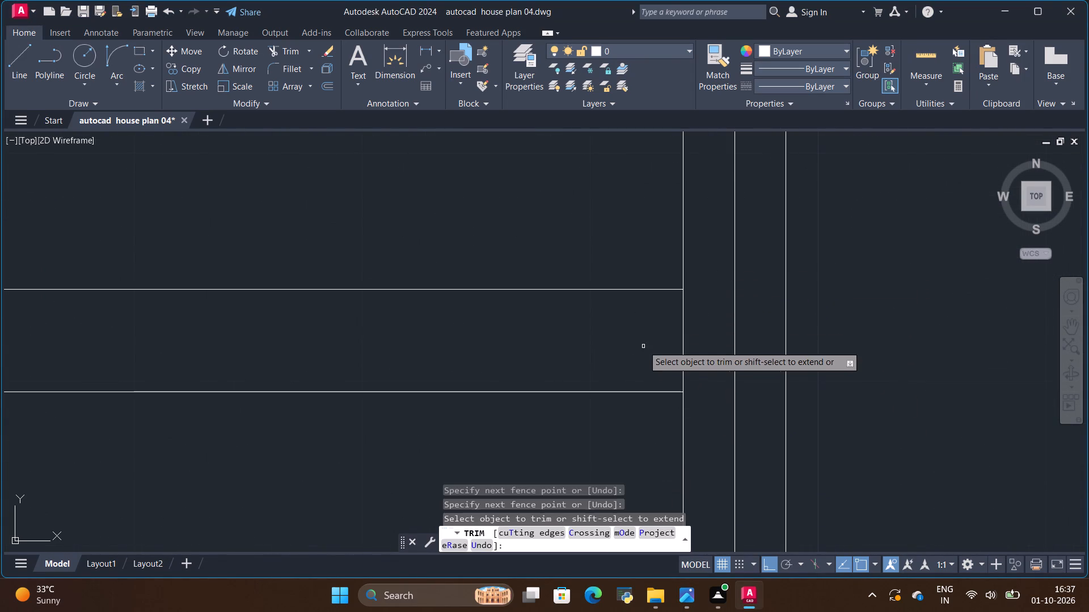
{"action": "key", "text": "space"}
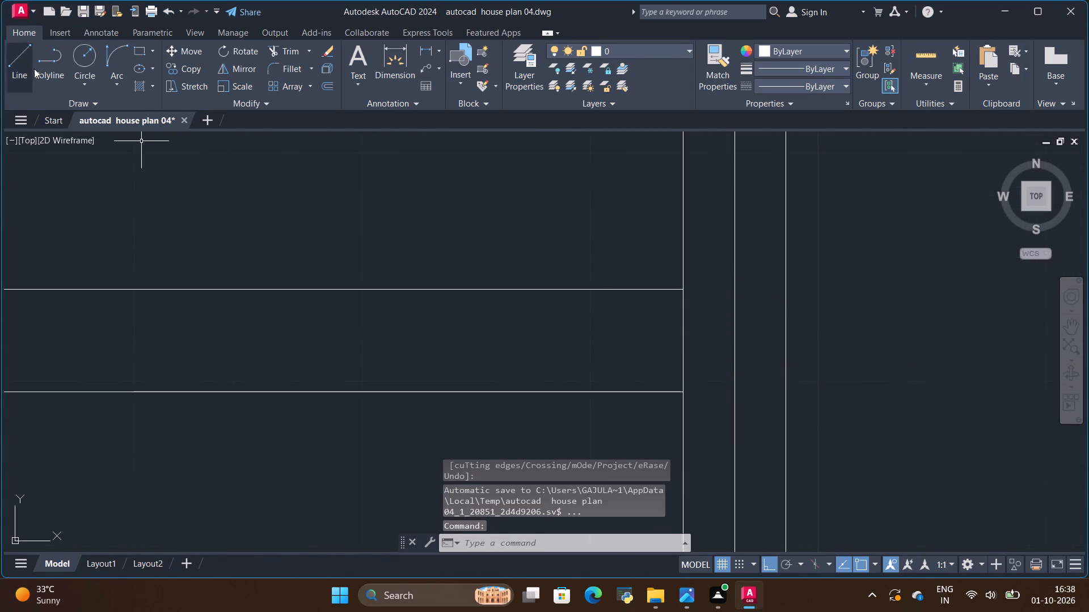
Draw a line across the lower-left bedroom's upper wall where it meets the near face of the stair wall.
{"action": "left_click", "coordinate": [28, 61]}
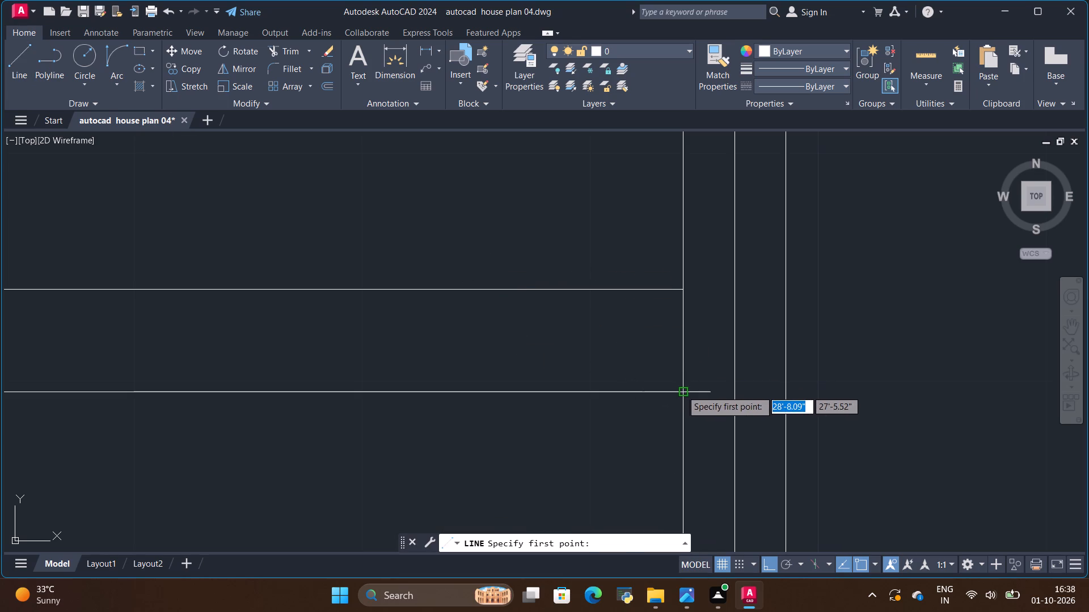
{"action": "left_click", "coordinate": [682, 390]}
{"action": "left_click", "coordinate": [680, 290]}
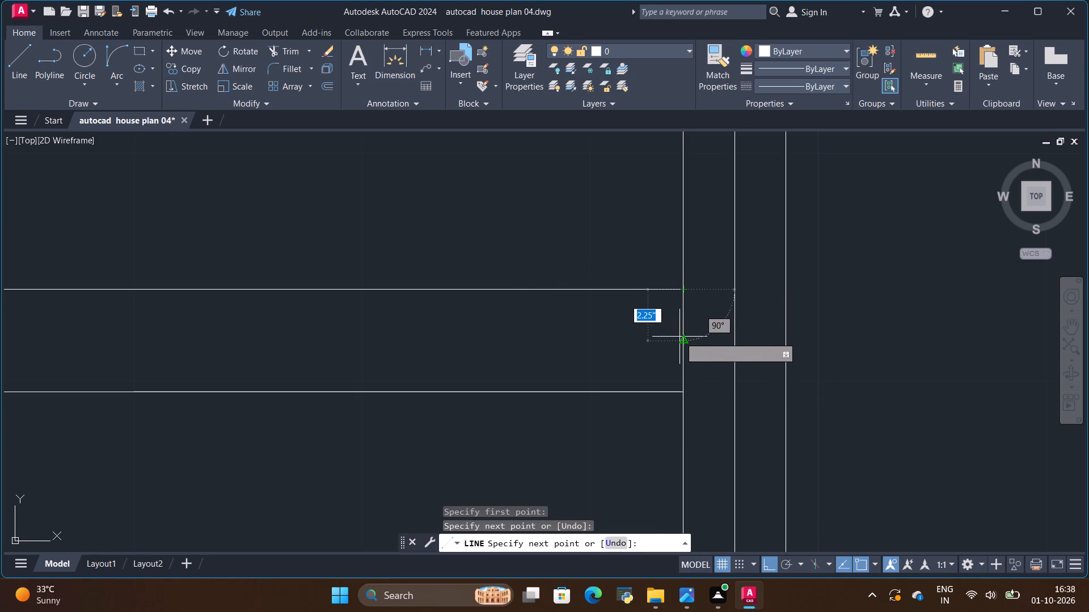
{"action": "key", "text": "space"}
Copy the wall's end line 4" to the left, away from the stair wall, as the bedroom door's first jamb.
{"action": "left_click", "coordinate": [683, 337]}
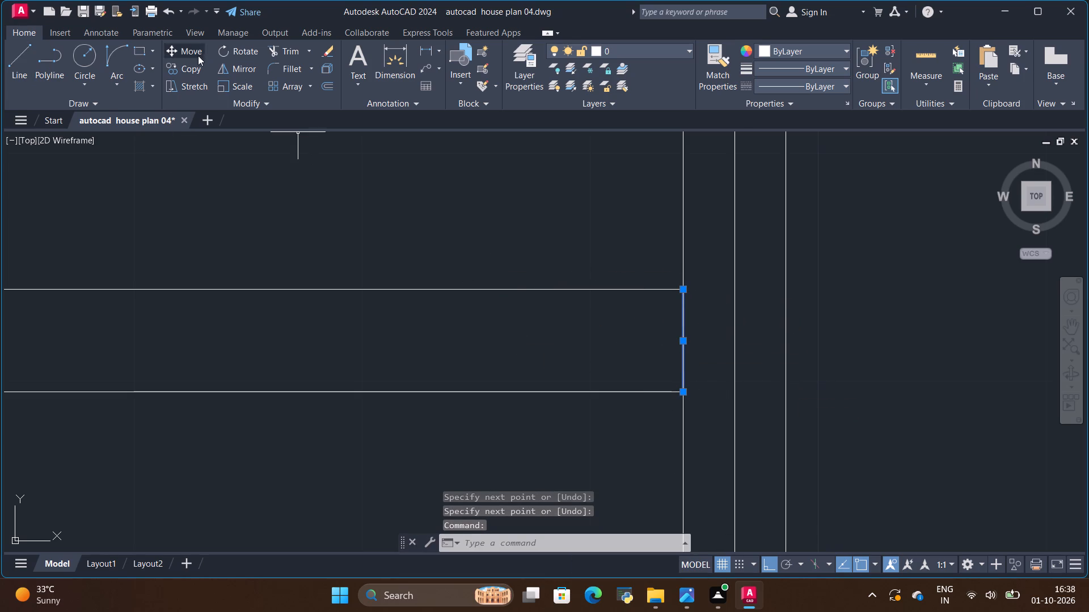
{"action": "left_click", "coordinate": [195, 66]}
{"action": "left_click", "coordinate": [680, 343]}
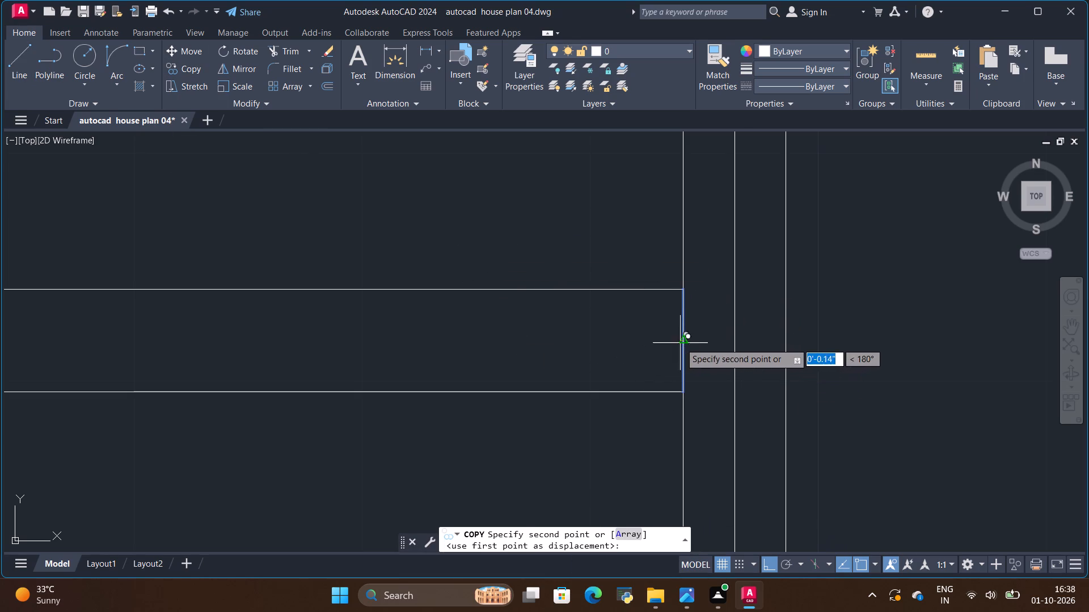
{"action": "key", "text": "BackSpace"}
{"action": "key", "text": "BackSpace"}
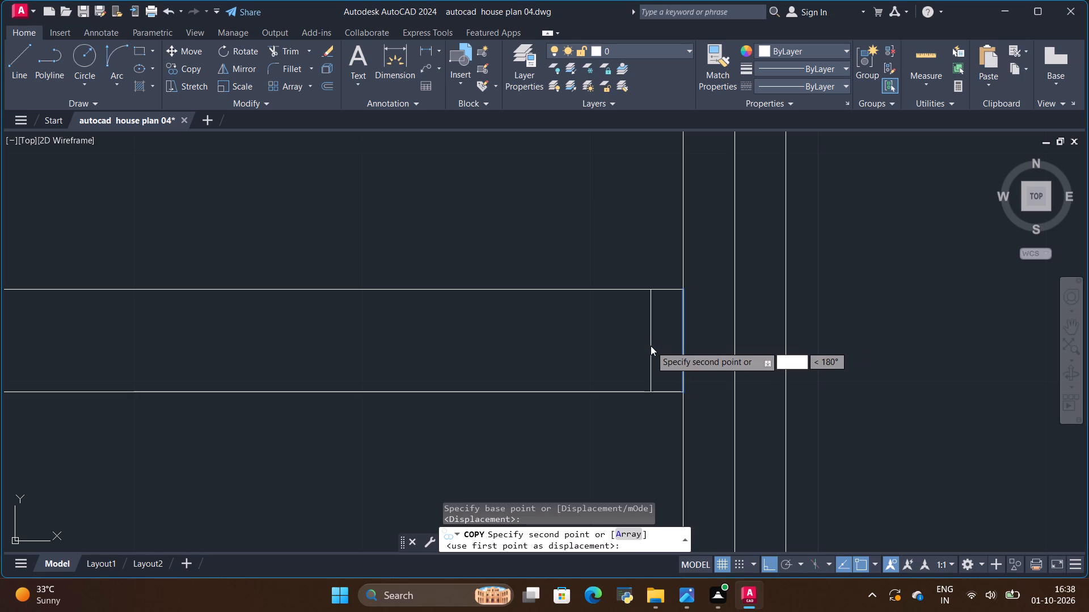
{"action": "key", "text": "4"}
{"action": "key", "text": "shift+quotedbl"}
{"action": "key", "text": "Return"}
{"action": "key", "text": "Escape"}
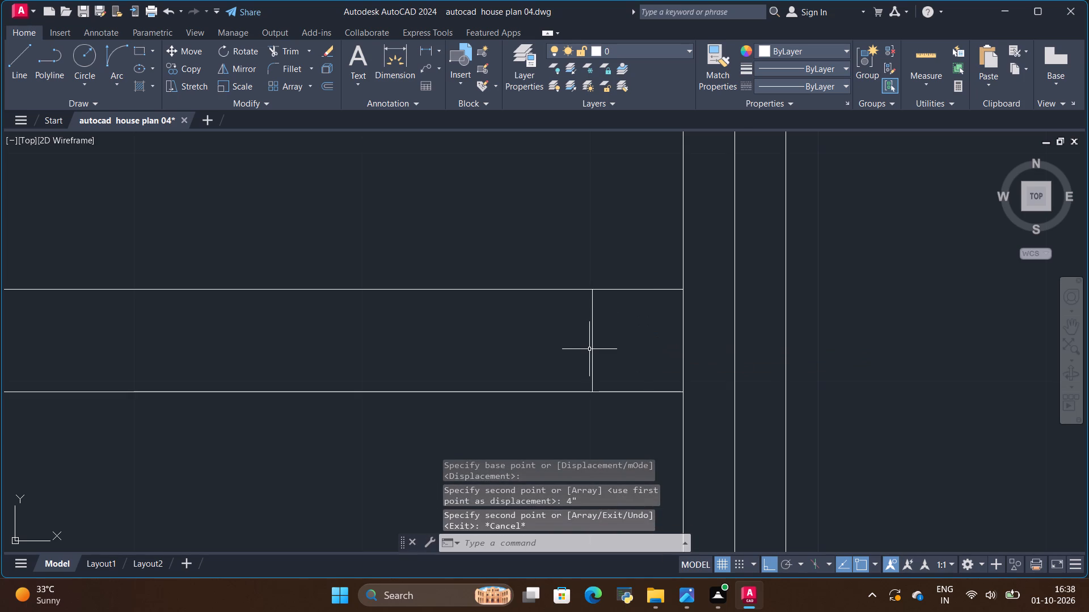
Copy the lower-left bedroom door's first jamb line 3'4" to the left, away from the stair wall, as the second jamb.
{"action": "left_click", "coordinate": [592, 347]}
{"action": "left_click", "coordinate": [183, 67]}
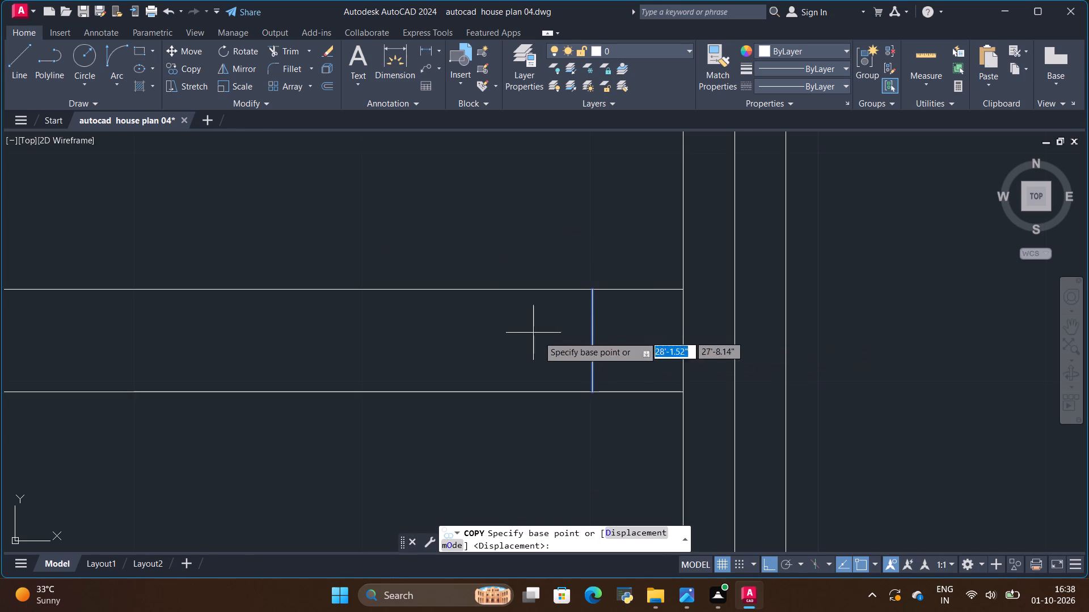
{"action": "left_click", "coordinate": [590, 341]}
{"action": "key", "text": "BackSpace"}
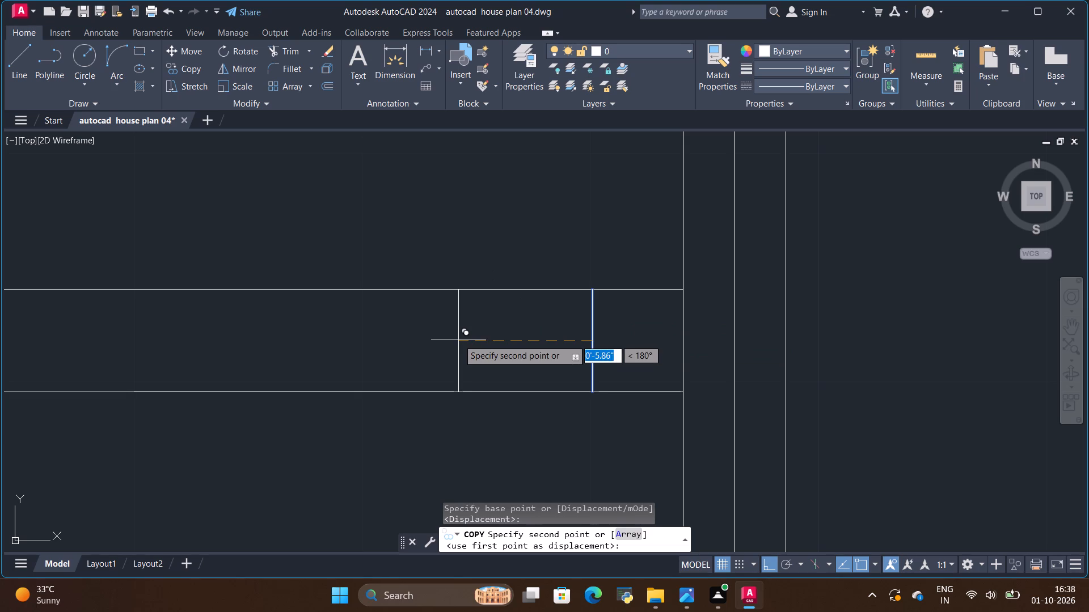
{"action": "key", "text": "BackSpace"}
{"action": "type", "text": "3'4"}
{"action": "key", "text": "shift+quotedbl"}
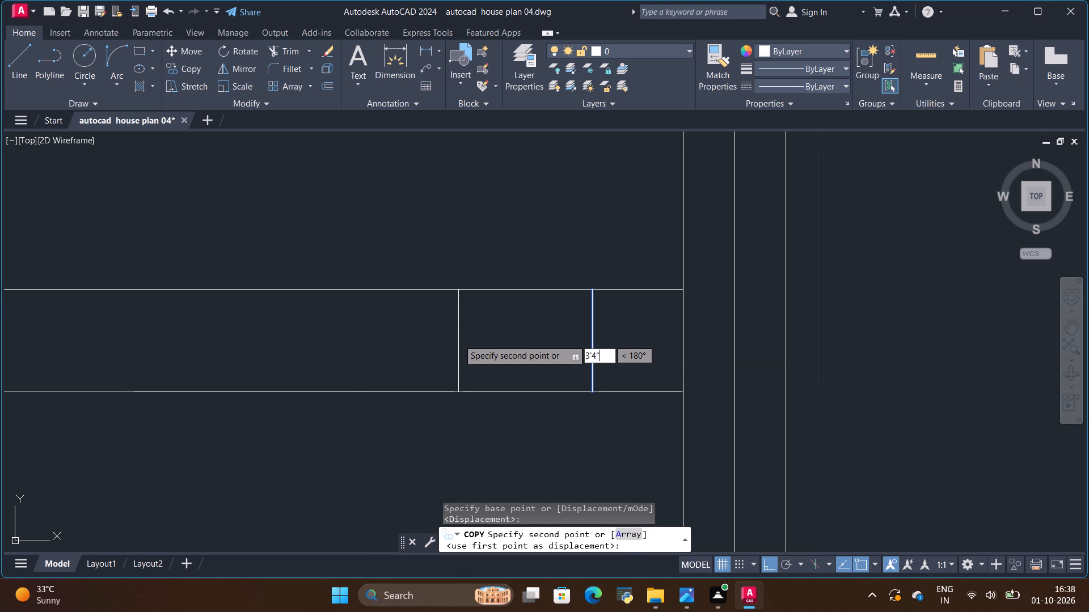
{"action": "key", "text": "Return"}
{"action": "key", "text": "Escape"}
Trim the lower-left bedroom's upper wall lines between the two jambs to open the doorway.
{"action": "scroll", "coordinate": [464, 339], "scroll_direction": "down", "scroll_amount": 3}
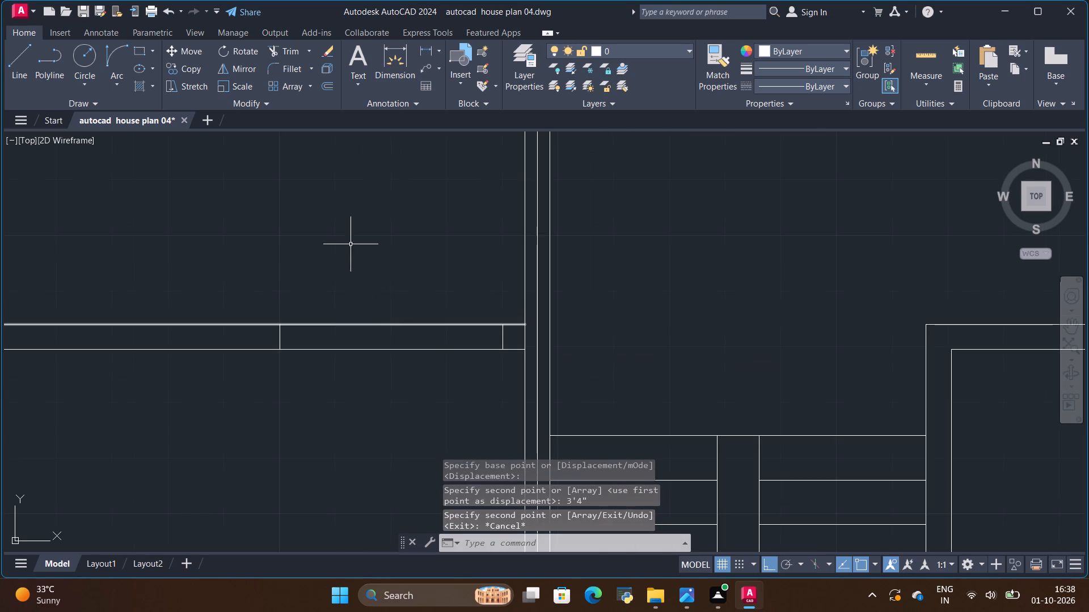
{"action": "left_click", "coordinate": [288, 52]}
{"action": "left_click_drag", "start_coordinate": [382, 251], "coordinate": [391, 376]}
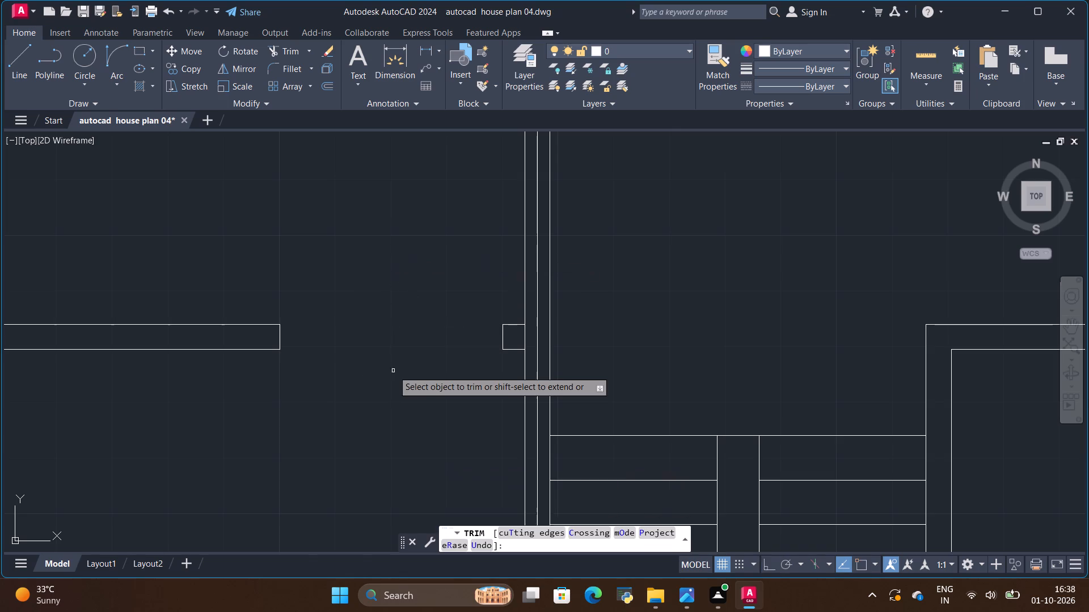
Examine the hand-drawn reference for the door positions between the lower bedrooms and the balconies.
{"action": "scroll", "coordinate": [404, 362], "scroll_direction": "down", "scroll_amount": 6}
{"action": "scroll", "coordinate": [415, 364], "scroll_direction": "up", "scroll_amount": 1}
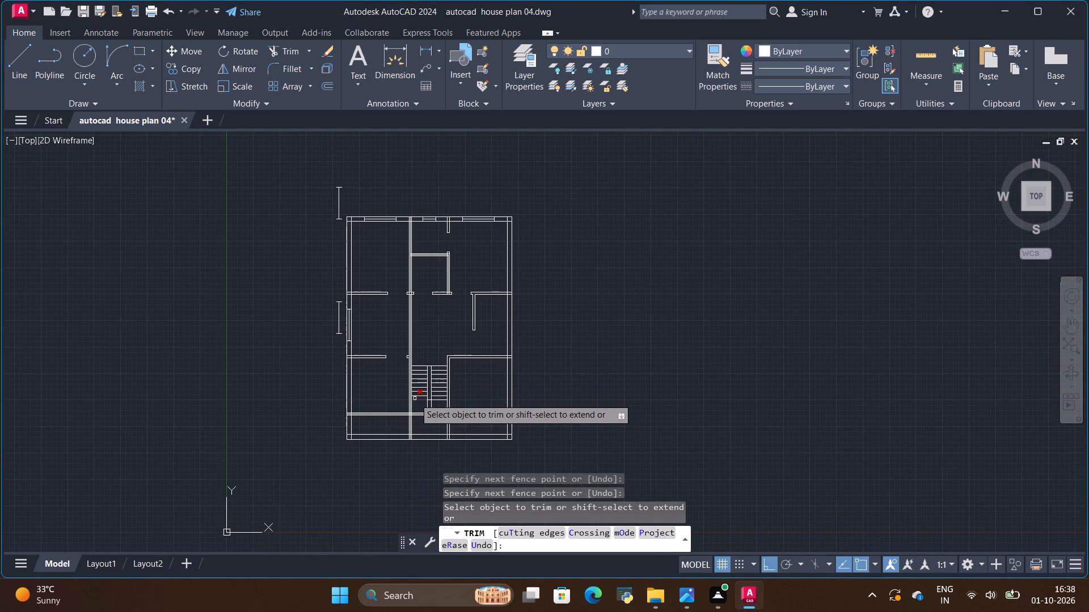
{"action": "scroll", "coordinate": [391, 377], "scroll_direction": "up", "scroll_amount": 1}
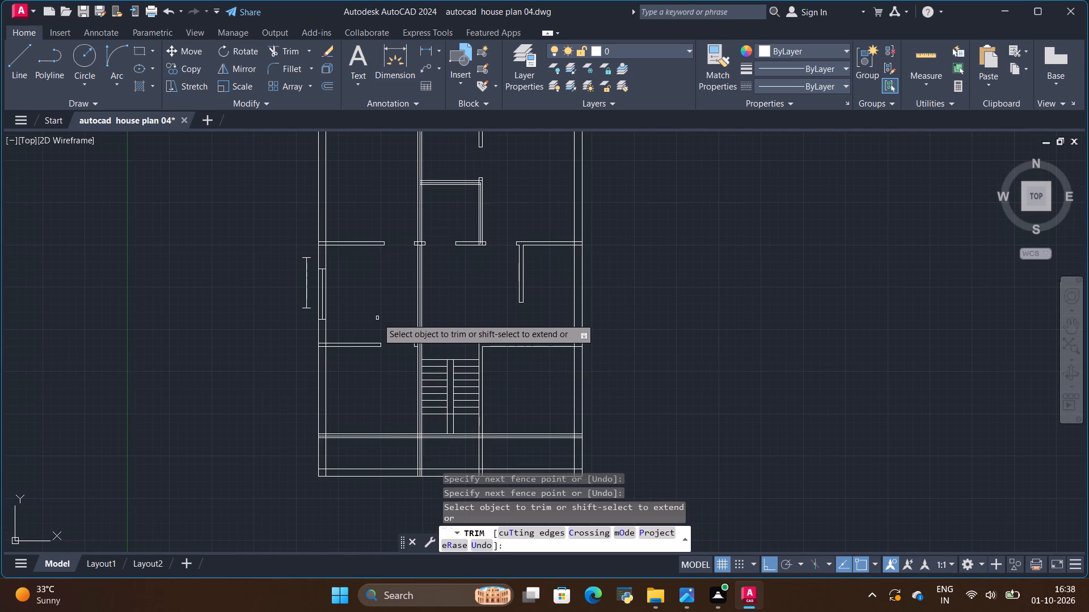
{"action": "scroll", "coordinate": [379, 317], "scroll_direction": "down", "scroll_amount": 2}
{"action": "key", "text": "alt+Tab"}
{"action": "scroll", "coordinate": [468, 325], "scroll_direction": "down", "scroll_amount": 2}
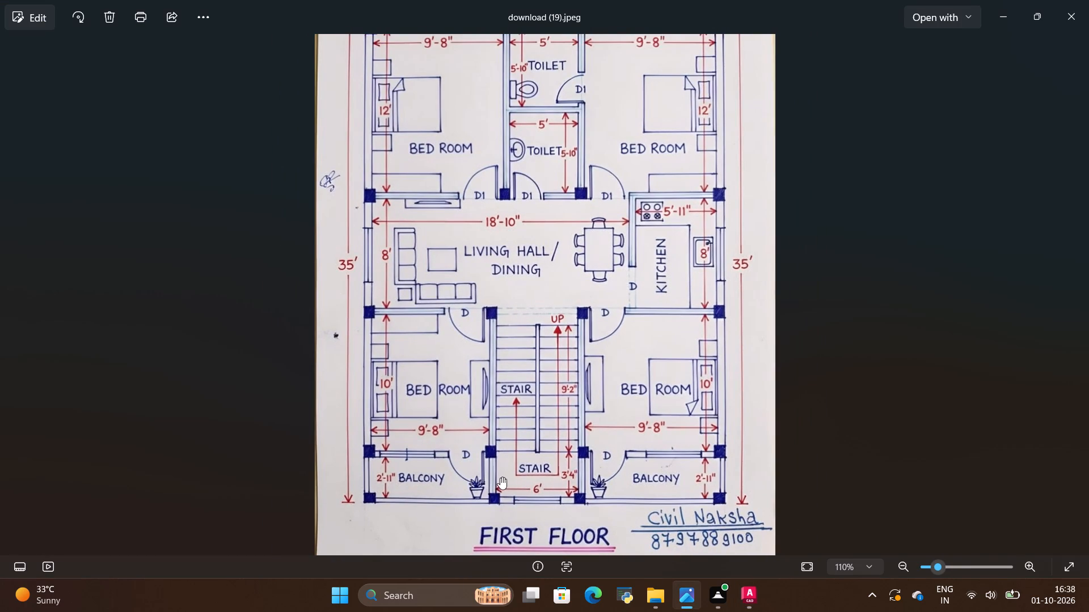
{"action": "key", "text": "alt+Tab"}
Trim the balcony wall lines where they cross the left stair wall and remove the leftover centreline piece inside it.
{"action": "scroll", "coordinate": [385, 368], "scroll_direction": "up", "scroll_amount": 3}
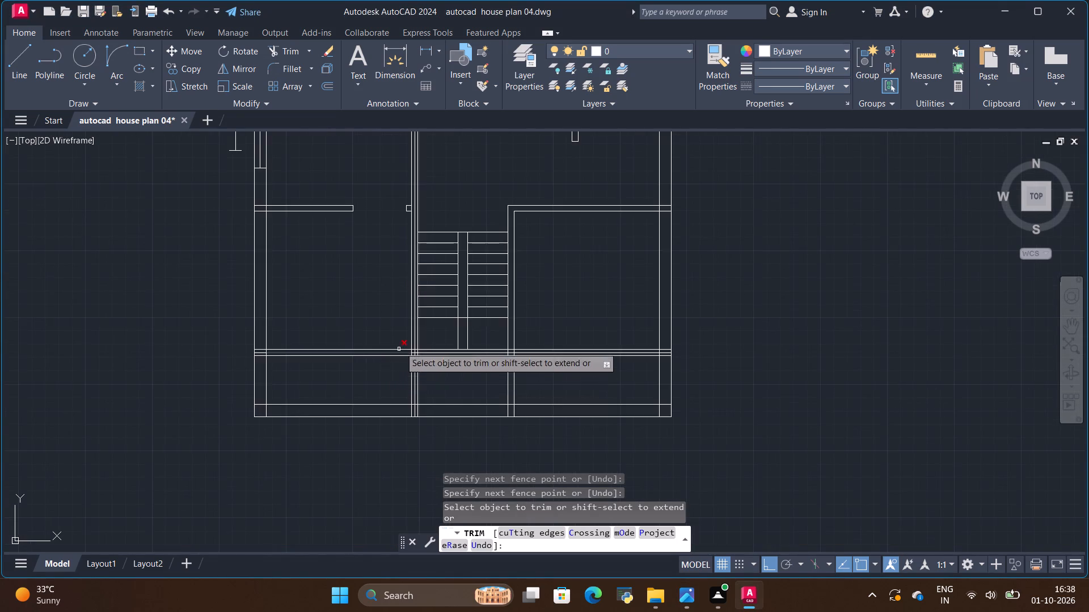
{"action": "scroll", "coordinate": [400, 346], "scroll_direction": "up", "scroll_amount": 6}
{"action": "left_click_drag", "start_coordinate": [476, 291], "coordinate": [472, 291]}
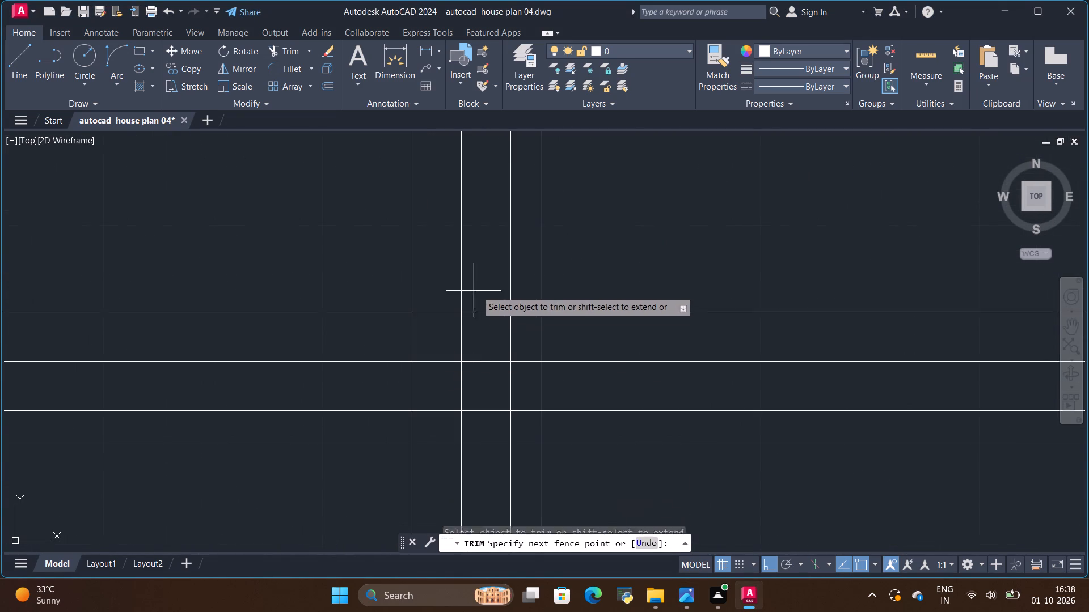
{"action": "left_click_drag", "start_coordinate": [472, 291], "coordinate": [450, 416]}
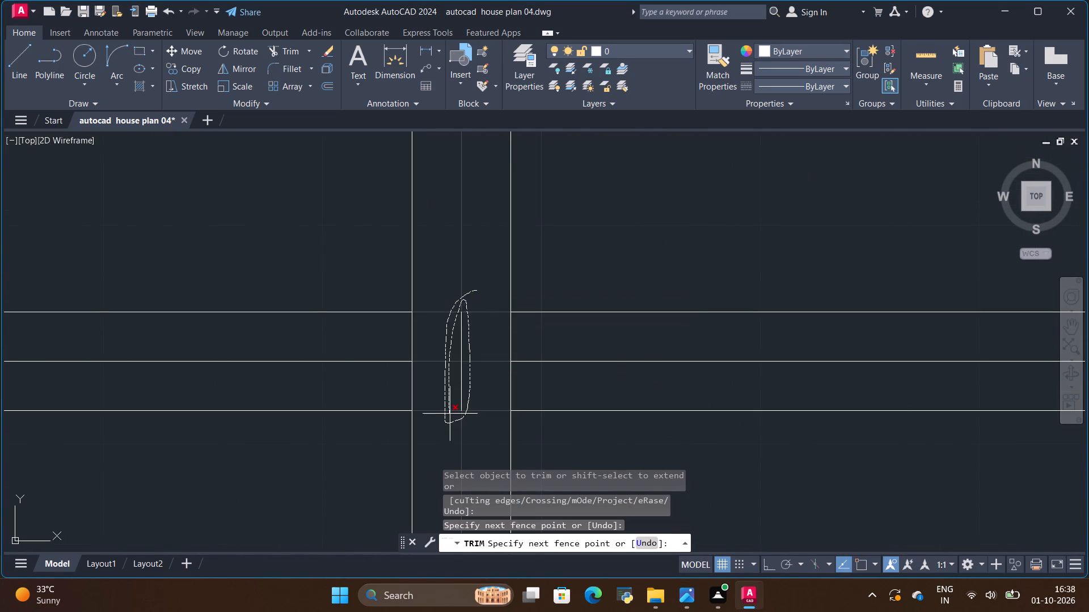
{"action": "left_click_drag", "start_coordinate": [450, 416], "coordinate": [450, 418]}
{"action": "scroll", "coordinate": [459, 299], "scroll_direction": "down", "scroll_amount": 2}
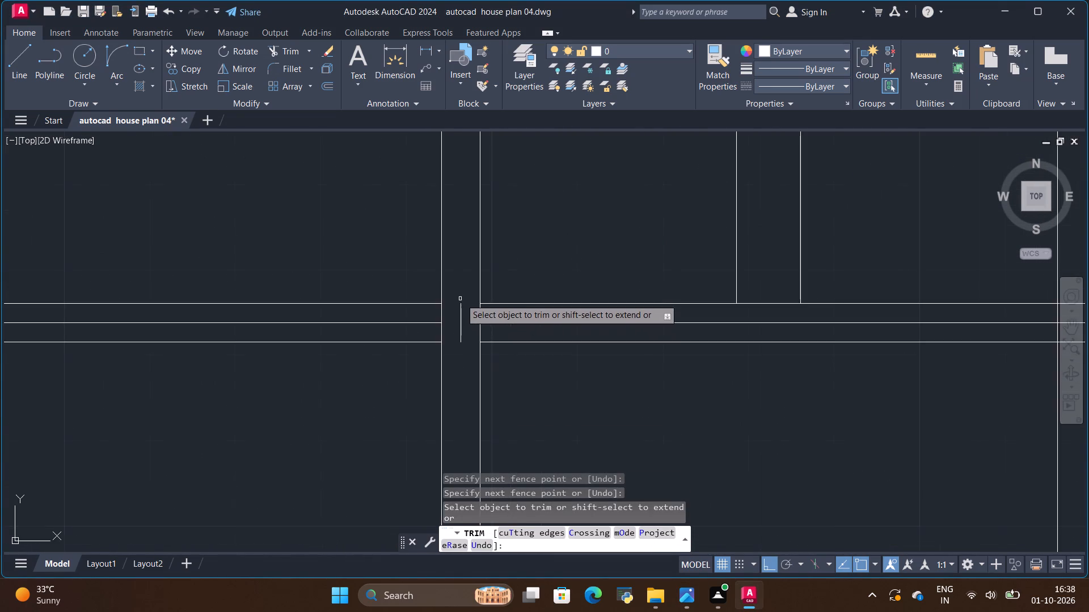
{"action": "scroll", "coordinate": [464, 297], "scroll_direction": "down", "scroll_amount": 3}
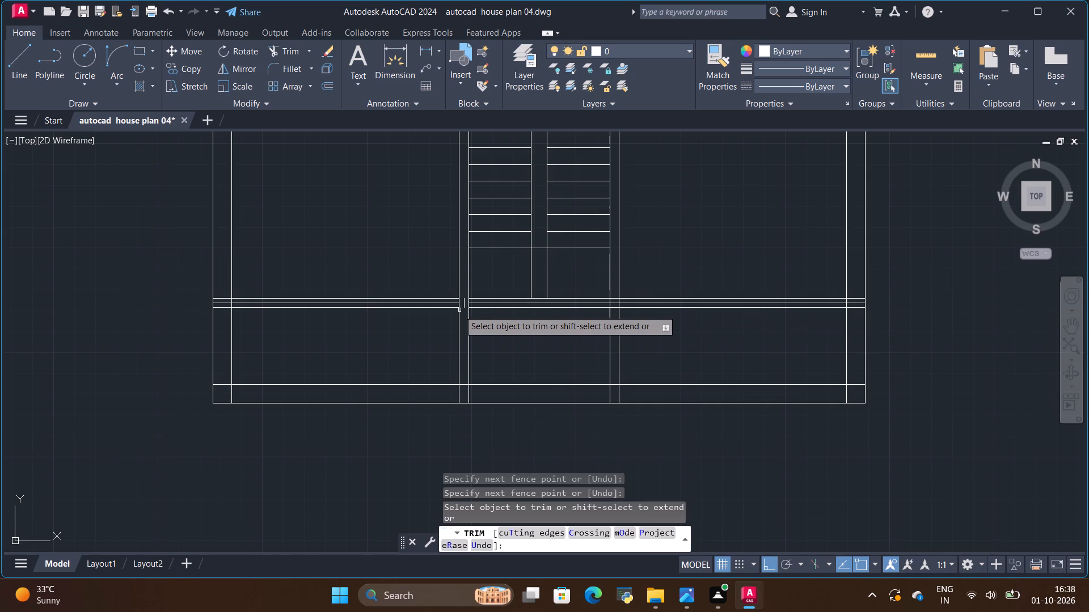
{"action": "scroll", "coordinate": [453, 307], "scroll_direction": "up", "scroll_amount": 5}
{"action": "left_click_drag", "start_coordinate": [508, 270], "coordinate": [496, 297]}
{"action": "scroll", "coordinate": [486, 305], "scroll_direction": "down", "scroll_amount": 3}
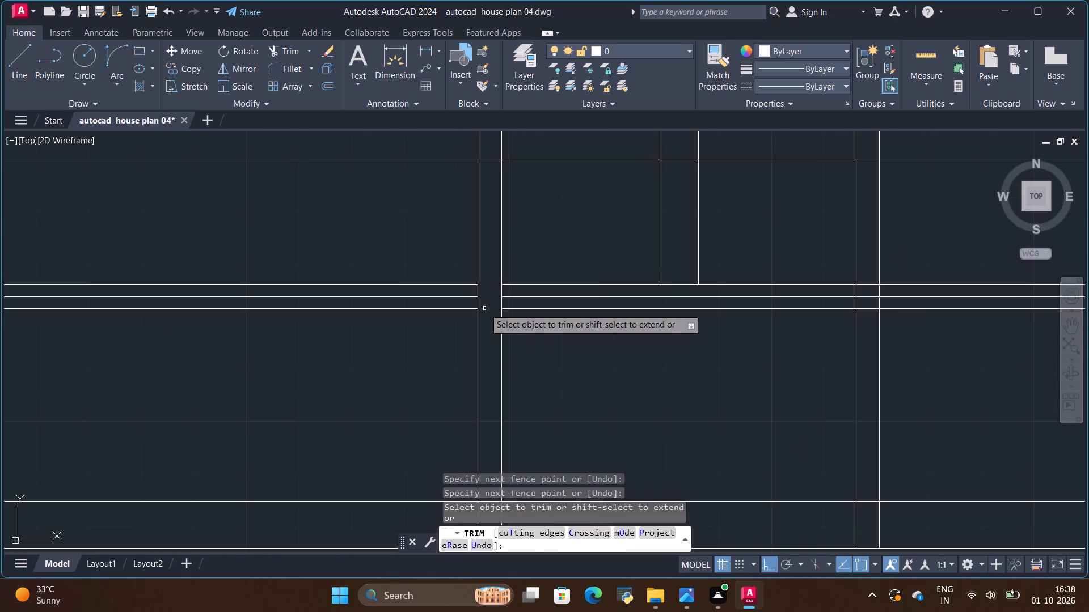
{"action": "scroll", "coordinate": [484, 308], "scroll_direction": "down", "scroll_amount": 1}
Trim away the balcony wall's centreline on both sides of the left stair wall.
{"action": "scroll", "coordinate": [471, 295], "scroll_direction": "up", "scroll_amount": 5}
{"action": "left_click_drag", "start_coordinate": [478, 321], "coordinate": [491, 371]}
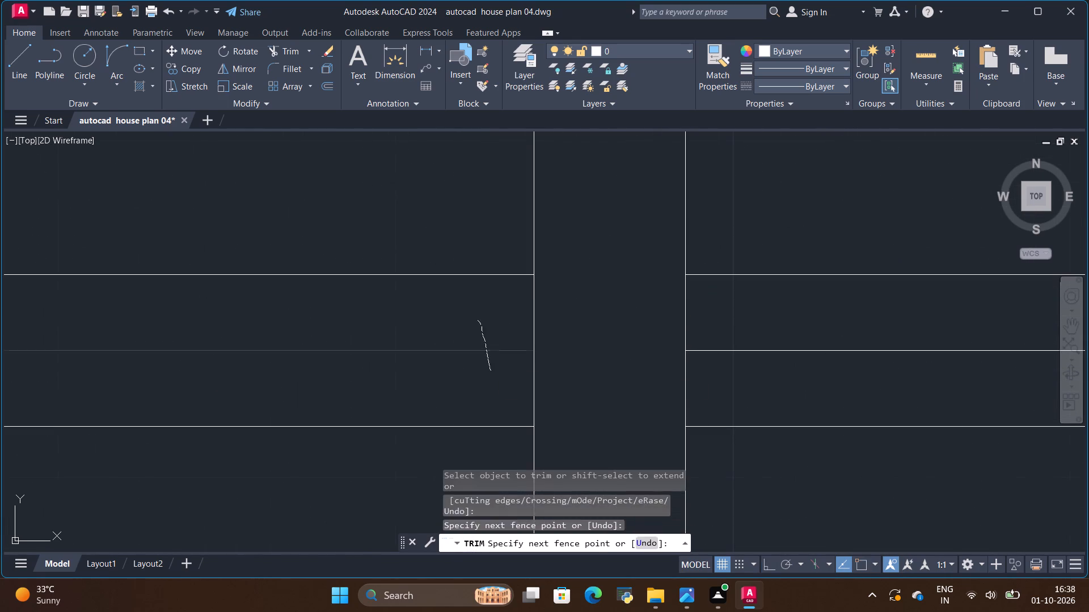
{"action": "left_click_drag", "start_coordinate": [710, 320], "coordinate": [724, 371]}
{"action": "scroll", "coordinate": [492, 341], "scroll_direction": "down", "scroll_amount": 5}
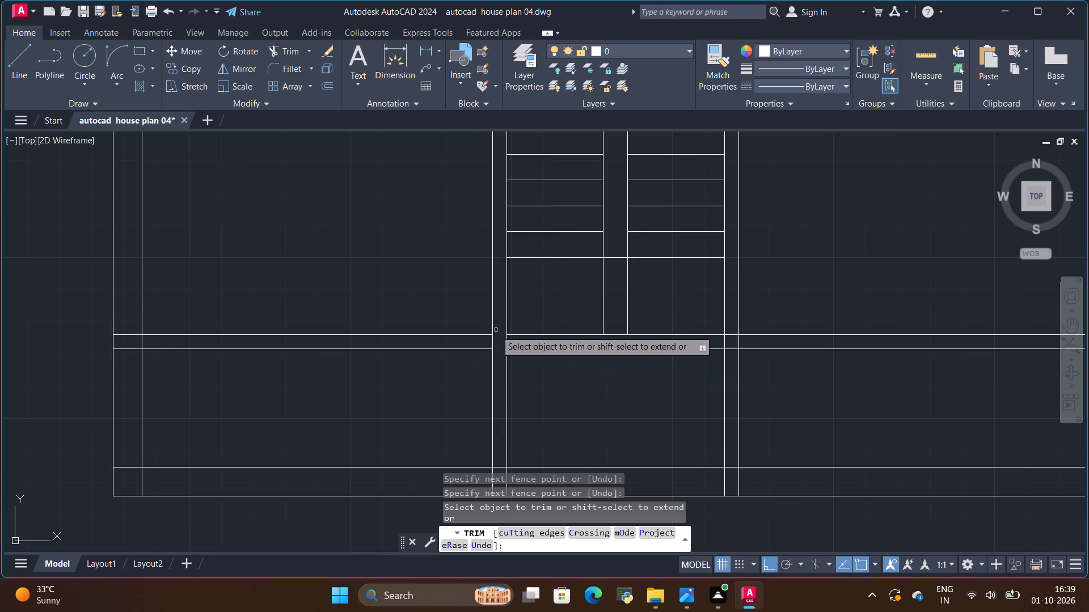
{"action": "key", "text": "space"}
Draw a line across the left balcony wall where it meets the left stair wall's bedroom-side face.
{"action": "scroll", "coordinate": [487, 349], "scroll_direction": "up", "scroll_amount": 2}
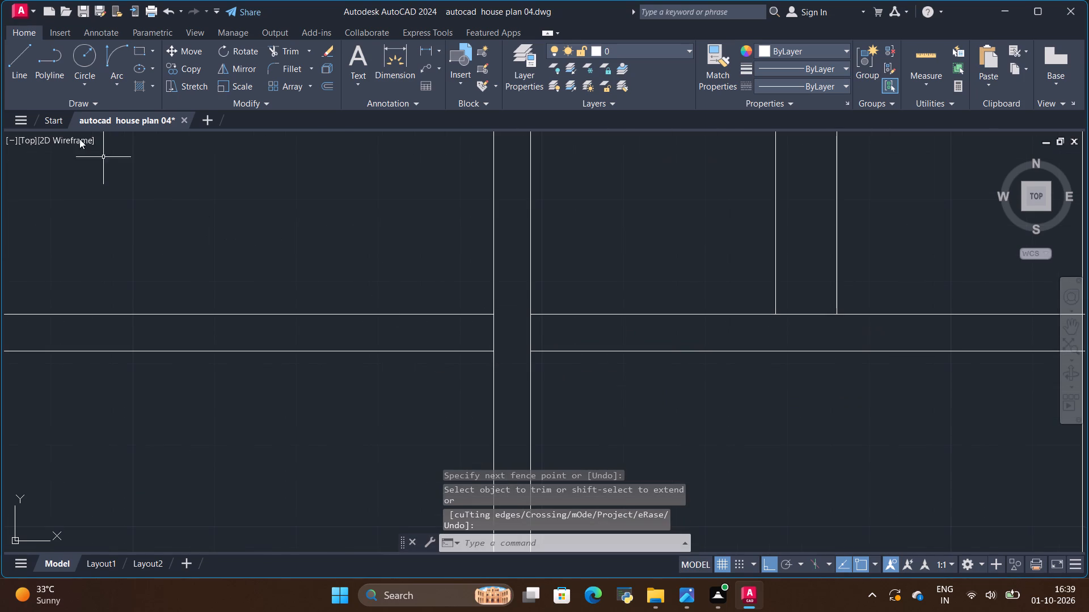
{"action": "left_click", "coordinate": [23, 67]}
{"action": "scroll", "coordinate": [489, 372], "scroll_direction": "up", "scroll_amount": 1}
{"action": "left_click", "coordinate": [491, 342]}
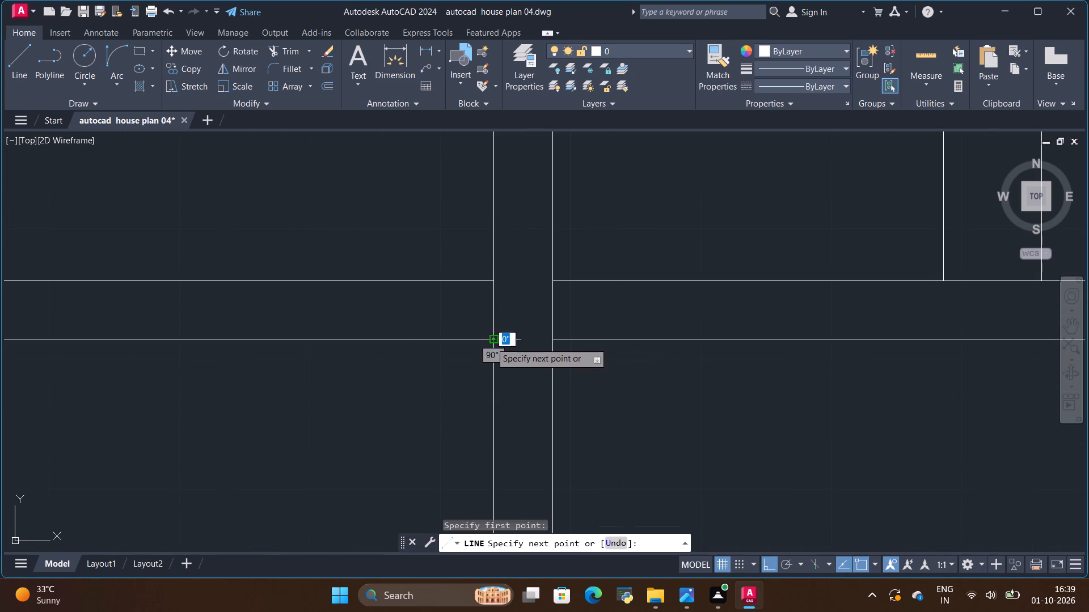
{"action": "left_click", "coordinate": [491, 280]}
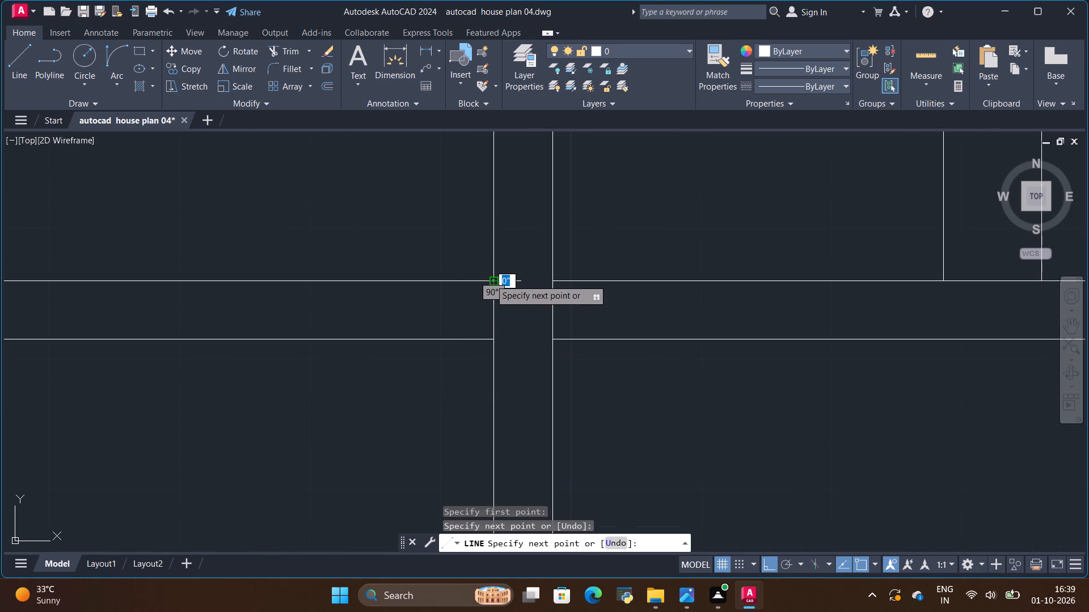
{"action": "key", "text": "Escape"}
Draw a line across the right balcony wall where it meets the right stair wall's bedroom-side face.
{"action": "scroll", "coordinate": [431, 371], "scroll_direction": "down", "scroll_amount": 2}
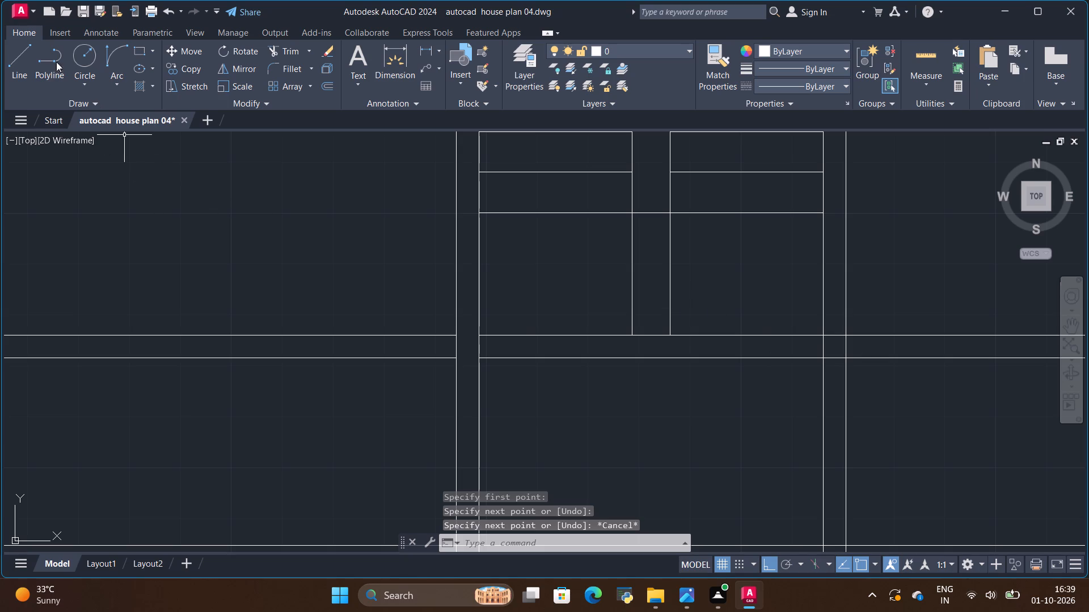
{"action": "left_click", "coordinate": [28, 70]}
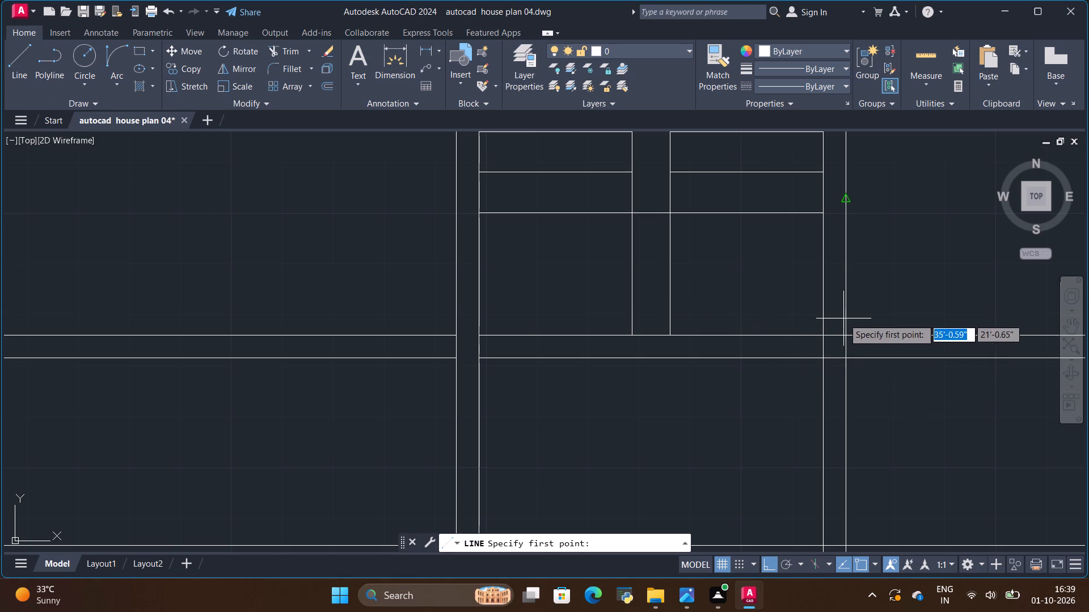
{"action": "scroll", "coordinate": [843, 318], "scroll_direction": "up", "scroll_amount": 2}
{"action": "left_click", "coordinate": [843, 353]}
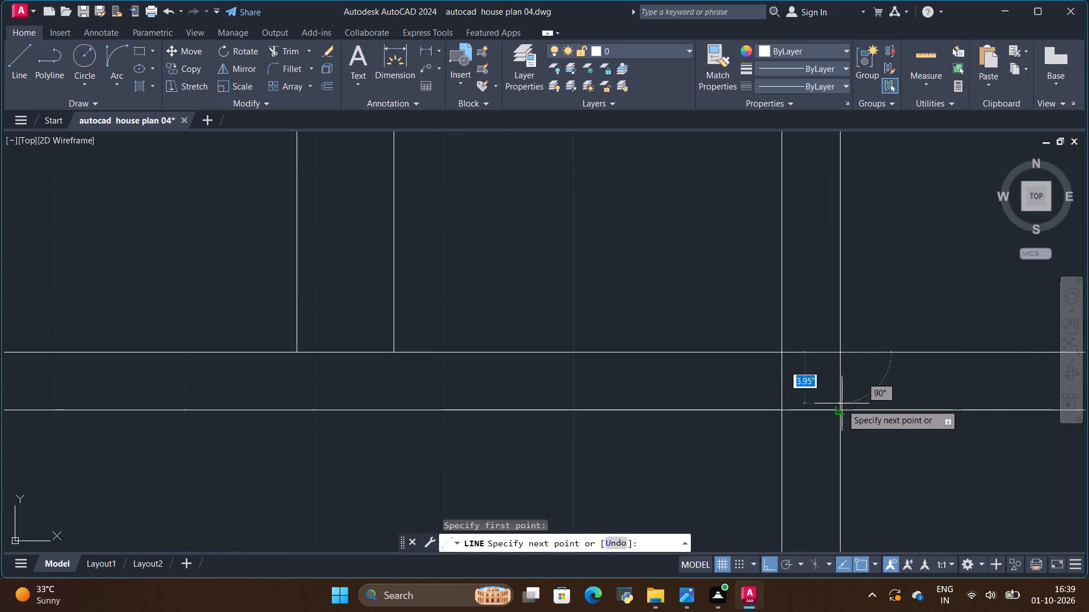
{"action": "left_click", "coordinate": [841, 408]}
{"action": "key", "text": "Escape"}
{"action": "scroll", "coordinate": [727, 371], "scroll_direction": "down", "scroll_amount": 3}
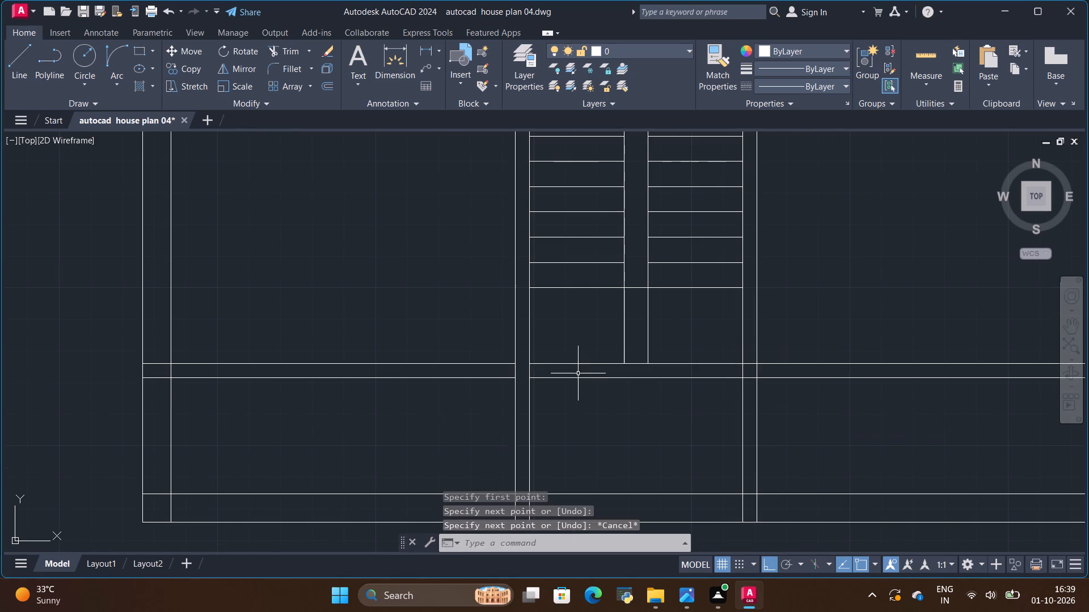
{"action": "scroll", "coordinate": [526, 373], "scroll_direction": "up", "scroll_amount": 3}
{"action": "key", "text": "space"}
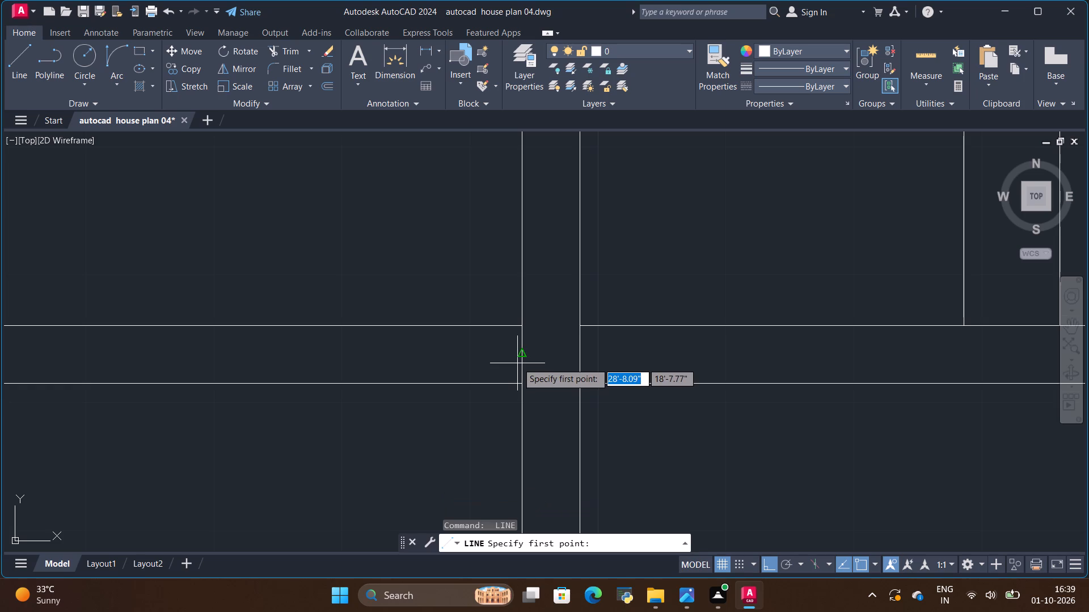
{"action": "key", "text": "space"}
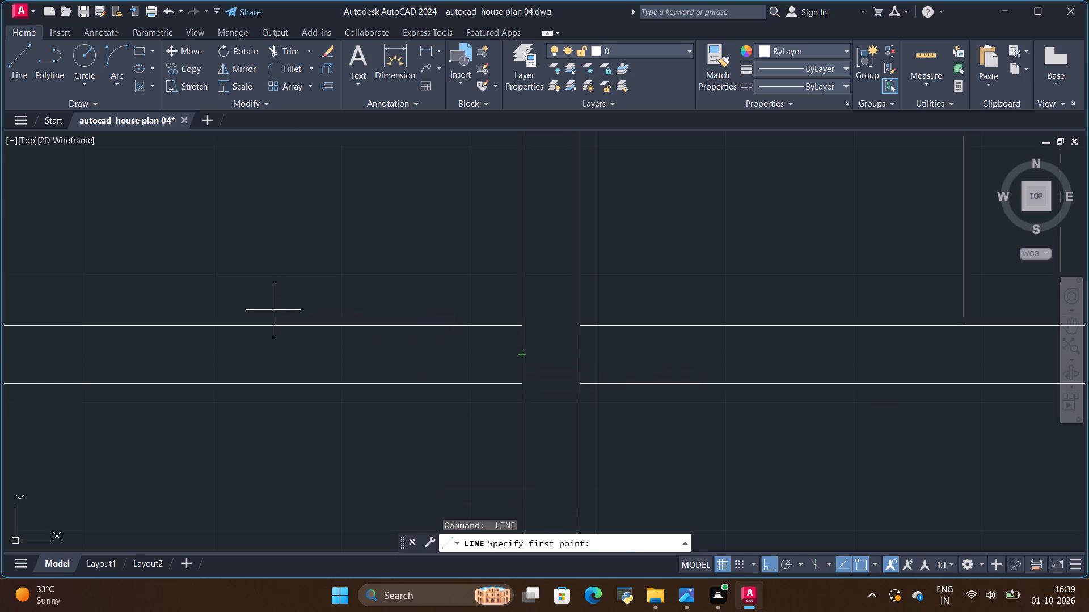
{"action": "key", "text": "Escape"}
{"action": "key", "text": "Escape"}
Copy the left balcony wall's end line 4" and 3'4" to the left, away from the stair wall, as the balcony door's jambs.
{"action": "left_click", "coordinate": [522, 355]}
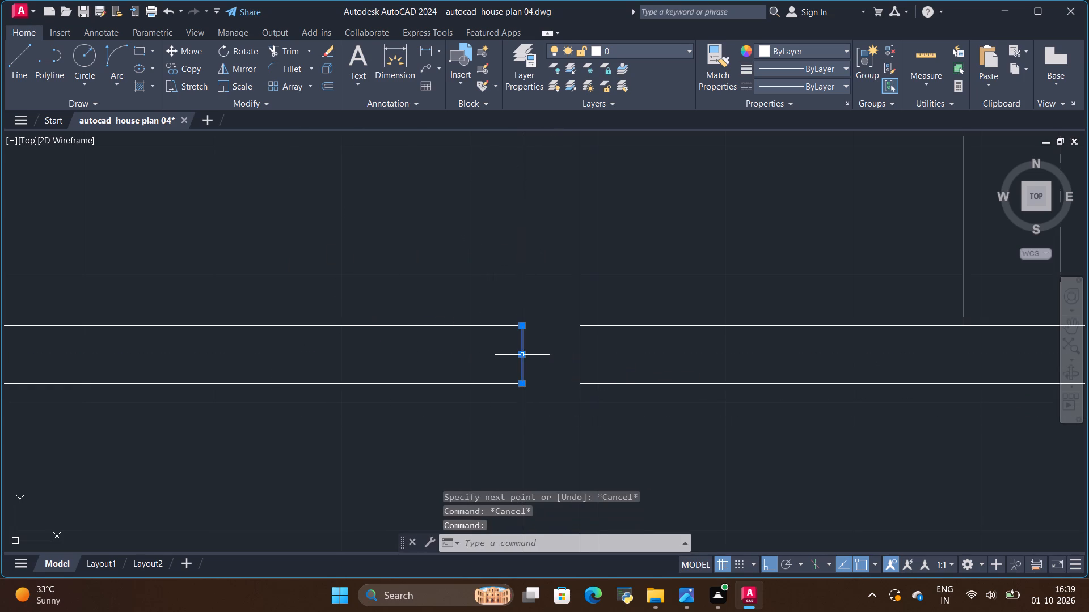
{"action": "left_click", "coordinate": [186, 66]}
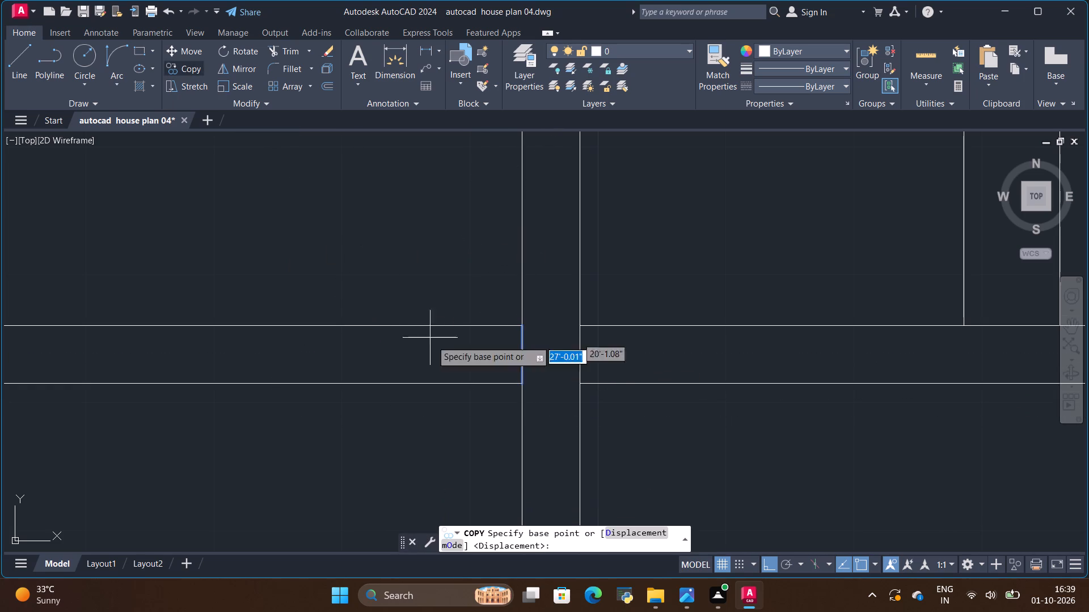
{"action": "left_click", "coordinate": [522, 356]}
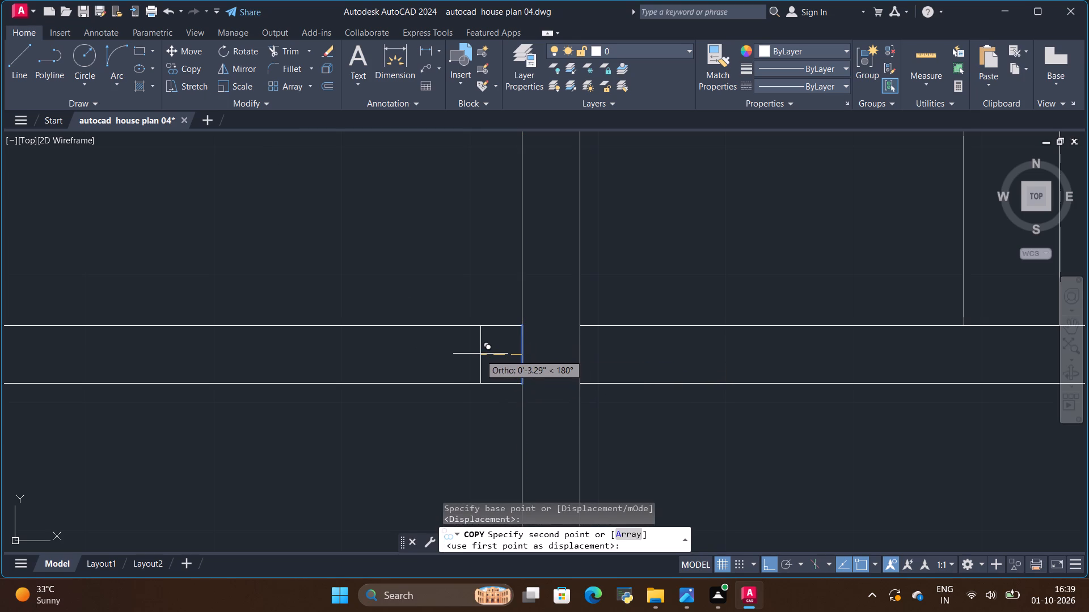
{"action": "key", "text": "BackSpace"}
{"action": "key", "text": "BackSpace"}
{"action": "key", "text": "4"}
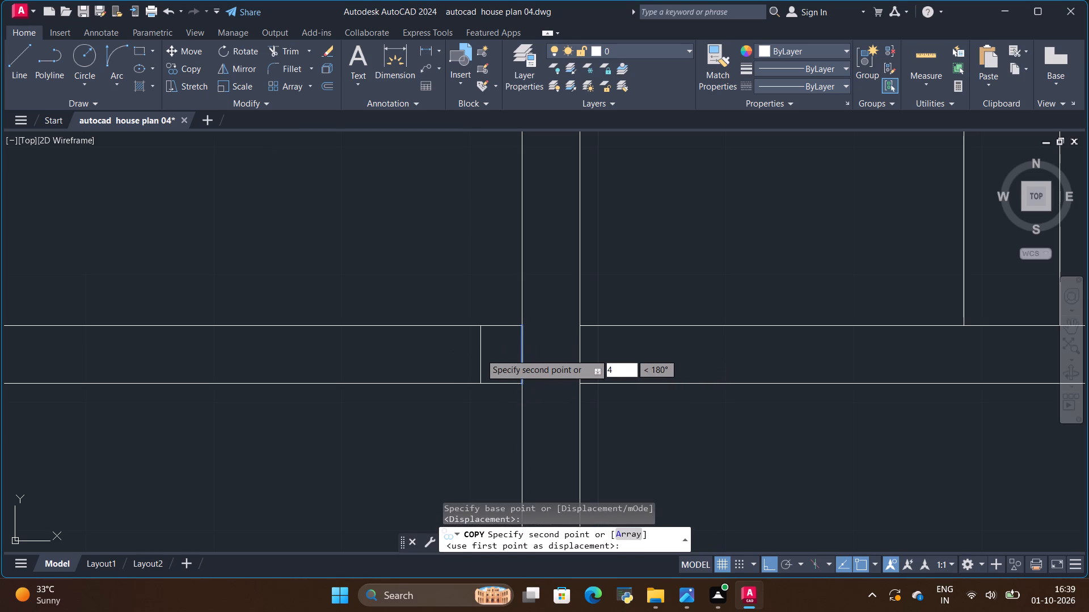
{"action": "key", "text": "shift+quotedbl"}
{"action": "key", "text": "Return"}
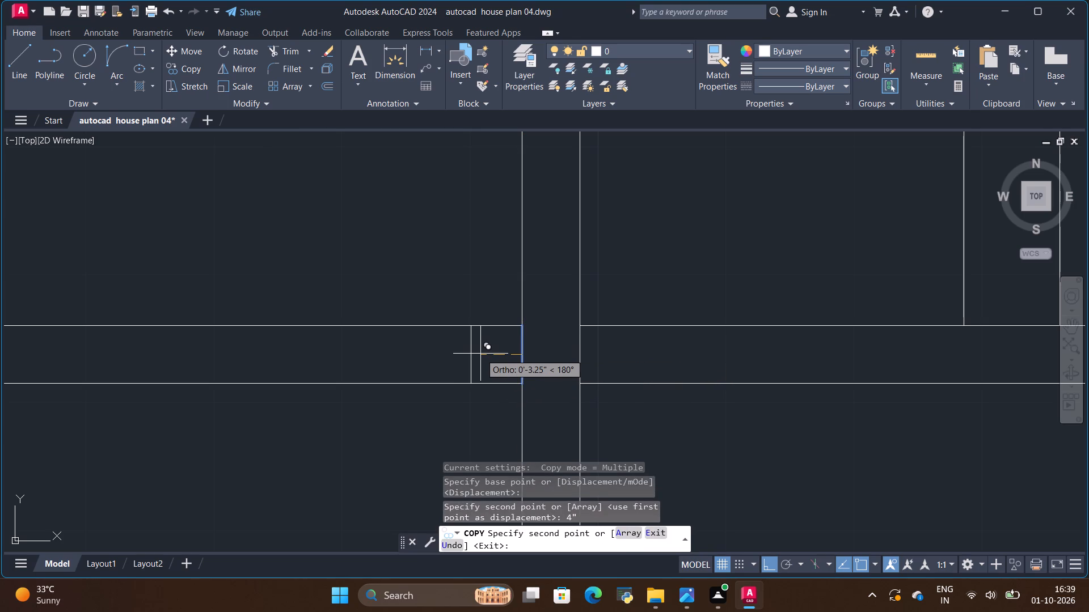
{"action": "key", "text": "BackSpace"}
{"action": "key", "text": "BackSpace"}
{"action": "type", "text": "3'4\""}
{"action": "key", "text": "Return"}
{"action": "key", "text": "Escape"}
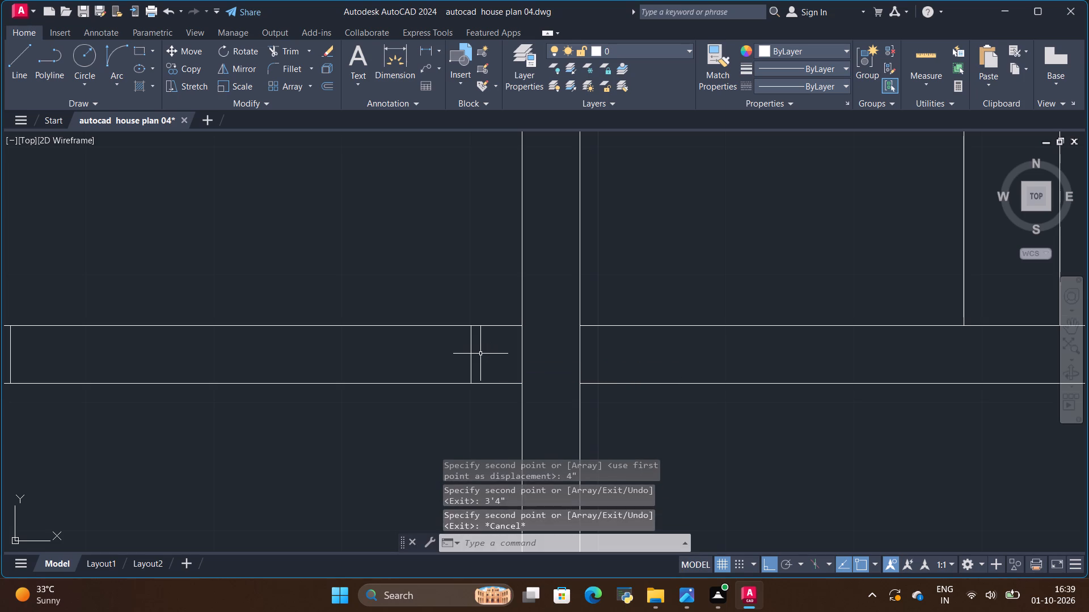
Trim the left balcony wall lines between the two jambs to open the balcony doorway.
{"action": "left_click", "coordinate": [273, 48]}
{"action": "scroll", "coordinate": [358, 197], "scroll_direction": "down", "scroll_amount": 2}
{"action": "left_click_drag", "start_coordinate": [325, 215], "coordinate": [334, 302]}
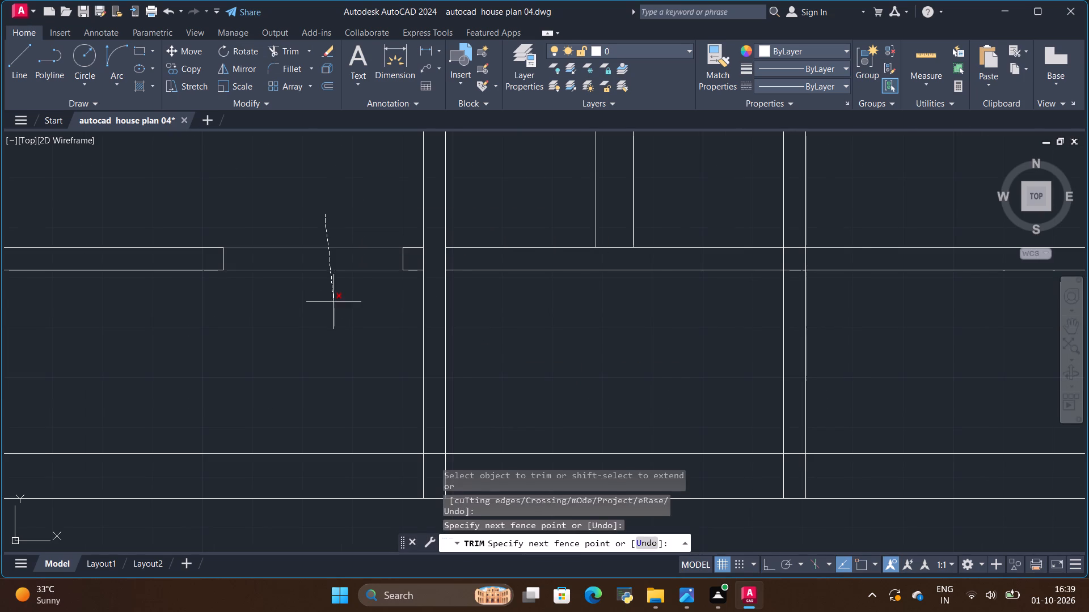
{"action": "scroll", "coordinate": [270, 304], "scroll_direction": "down", "scroll_amount": 3}
{"action": "scroll", "coordinate": [371, 289], "scroll_direction": "up", "scroll_amount": 1}
{"action": "scroll", "coordinate": [446, 283], "scroll_direction": "up", "scroll_amount": 2}
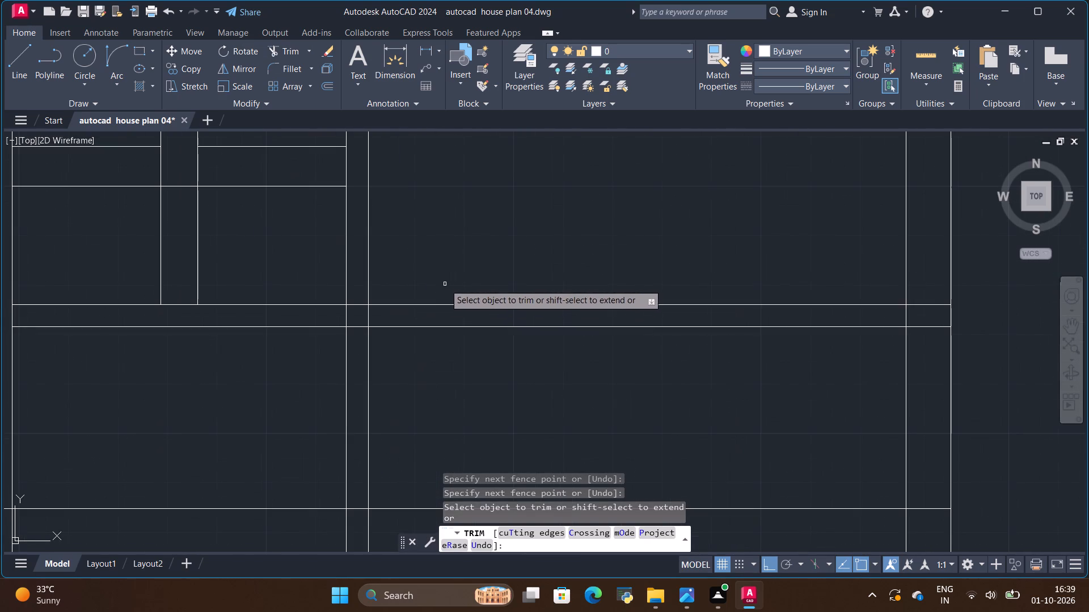
{"action": "key", "text": "space"}
Copy the right balcony wall's end line 3'4" and 4" to the right, away from the stair wall, as the balcony door's jambs.
{"action": "scroll", "coordinate": [375, 313], "scroll_direction": "up", "scroll_amount": 1}
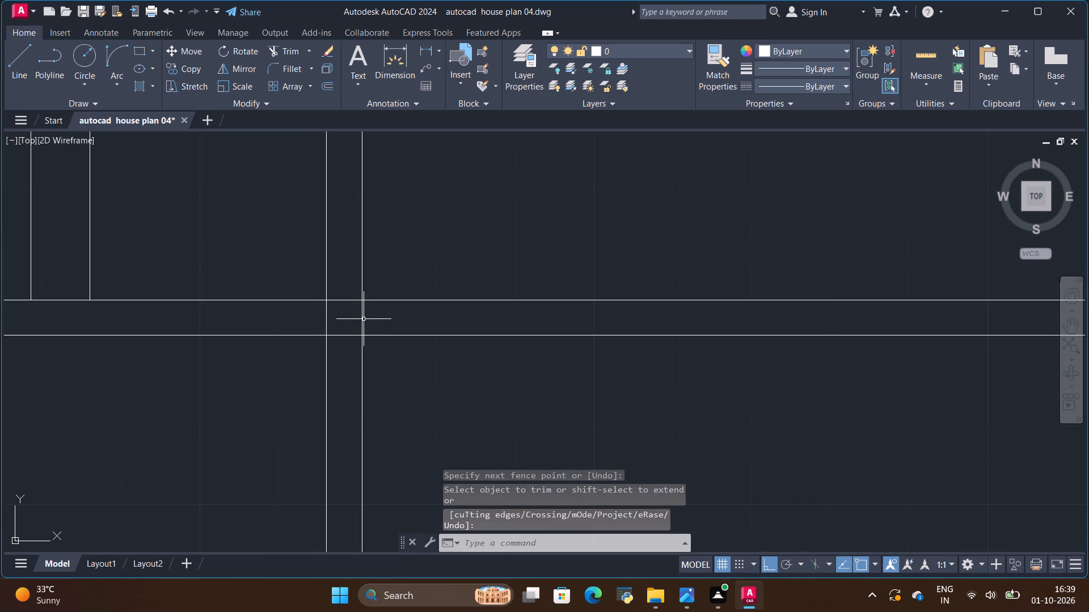
{"action": "left_click", "coordinate": [362, 319]}
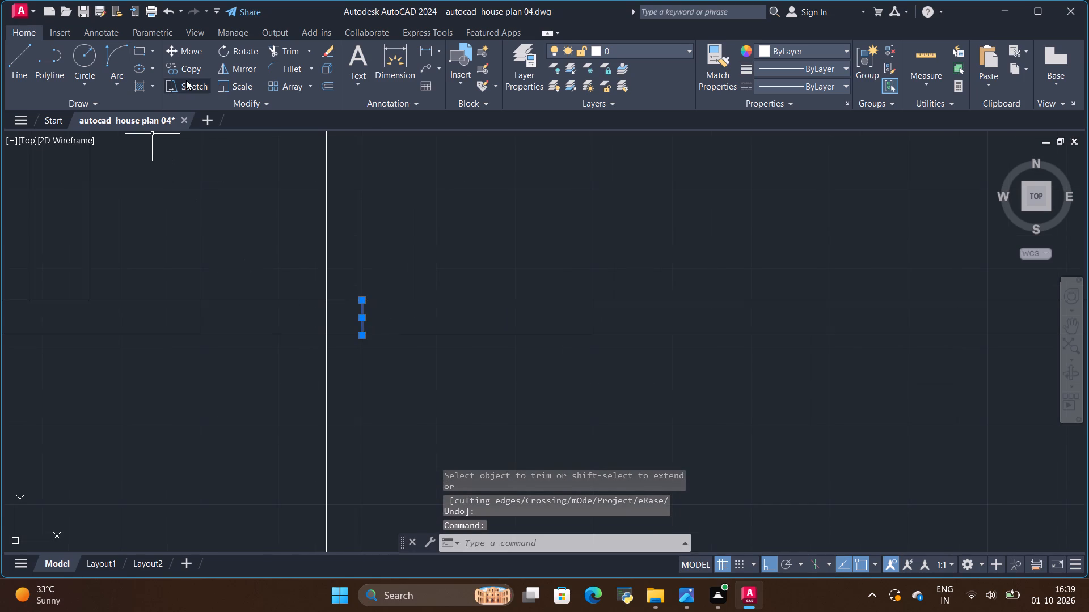
{"action": "left_click", "coordinate": [189, 73]}
{"action": "scroll", "coordinate": [395, 378], "scroll_direction": "up", "scroll_amount": 2}
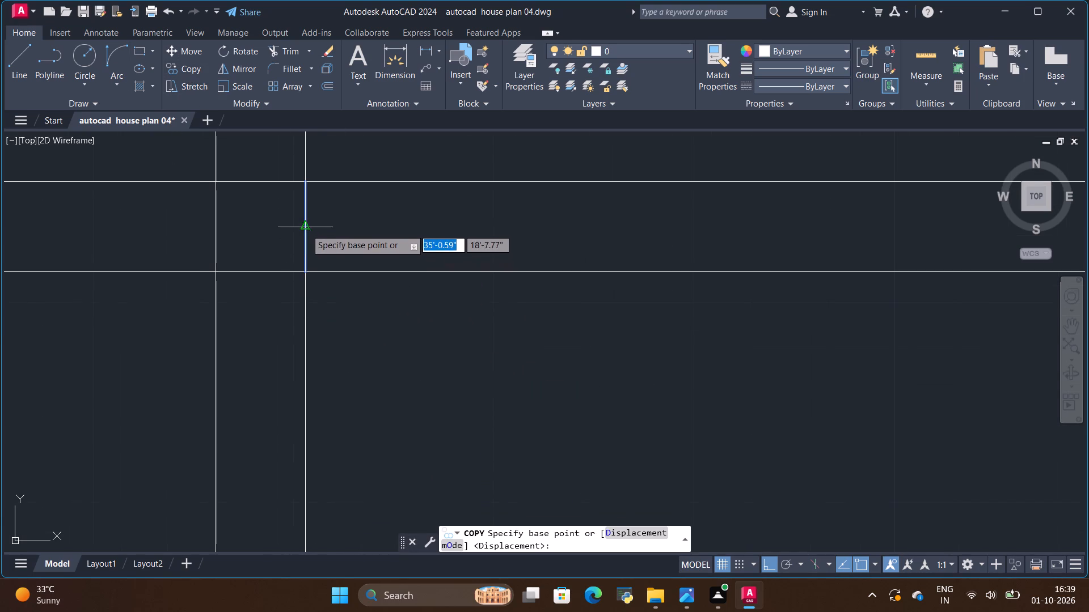
{"action": "left_click", "coordinate": [306, 225]}
{"action": "key", "text": "BackSpace"}
{"action": "key", "text": "BackSpace"}
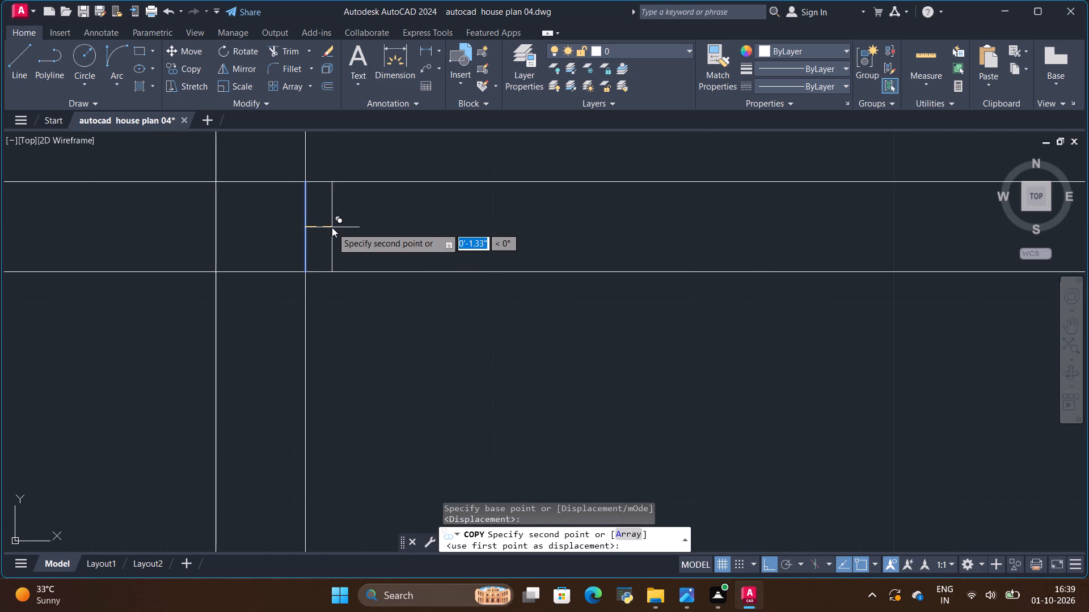
{"action": "key", "text": "4"}
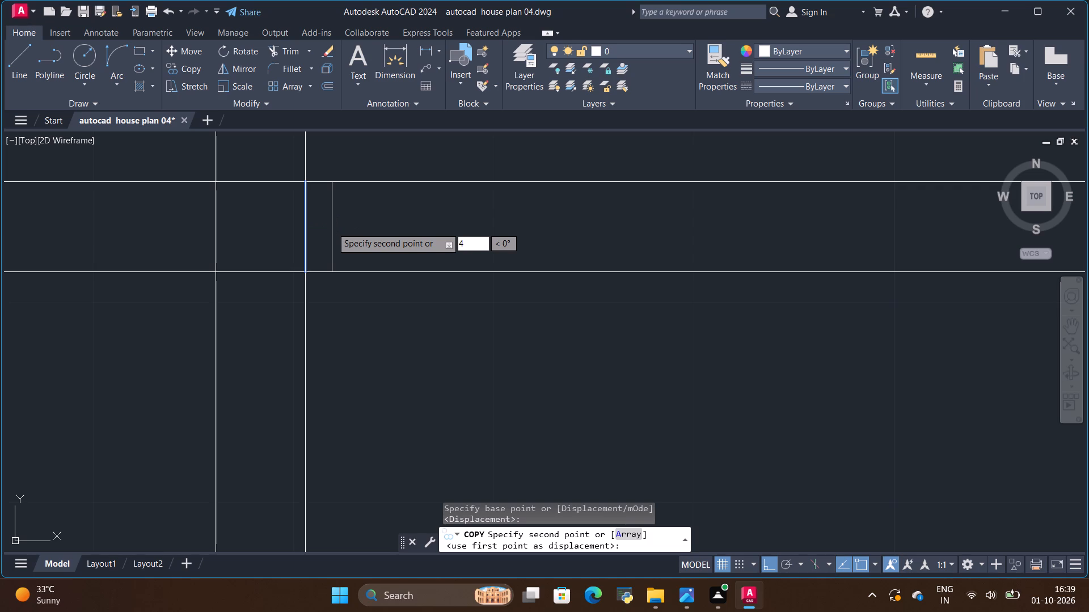
{"action": "key", "text": "apostrophe"}
{"action": "key", "text": "BackSpace"}
{"action": "key", "text": "BackSpace"}
{"action": "type", "text": "3'4"}
{"action": "key", "text": "shift+quotedbl"}
{"action": "key", "text": "Return"}
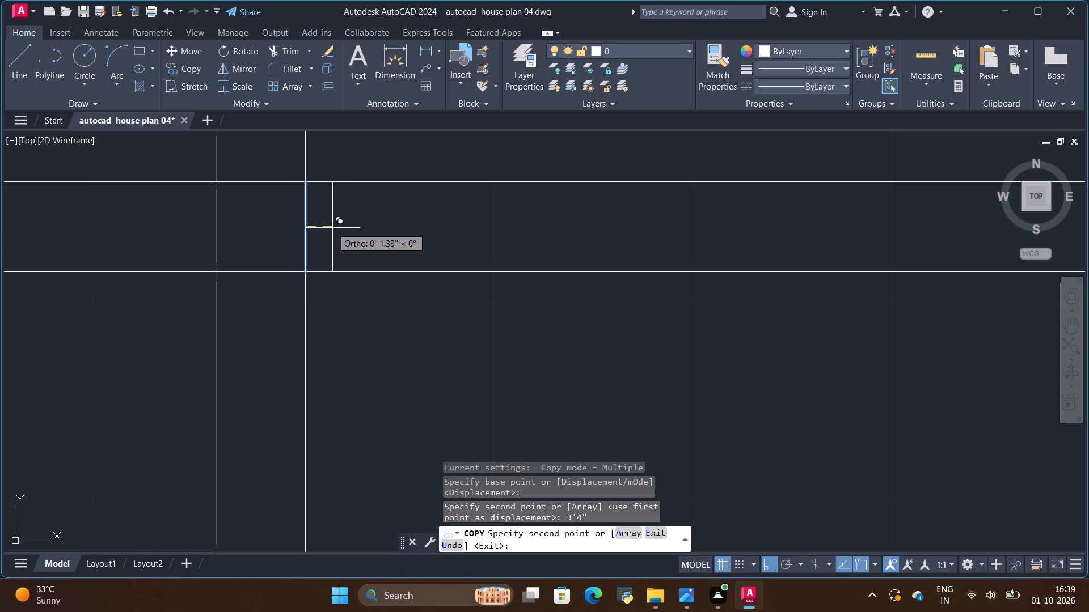
{"action": "scroll", "coordinate": [341, 263], "scroll_direction": "down", "scroll_amount": 2}
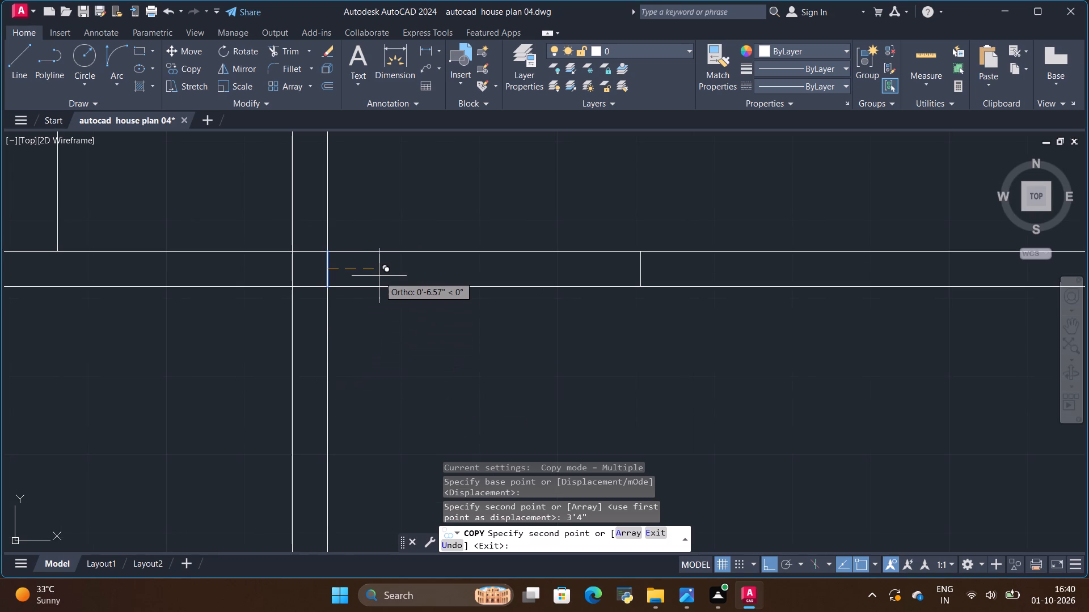
{"action": "key", "text": "BackSpace"}
{"action": "key", "text": "BackSpace"}
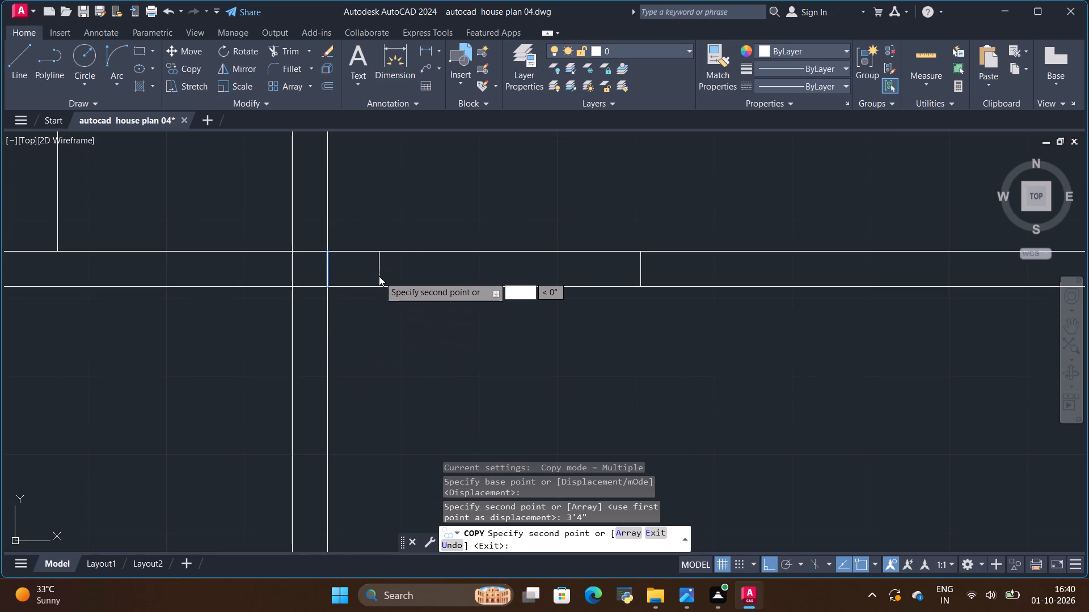
{"action": "key", "text": "4"}
{"action": "key", "text": "shift+quotedbl"}
{"action": "key", "text": "Return"}
{"action": "key", "text": "Escape"}
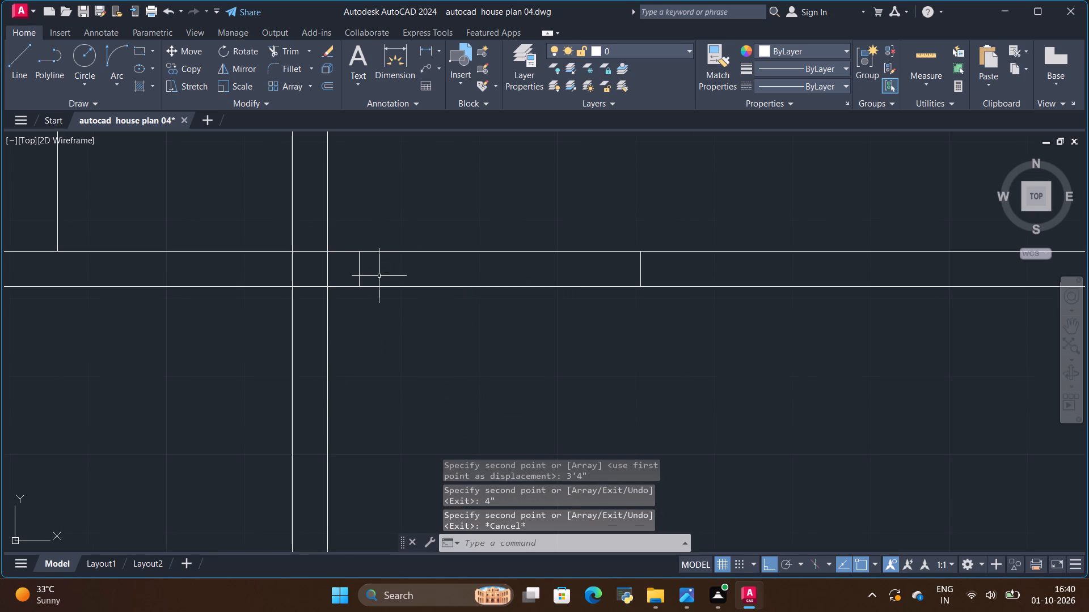
Trim the right balcony wall lines between the two jambs to open the balcony doorway.
{"action": "left_click", "coordinate": [271, 46]}
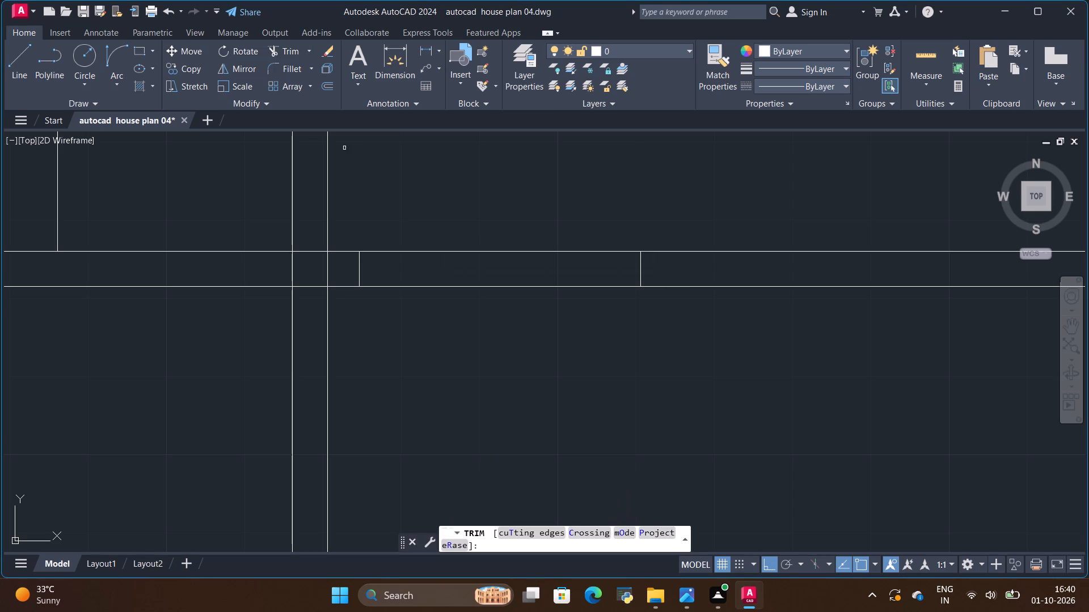
{"action": "left_click_drag", "start_coordinate": [467, 222], "coordinate": [486, 320]}
Check the hand-drawn reference for the remaining door openings around the stair and the living hall against the drafted plan.
{"action": "scroll", "coordinate": [494, 367], "scroll_direction": "down", "scroll_amount": 5}
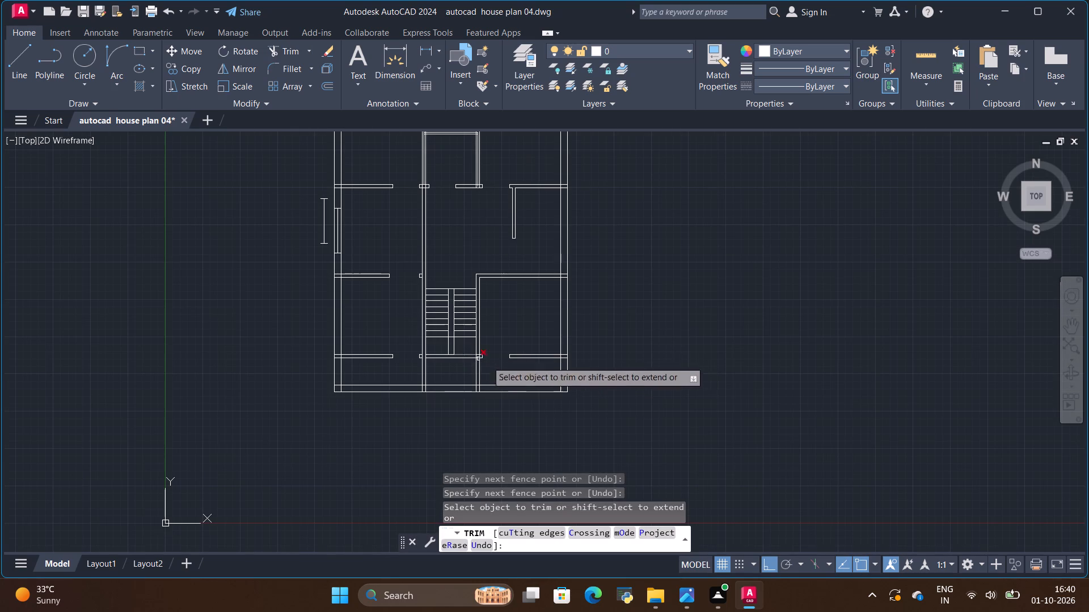
{"action": "key", "text": "alt+Tab"}
{"action": "scroll", "coordinate": [568, 409], "scroll_direction": "down", "scroll_amount": 1}
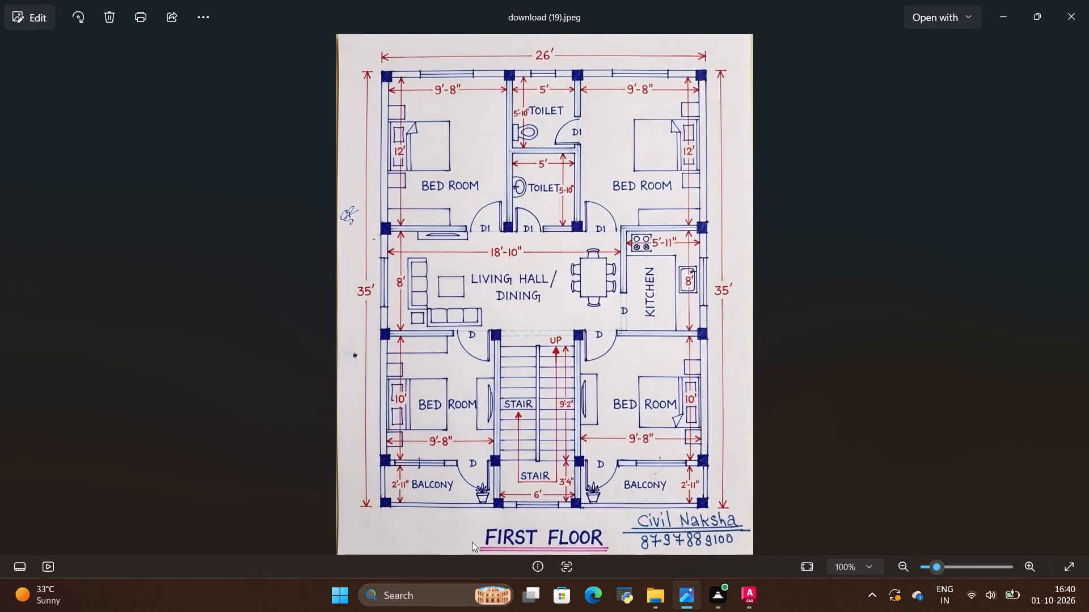
{"action": "key", "text": "alt+Tab"}
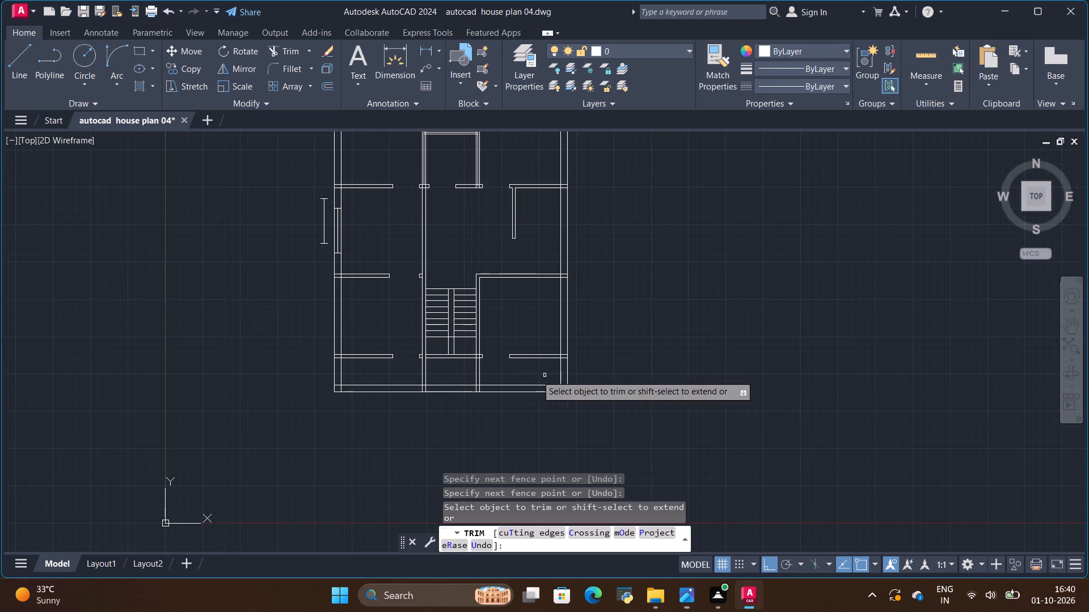
{"action": "key", "text": "alt+Tab"}
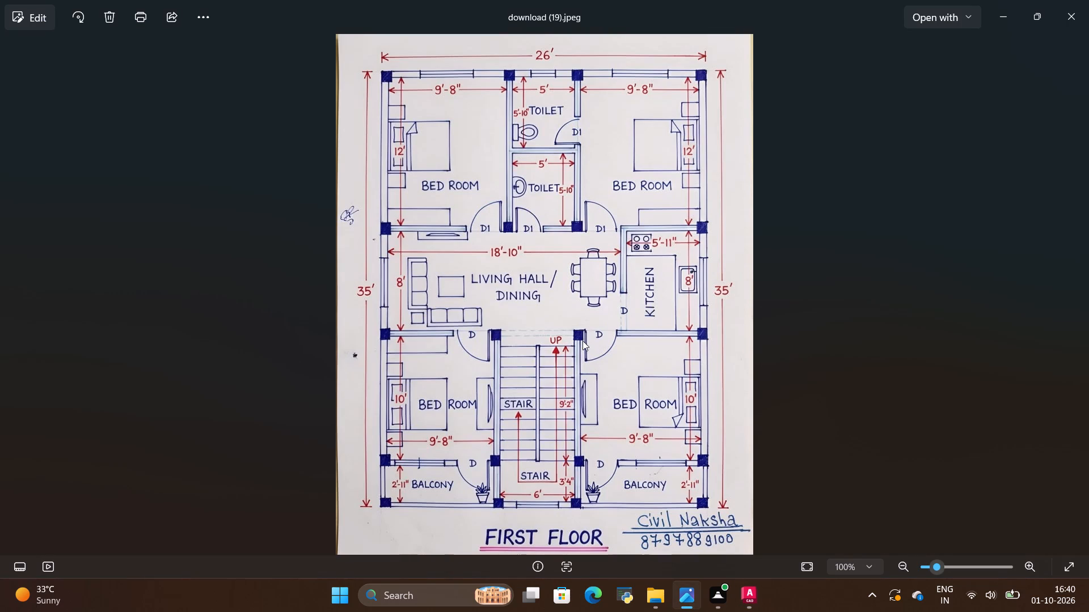
{"action": "key", "text": "alt+Tab"}
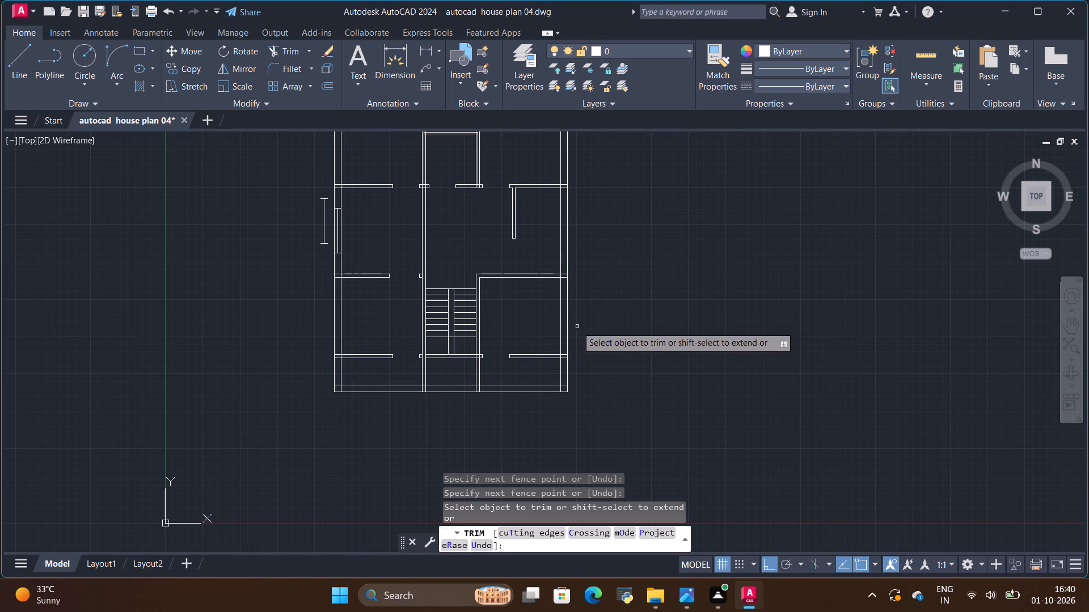
{"action": "key", "text": "alt+Tab"}
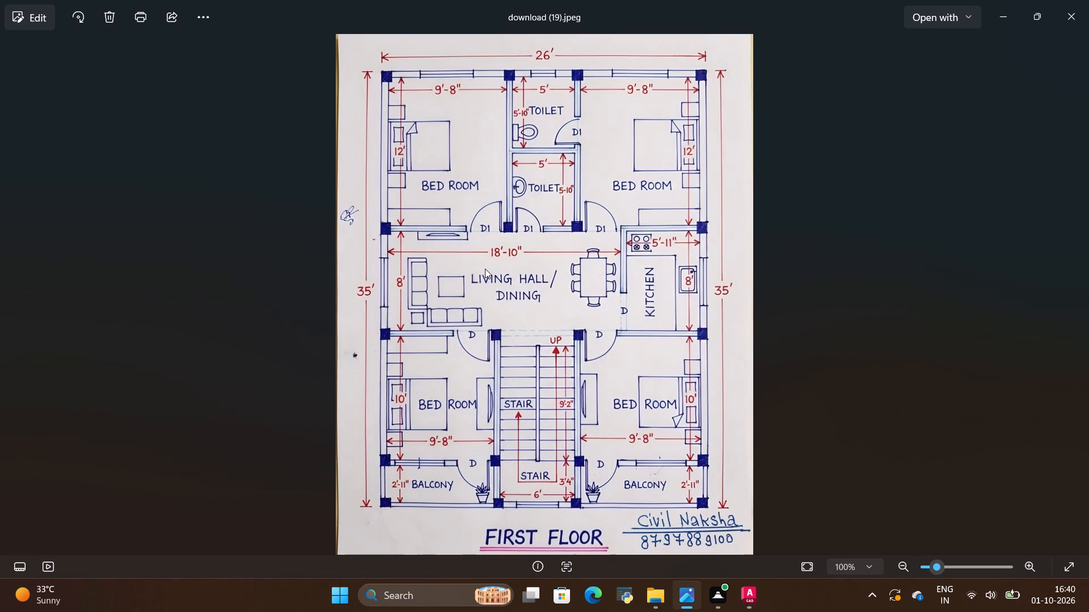
{"action": "key", "text": "alt+Tab"}
Draw a line across the living hall/lower right bedroom wall where it meets the right stair wall's bedroom-side face.
{"action": "scroll", "coordinate": [488, 272], "scroll_direction": "up", "scroll_amount": 4}
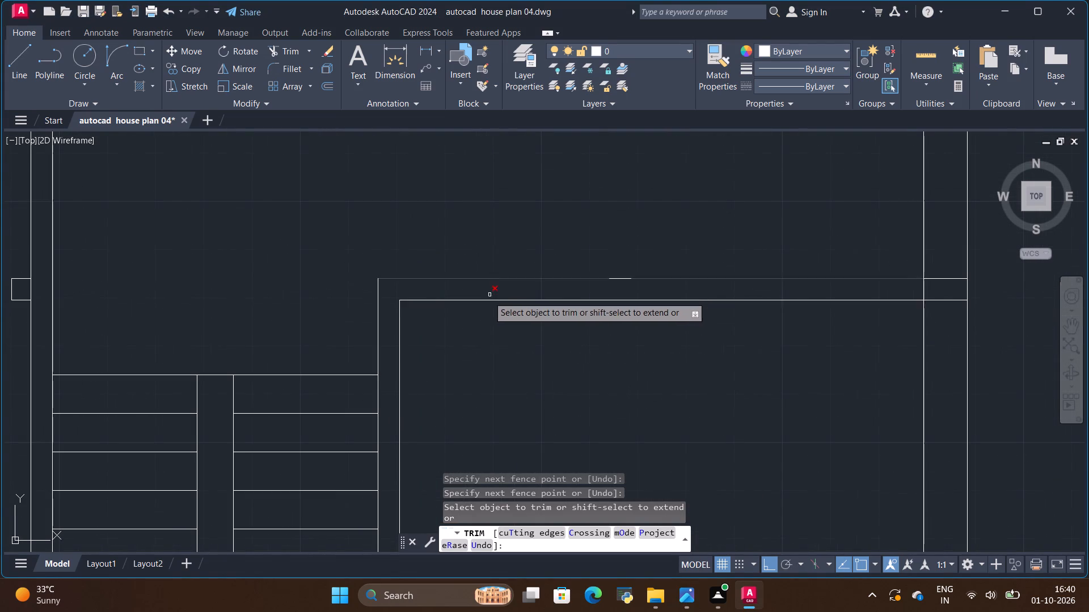
{"action": "left_click", "coordinate": [14, 70]}
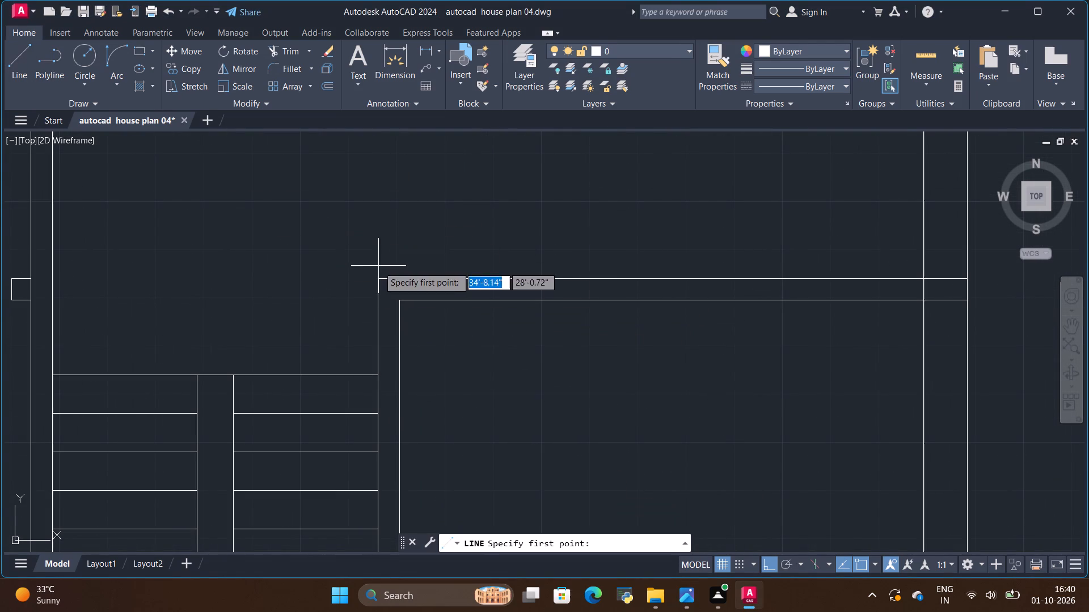
{"action": "scroll", "coordinate": [409, 277], "scroll_direction": "up", "scroll_amount": 1}
{"action": "left_click", "coordinate": [394, 314]}
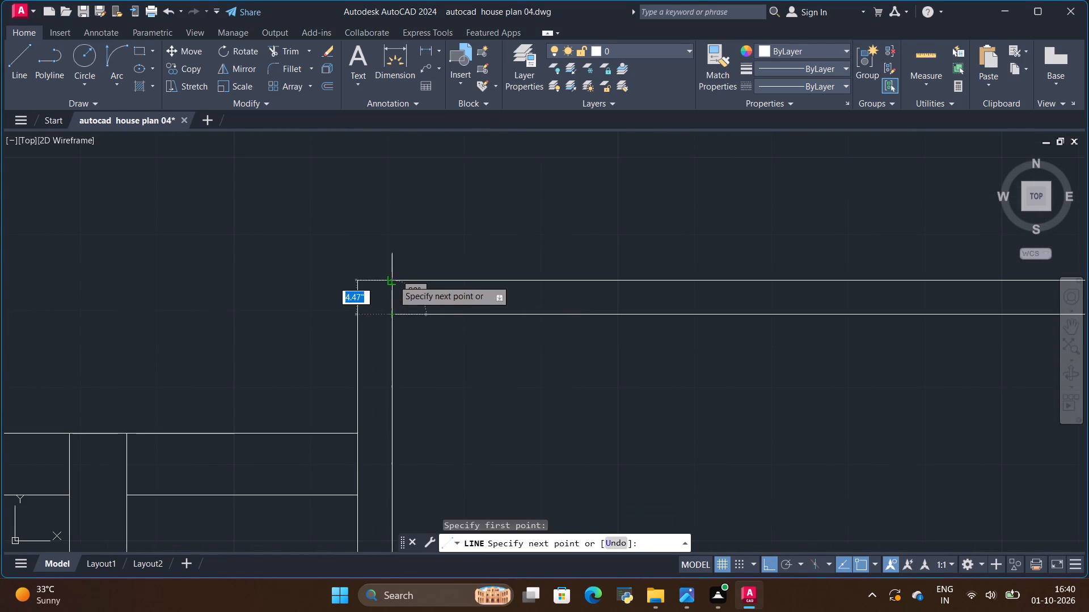
{"action": "left_click", "coordinate": [393, 280]}
{"action": "key", "text": "Escape"}
Copy that wall-end line 4" and 3'4" to the right, away from the stair wall, as the lower right bedroom door's jambs.
{"action": "left_click", "coordinate": [392, 296]}
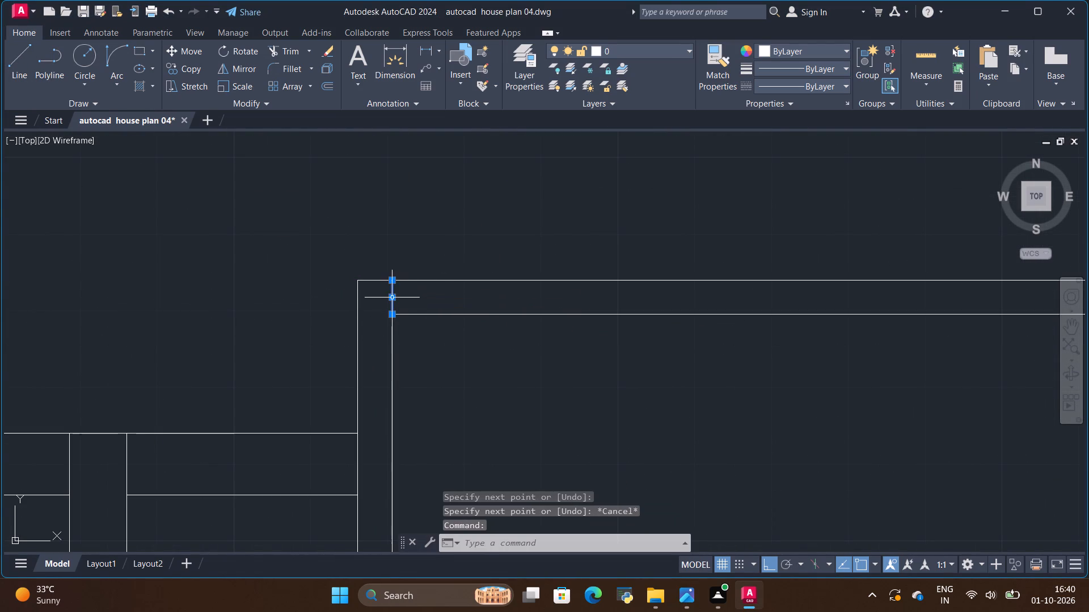
{"action": "left_click", "coordinate": [186, 74]}
{"action": "scroll", "coordinate": [379, 307], "scroll_direction": "up", "scroll_amount": 2}
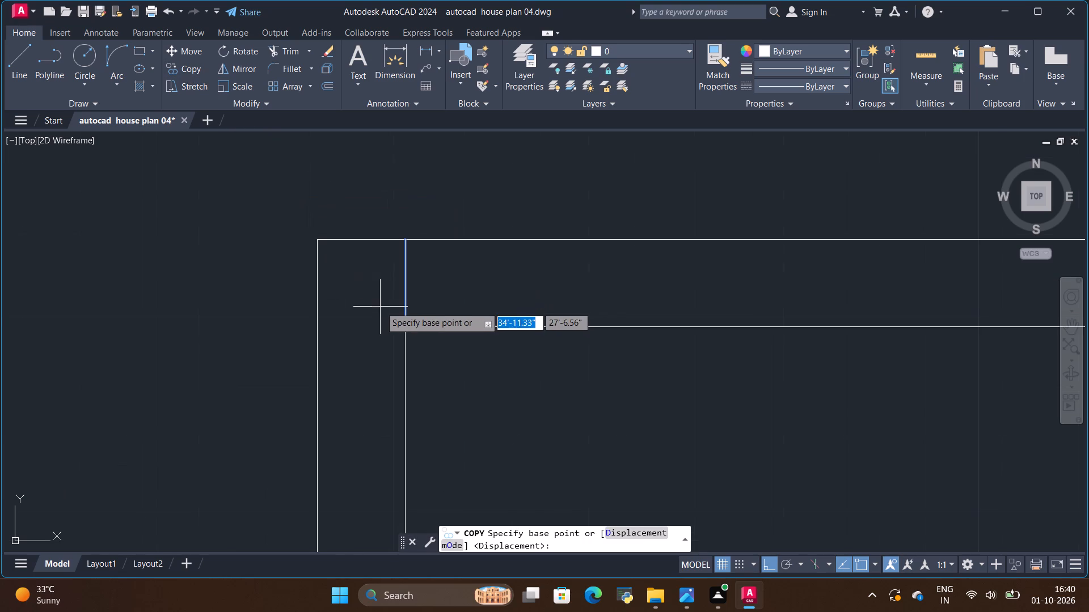
{"action": "left_click", "coordinate": [402, 285]}
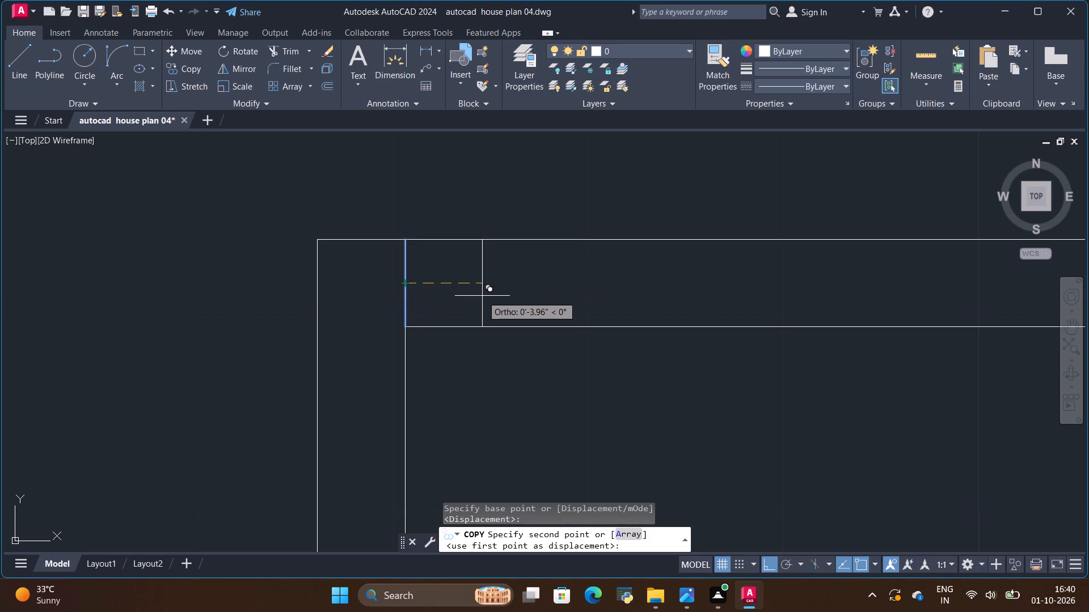
{"action": "key", "text": "BackSpace"}
{"action": "key", "text": "BackSpace"}
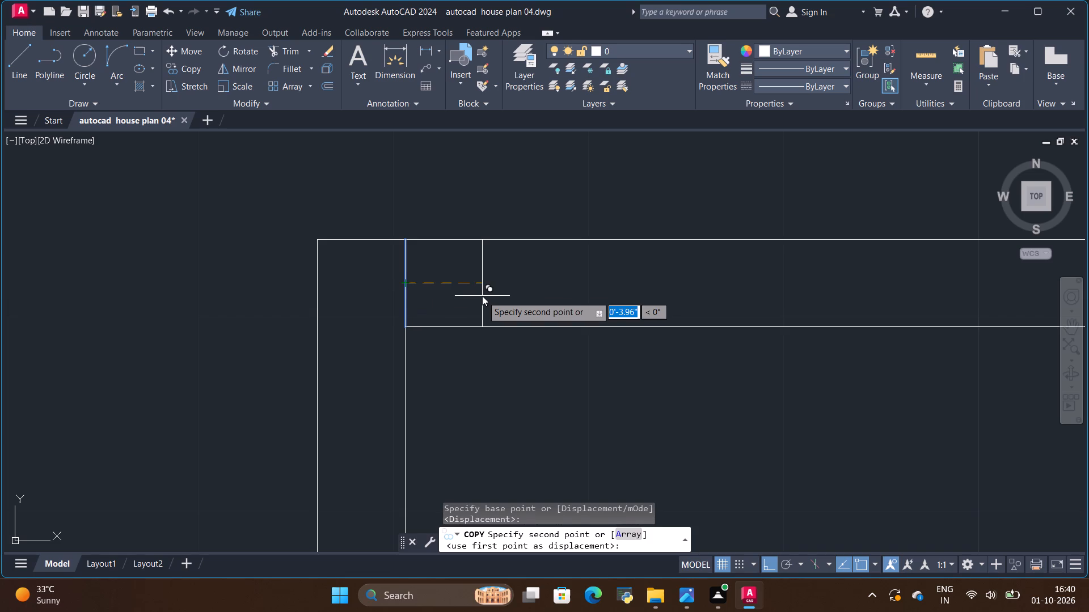
{"action": "key", "text": "4"}
{"action": "key", "text": "shift+quotedbl"}
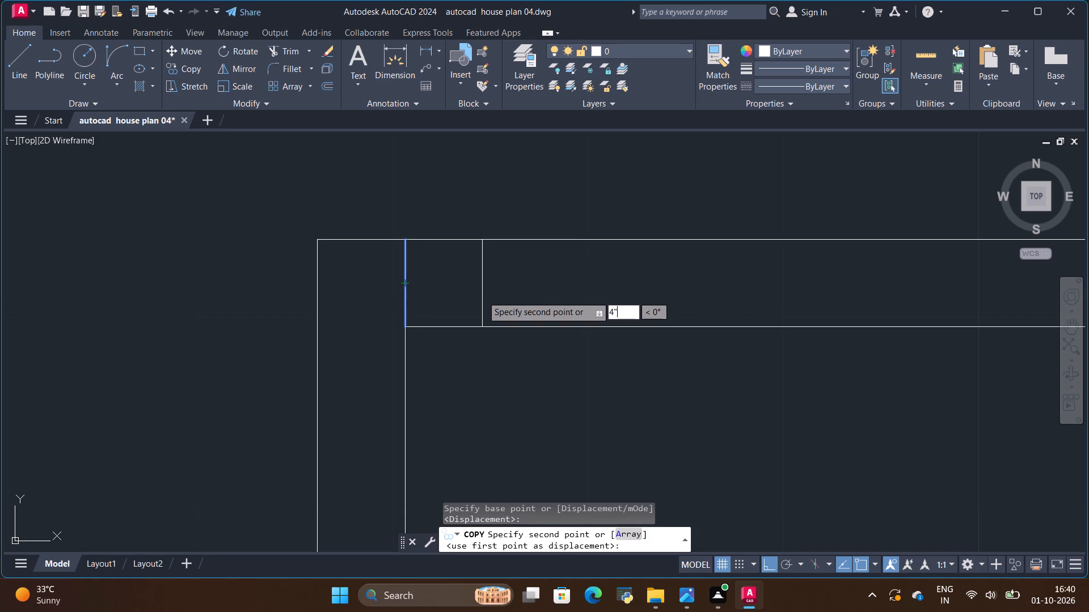
{"action": "key", "text": "BackSpace"}
{"action": "key", "text": "shift+quotedbl"}
{"action": "key", "text": "Return"}
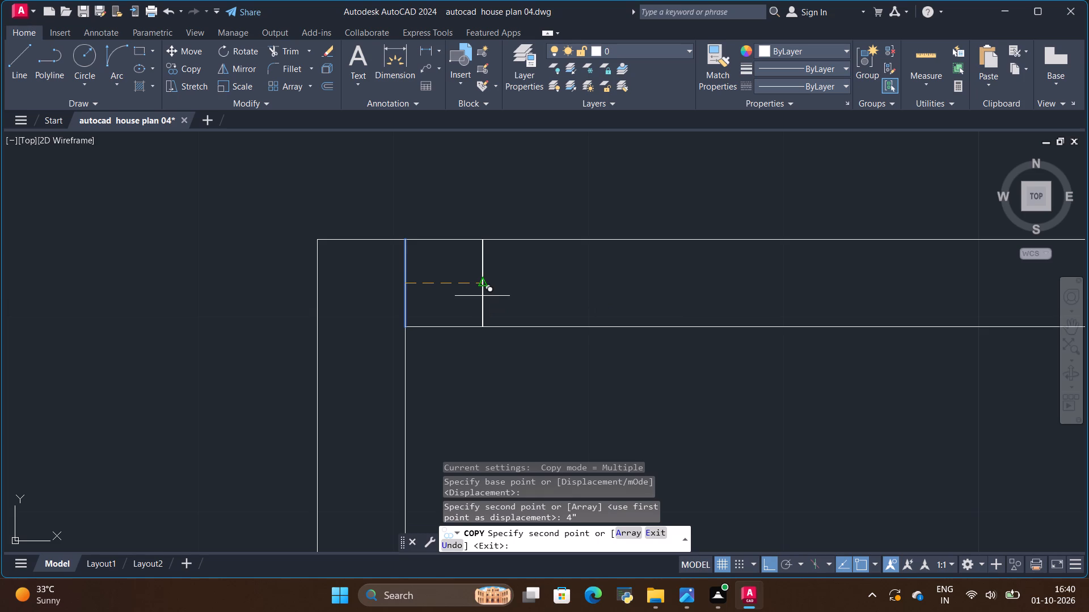
{"action": "key", "text": "BackSpace"}
{"action": "key", "text": "BackSpace"}
{"action": "type", "text": "3'4\""}
{"action": "key", "text": "Return"}
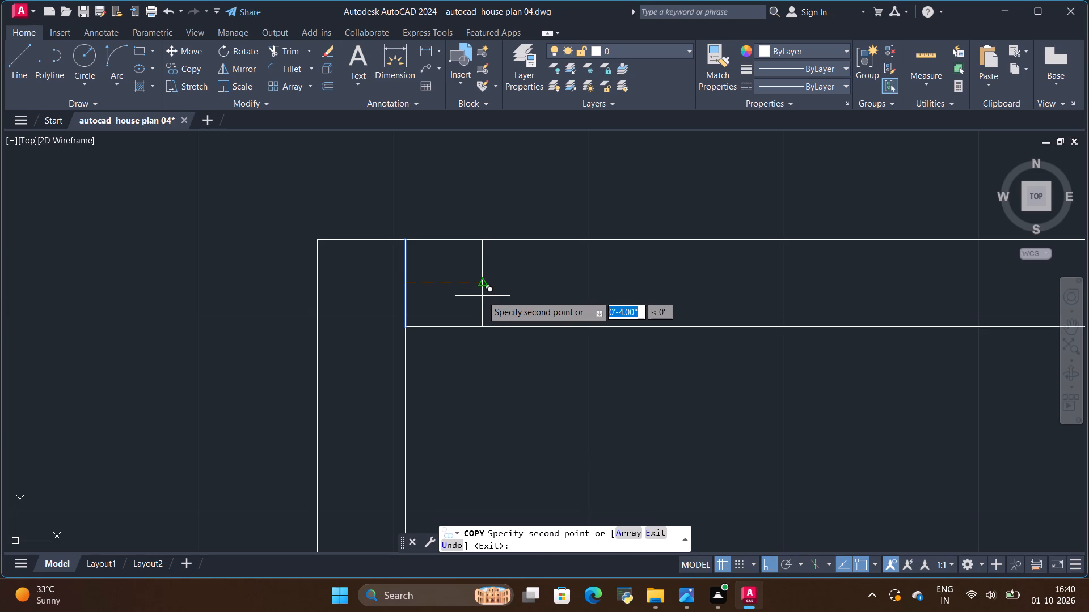
{"action": "key", "text": "Escape"}
Trim the lower right bedroom's upper wall lines between the two jambs to open the doorway to the living hall.
{"action": "scroll", "coordinate": [476, 314], "scroll_direction": "down", "scroll_amount": 3}
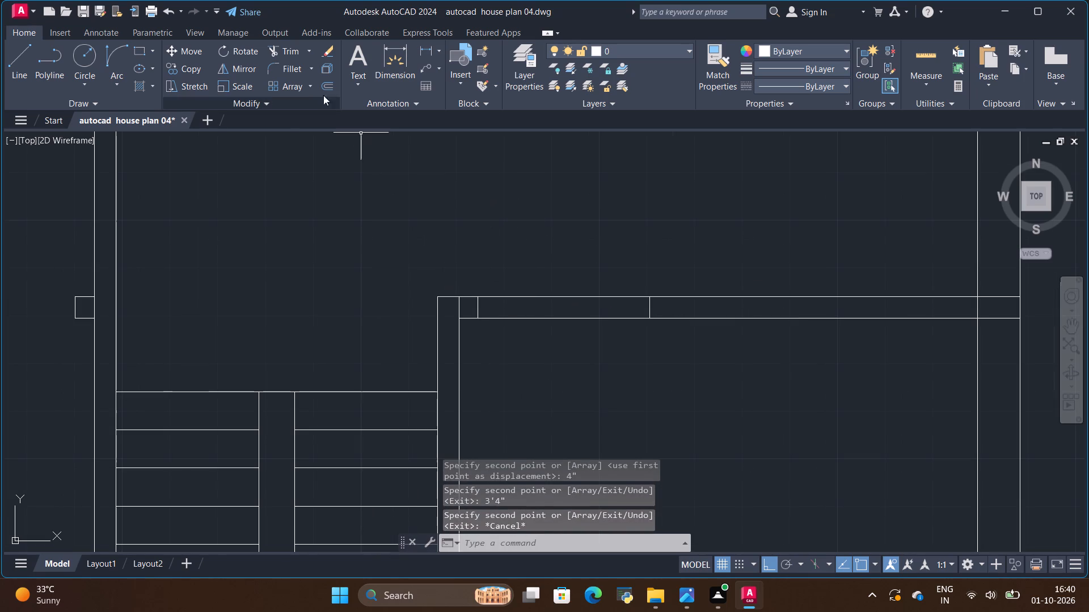
{"action": "left_click", "coordinate": [287, 52]}
{"action": "left_click_drag", "start_coordinate": [590, 256], "coordinate": [592, 342]}
{"action": "scroll", "coordinate": [626, 358], "scroll_direction": "down", "scroll_amount": 2}
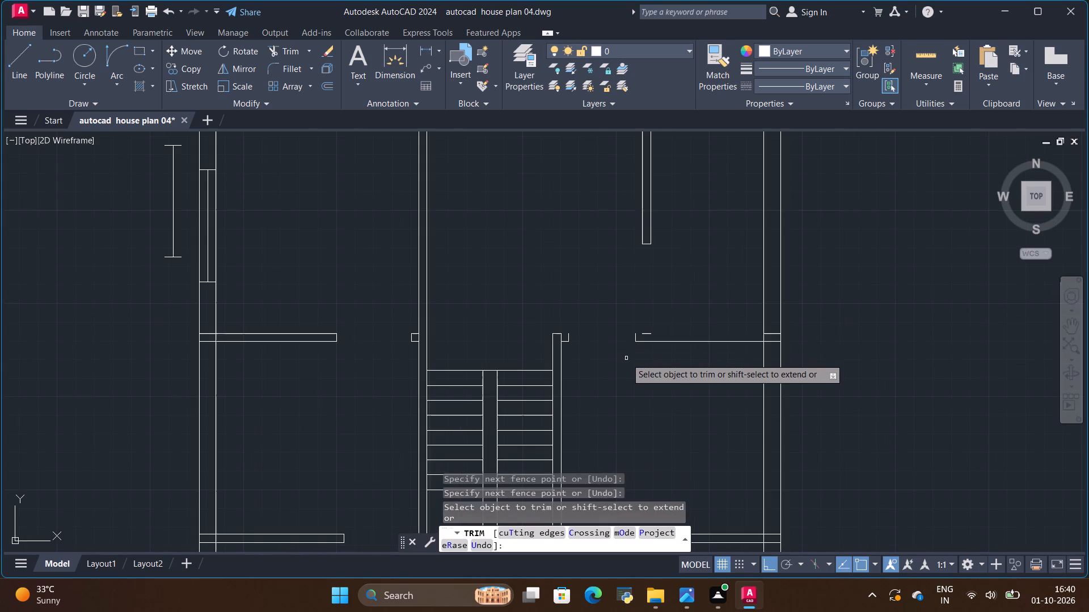
Redraw the short upper wall line from the top of the jamb nearest the stair to the stair wall's bedroom-side face.
{"action": "scroll", "coordinate": [564, 337], "scroll_direction": "up", "scroll_amount": 3}
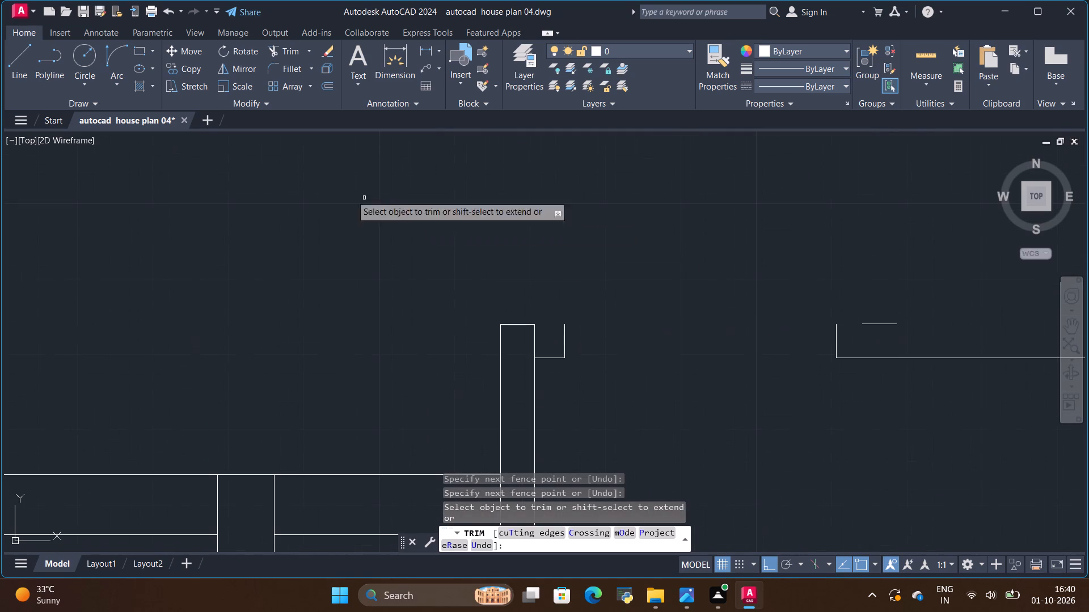
{"action": "left_click", "coordinate": [5, 60]}
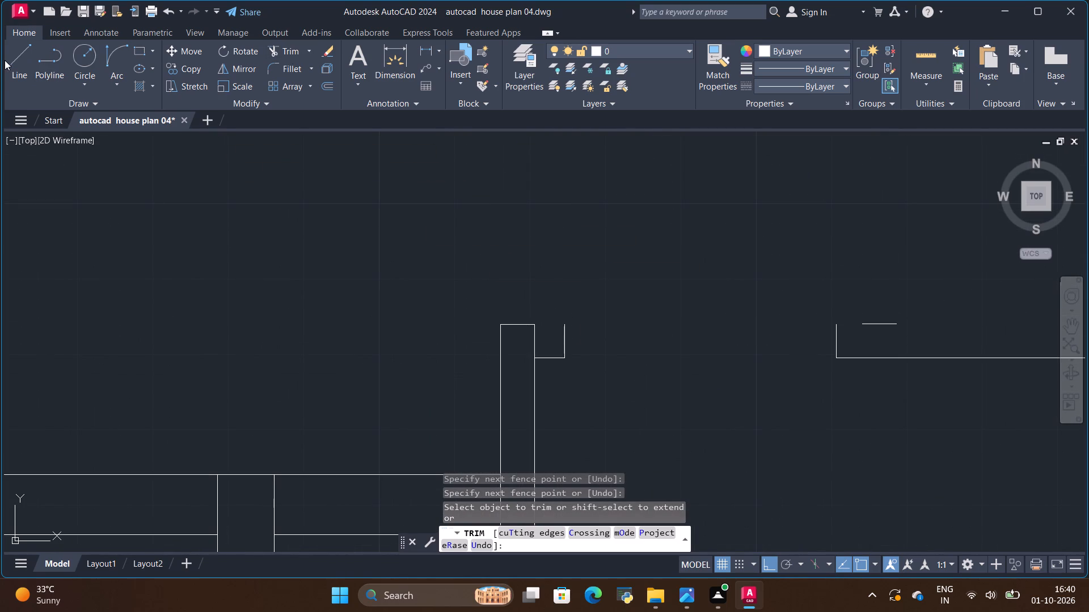
{"action": "left_click", "coordinate": [14, 58]}
{"action": "scroll", "coordinate": [591, 288], "scroll_direction": "up", "scroll_amount": 2}
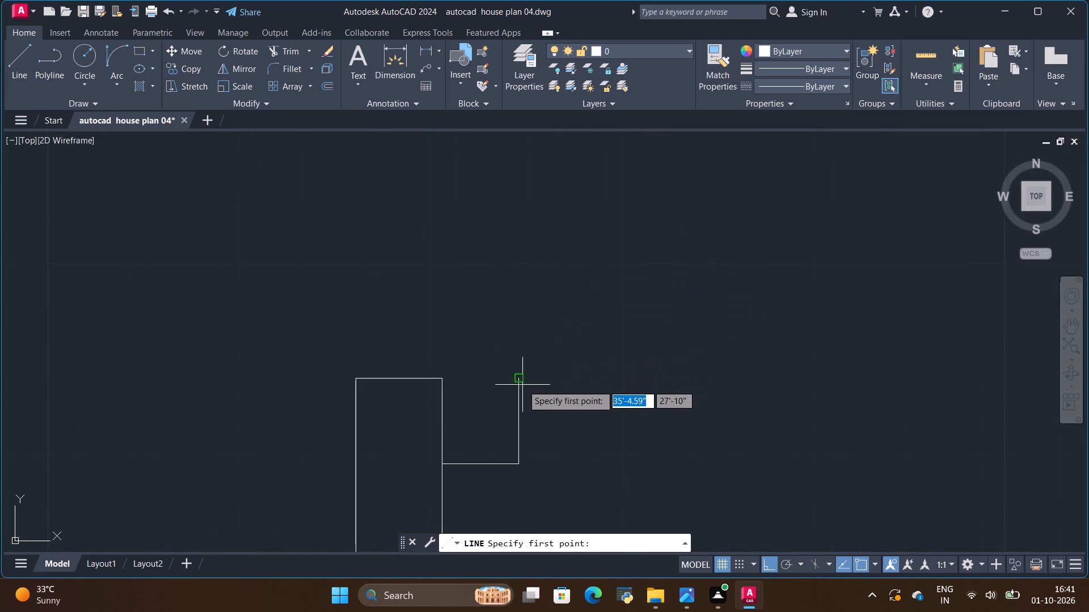
{"action": "left_click", "coordinate": [520, 380]}
{"action": "left_click", "coordinate": [438, 382]}
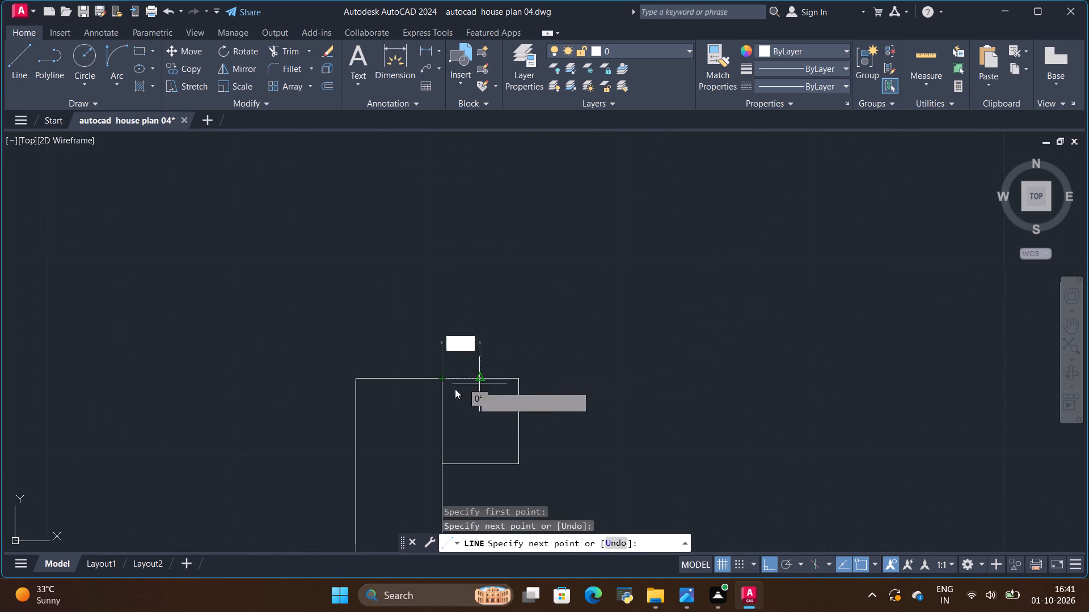
Stretch the lower right bedroom's upper wall line from the right outer wall to the top of the door's far jamb.
{"action": "key", "text": "Escape"}
{"action": "scroll", "coordinate": [676, 321], "scroll_direction": "down", "scroll_amount": 1}
{"action": "scroll", "coordinate": [735, 322], "scroll_direction": "down", "scroll_amount": 4}
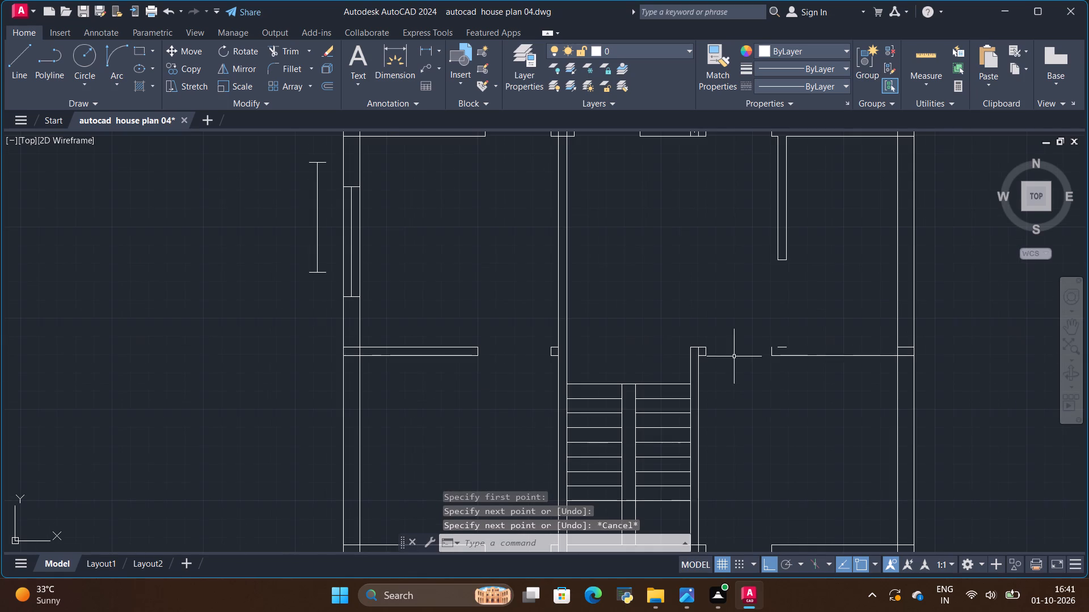
{"action": "scroll", "coordinate": [860, 323], "scroll_direction": "up", "scroll_amount": 1}
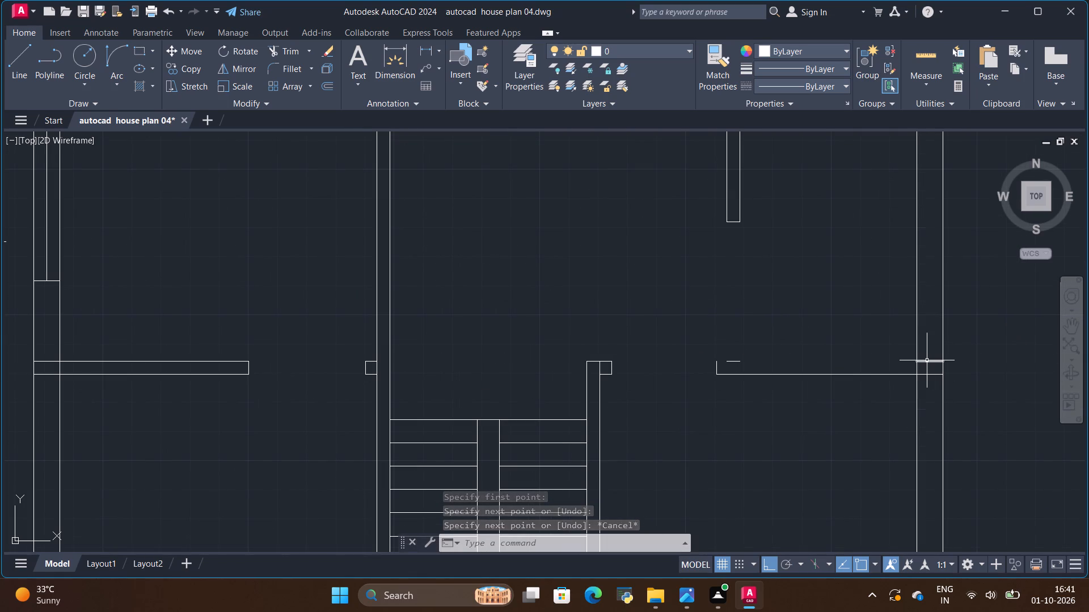
{"action": "left_click", "coordinate": [927, 360]}
{"action": "scroll", "coordinate": [927, 365], "scroll_direction": "up", "scroll_amount": 3}
{"action": "left_click", "coordinate": [867, 360]}
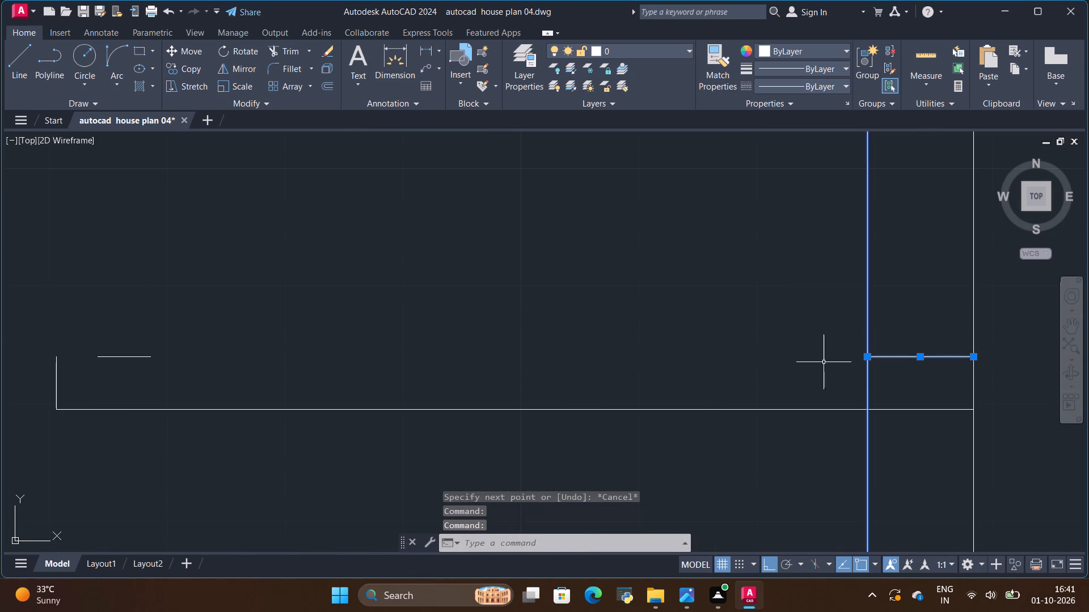
{"action": "left_click_drag", "start_coordinate": [867, 354], "coordinate": [860, 354]}
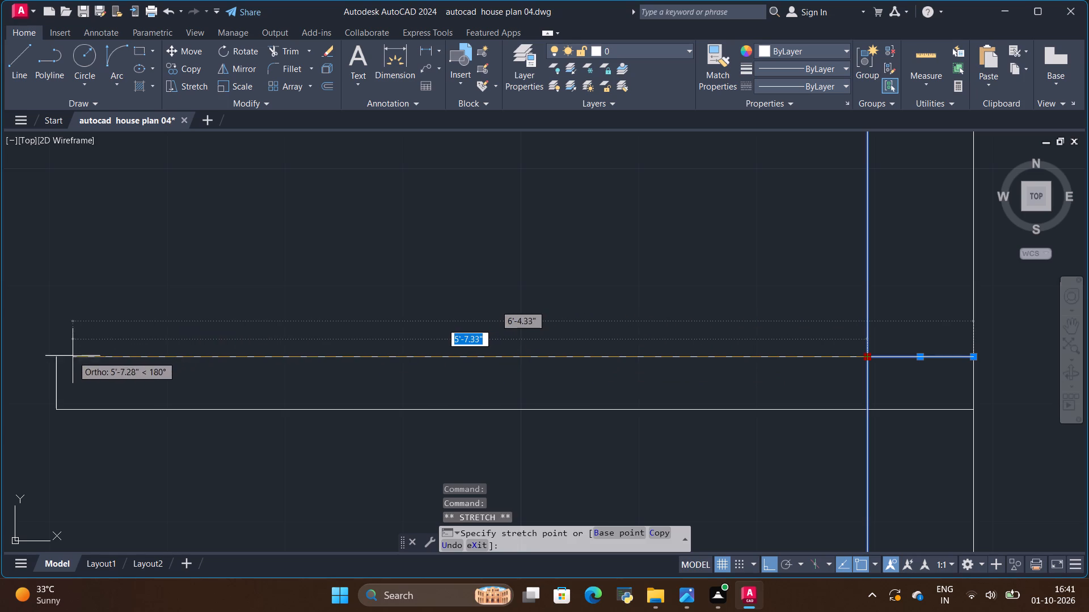
{"action": "left_click", "coordinate": [56, 360]}
{"action": "key", "text": "Escape"}
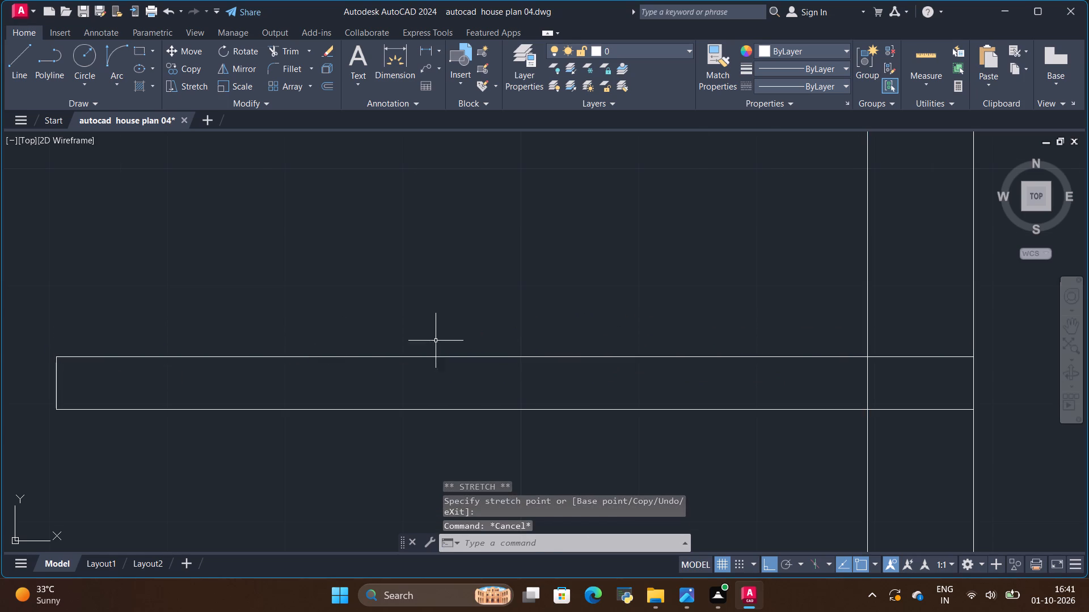
Review the drafted plan against the hand-drawn first floor reference for the outer wall windows.
{"action": "scroll", "coordinate": [436, 340], "scroll_direction": "down", "scroll_amount": 3}
{"action": "scroll", "coordinate": [557, 342], "scroll_direction": "down", "scroll_amount": 1}
{"action": "scroll", "coordinate": [400, 350], "scroll_direction": "up", "scroll_amount": 2}
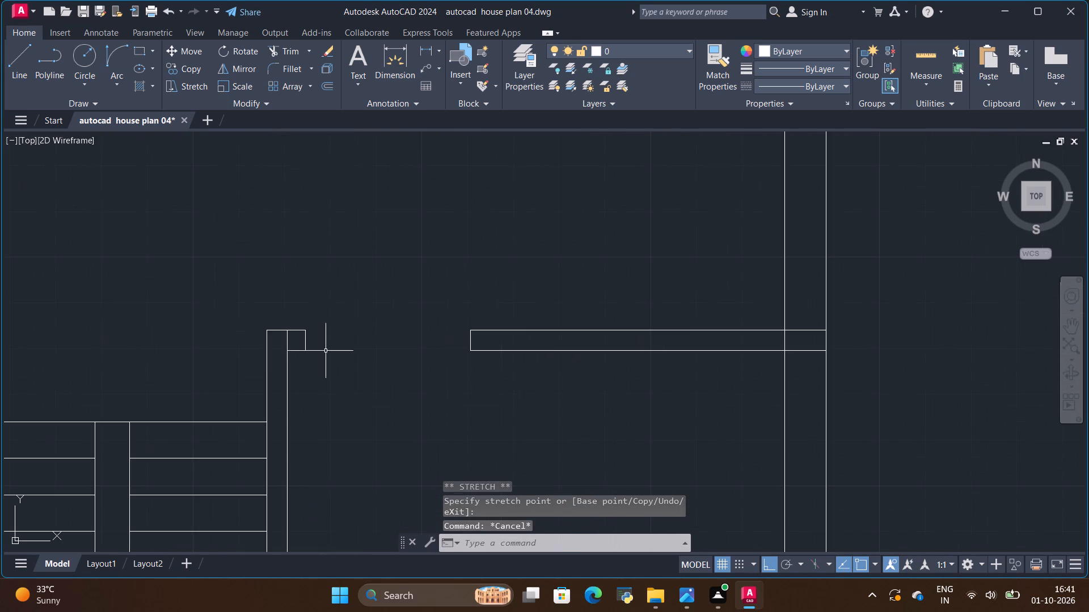
{"action": "scroll", "coordinate": [246, 334], "scroll_direction": "up", "scroll_amount": 2}
{"action": "scroll", "coordinate": [416, 346], "scroll_direction": "down", "scroll_amount": 7}
{"action": "scroll", "coordinate": [427, 279], "scroll_direction": "up", "scroll_amount": 2}
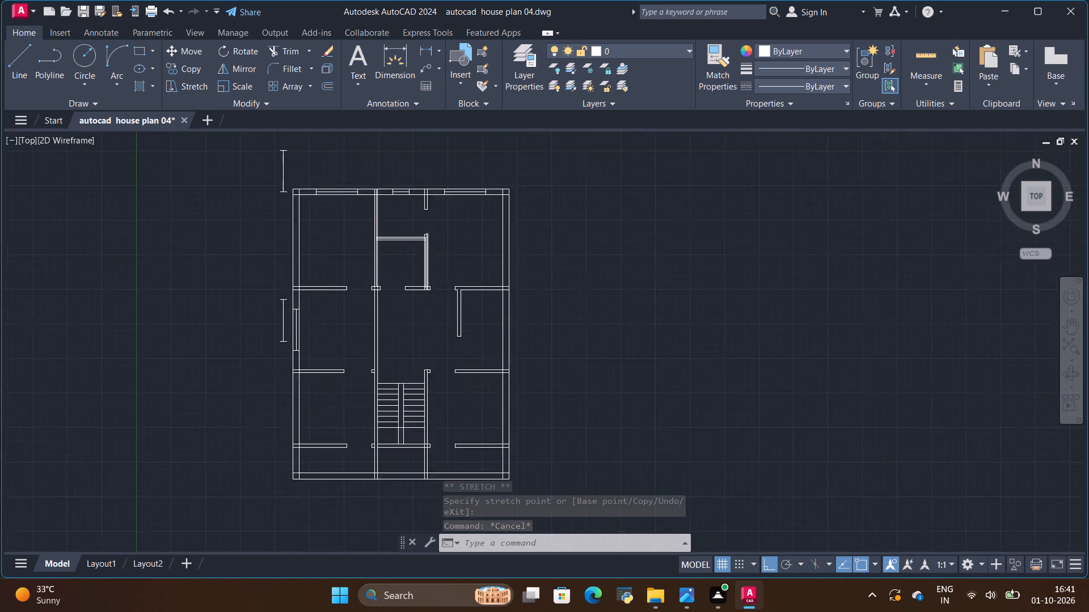
{"action": "scroll", "coordinate": [458, 294], "scroll_direction": "down", "scroll_amount": 1}
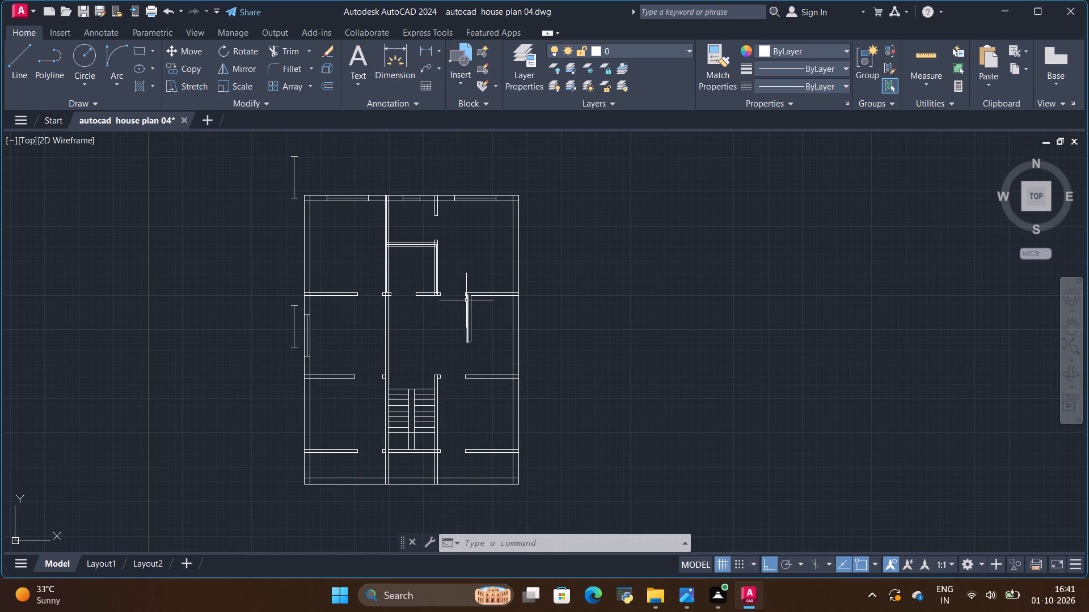
{"action": "key", "text": "alt+Tab"}
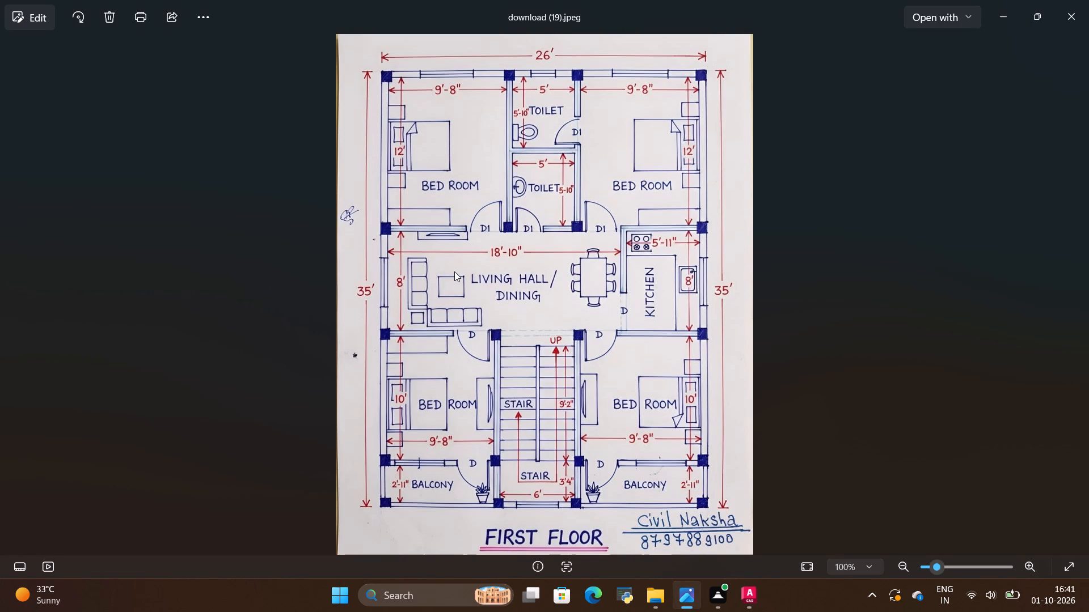
{"action": "key", "text": "alt+Tab"}
Copy the living hall's left outer wall window 25'-3" horizontally onto the right outer wall beside the kitchen.
{"action": "scroll", "coordinate": [327, 333], "scroll_direction": "up", "scroll_amount": 2}
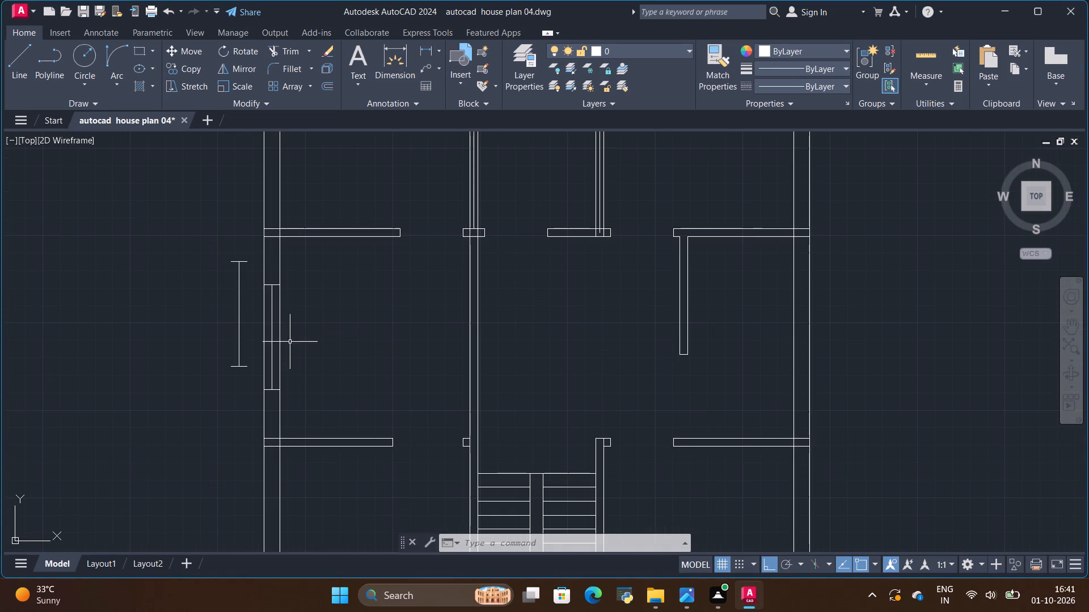
{"action": "left_click", "coordinate": [271, 363]}
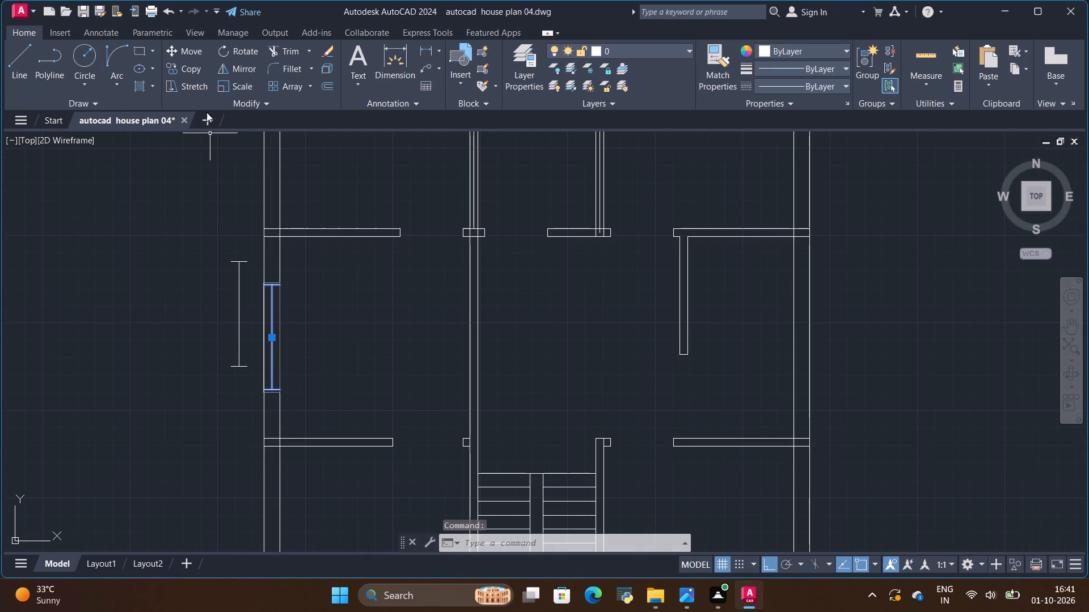
{"action": "left_click", "coordinate": [187, 62]}
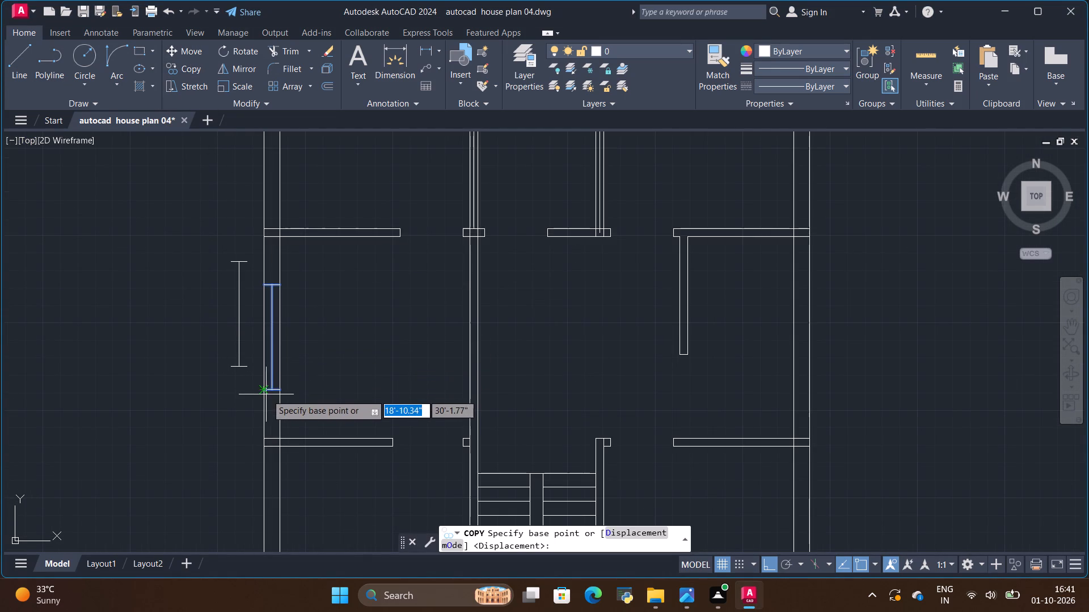
{"action": "scroll", "coordinate": [278, 393], "scroll_direction": "up", "scroll_amount": 1}
{"action": "left_click", "coordinate": [278, 393]}
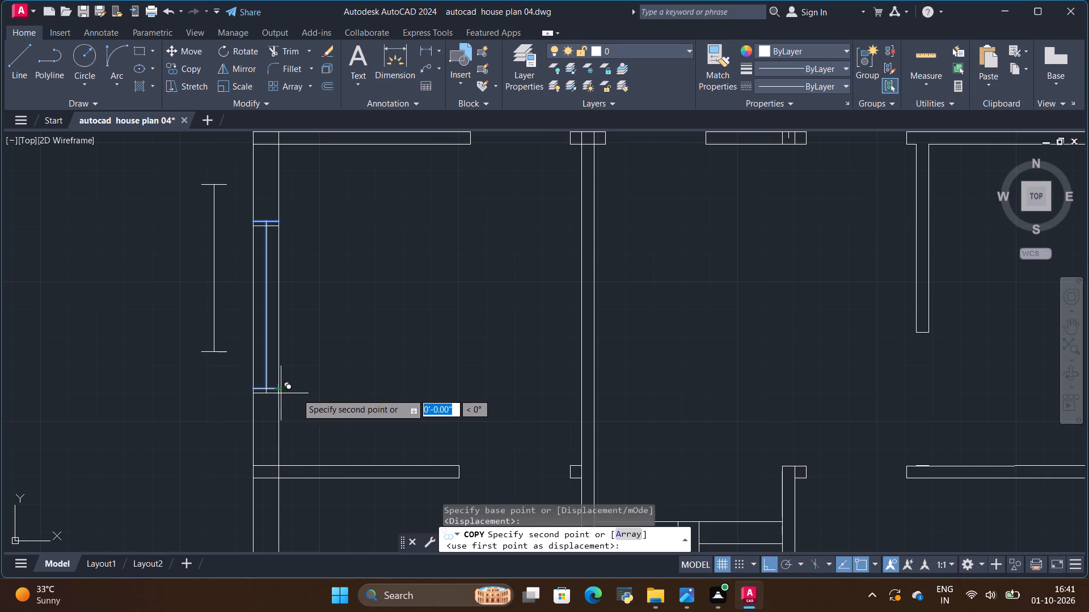
{"action": "scroll", "coordinate": [501, 410], "scroll_direction": "down", "scroll_amount": 3}
{"action": "scroll", "coordinate": [620, 403], "scroll_direction": "up", "scroll_amount": 2}
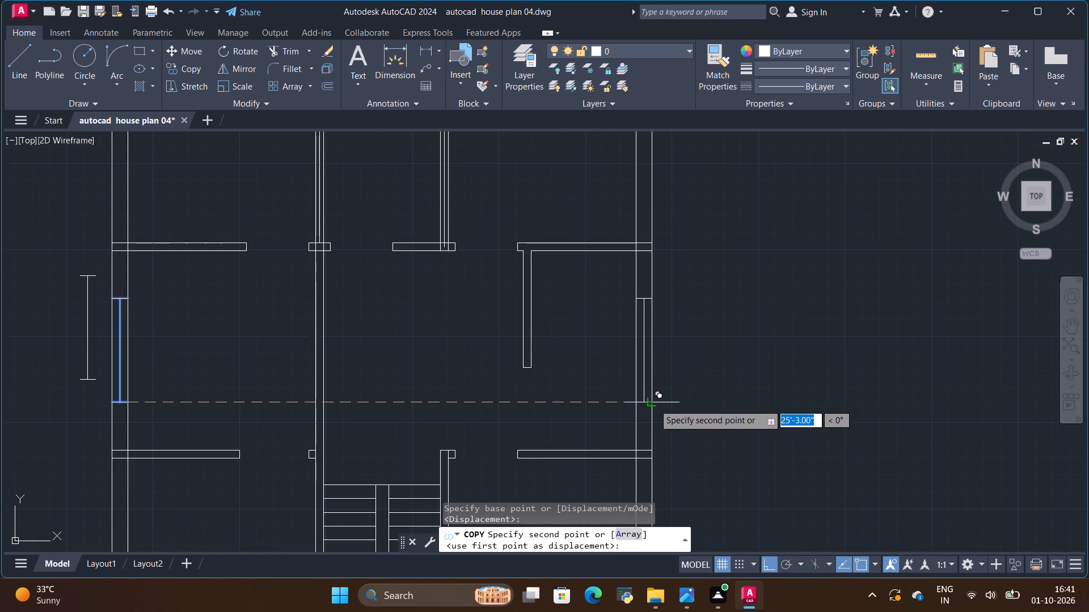
{"action": "left_click", "coordinate": [654, 404]}
{"action": "key", "text": "Escape"}
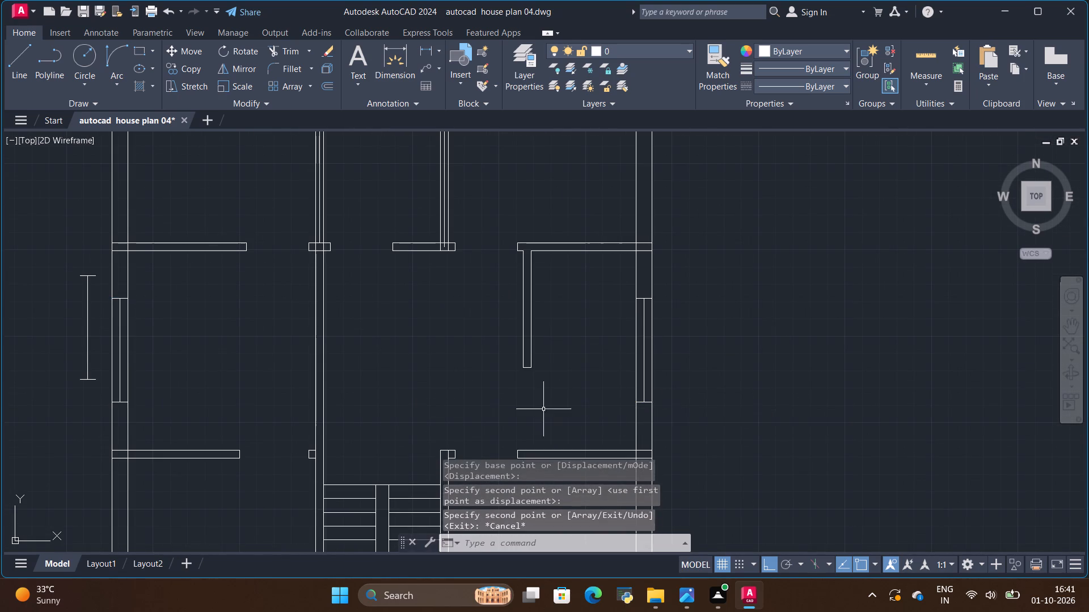
Check the hand-drawn reference for the remaining windows, including those around the balconies.
{"action": "scroll", "coordinate": [525, 398], "scroll_direction": "down", "scroll_amount": 3}
{"action": "key", "text": "alt+Tab"}
{"action": "scroll", "coordinate": [445, 356], "scroll_direction": "up", "scroll_amount": 1}
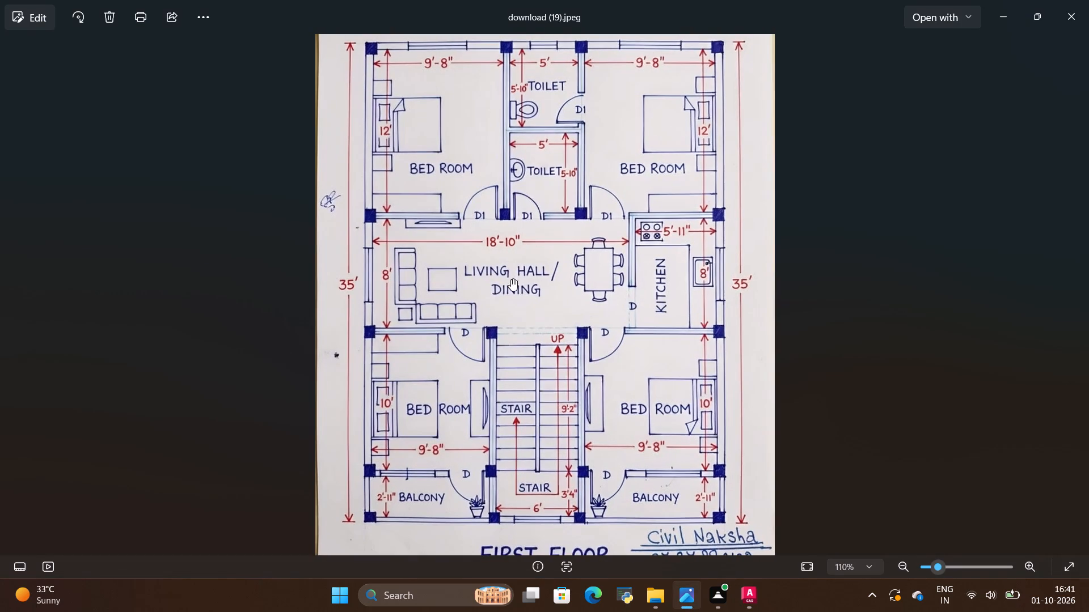
{"action": "scroll", "coordinate": [518, 282], "scroll_direction": "down", "scroll_amount": 1}
{"action": "key", "text": "alt+Tab"}
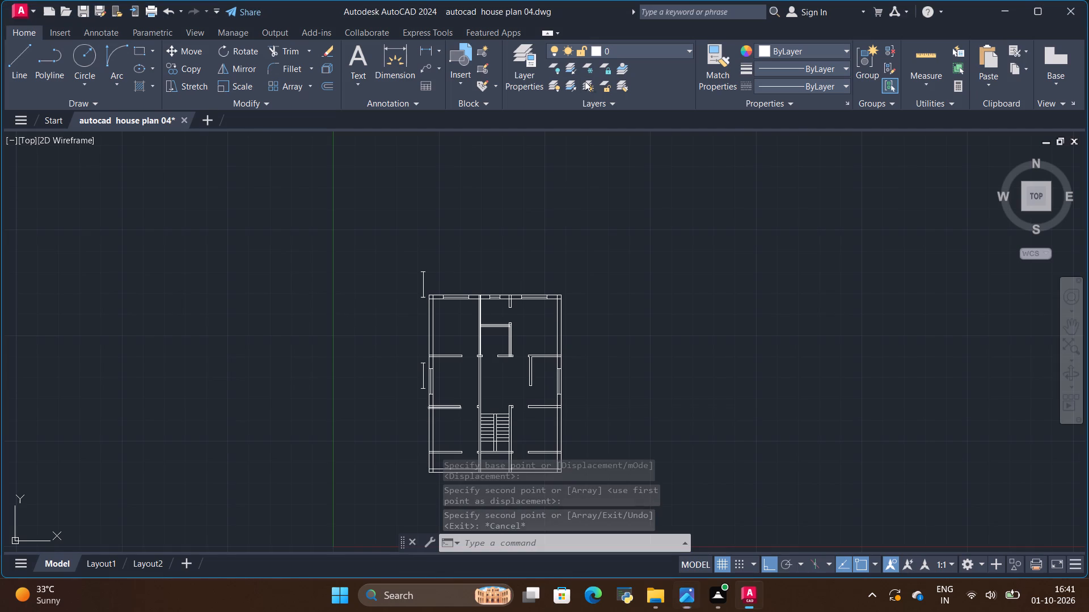
{"action": "key", "text": "alt+Tab"}
{"action": "scroll", "coordinate": [515, 250], "scroll_direction": "down", "scroll_amount": 1}
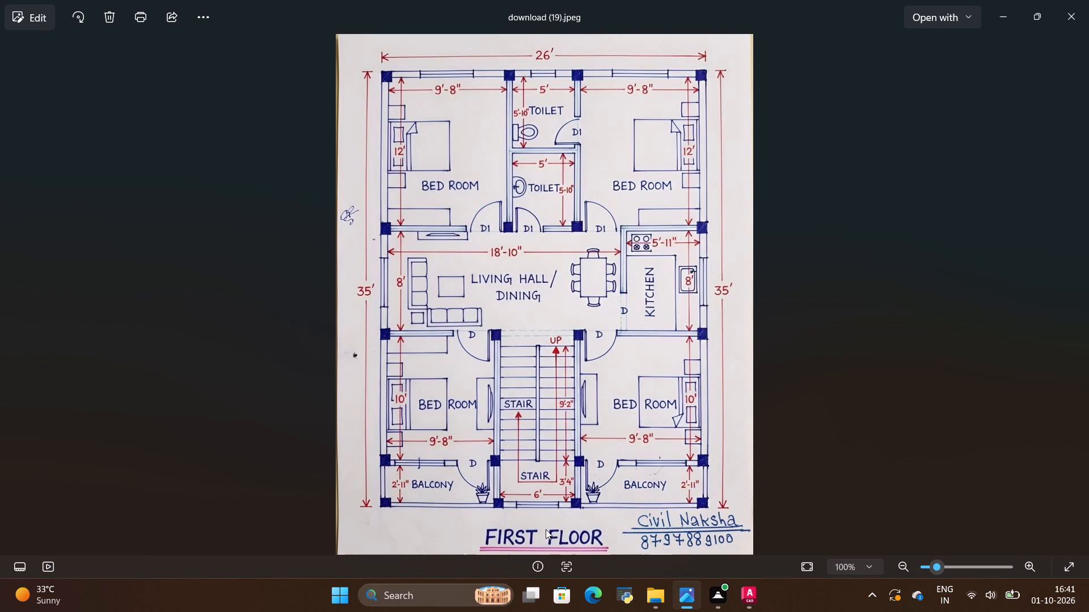
{"action": "key", "text": "alt+Tab"}
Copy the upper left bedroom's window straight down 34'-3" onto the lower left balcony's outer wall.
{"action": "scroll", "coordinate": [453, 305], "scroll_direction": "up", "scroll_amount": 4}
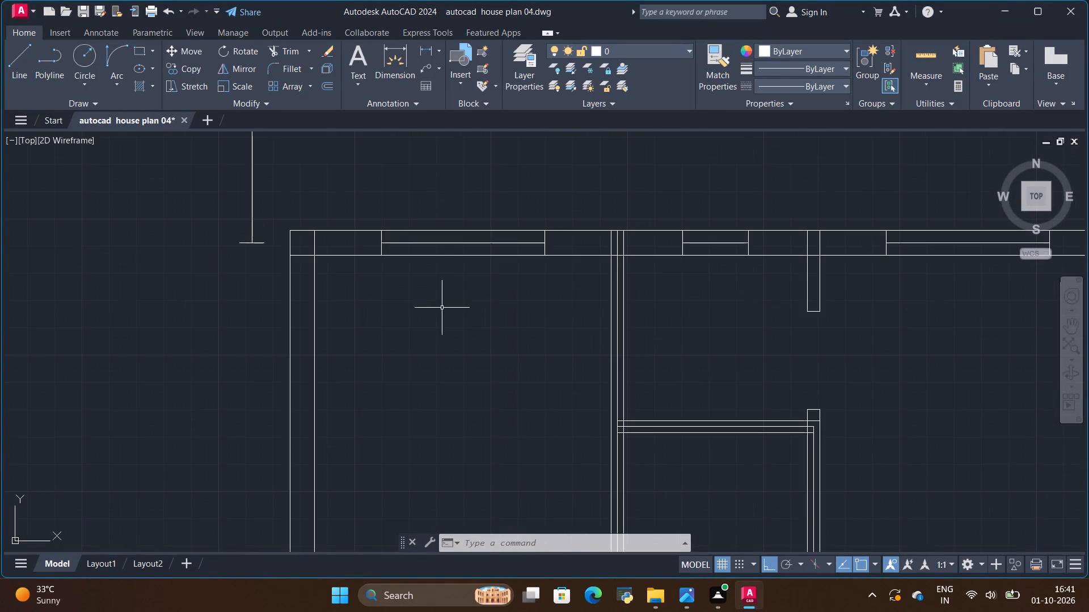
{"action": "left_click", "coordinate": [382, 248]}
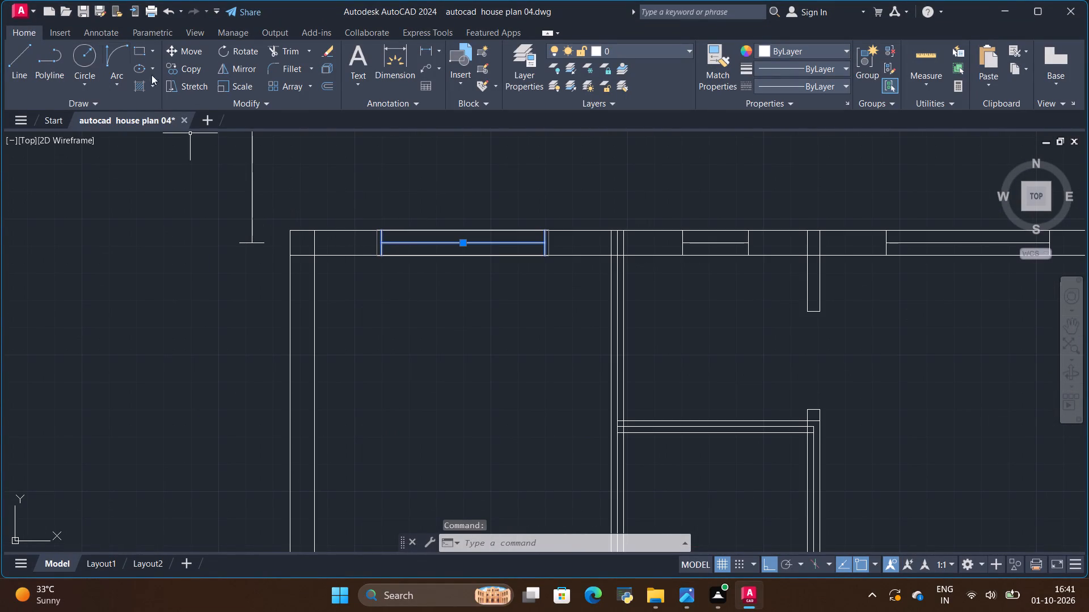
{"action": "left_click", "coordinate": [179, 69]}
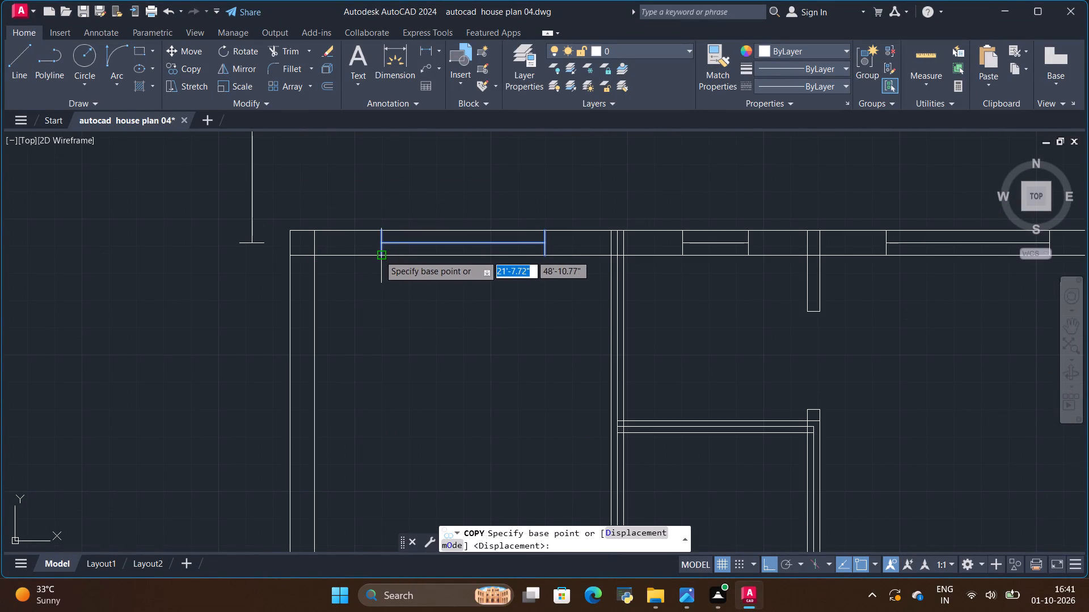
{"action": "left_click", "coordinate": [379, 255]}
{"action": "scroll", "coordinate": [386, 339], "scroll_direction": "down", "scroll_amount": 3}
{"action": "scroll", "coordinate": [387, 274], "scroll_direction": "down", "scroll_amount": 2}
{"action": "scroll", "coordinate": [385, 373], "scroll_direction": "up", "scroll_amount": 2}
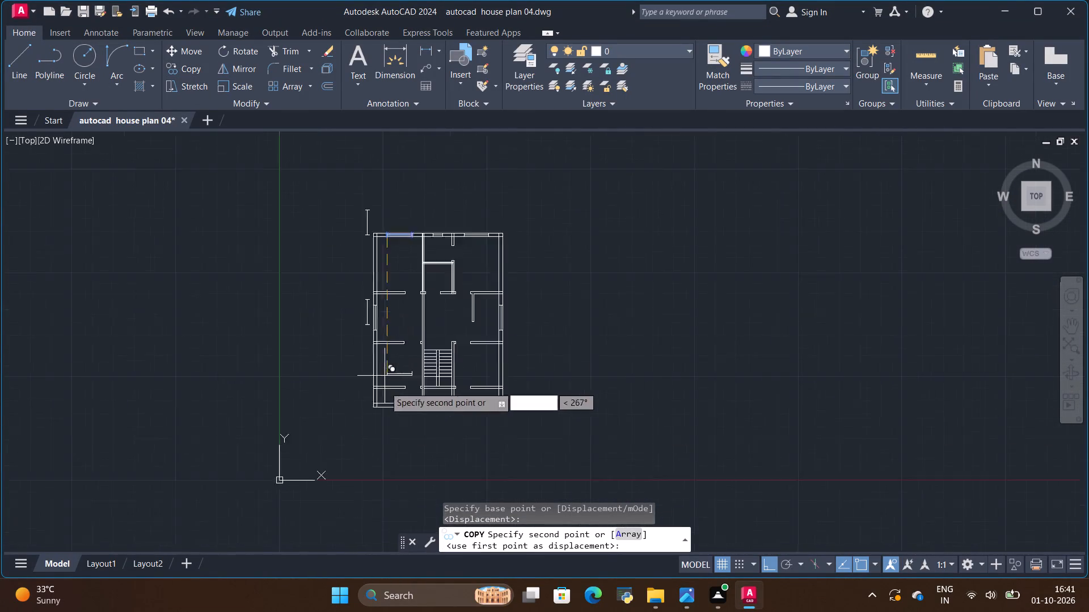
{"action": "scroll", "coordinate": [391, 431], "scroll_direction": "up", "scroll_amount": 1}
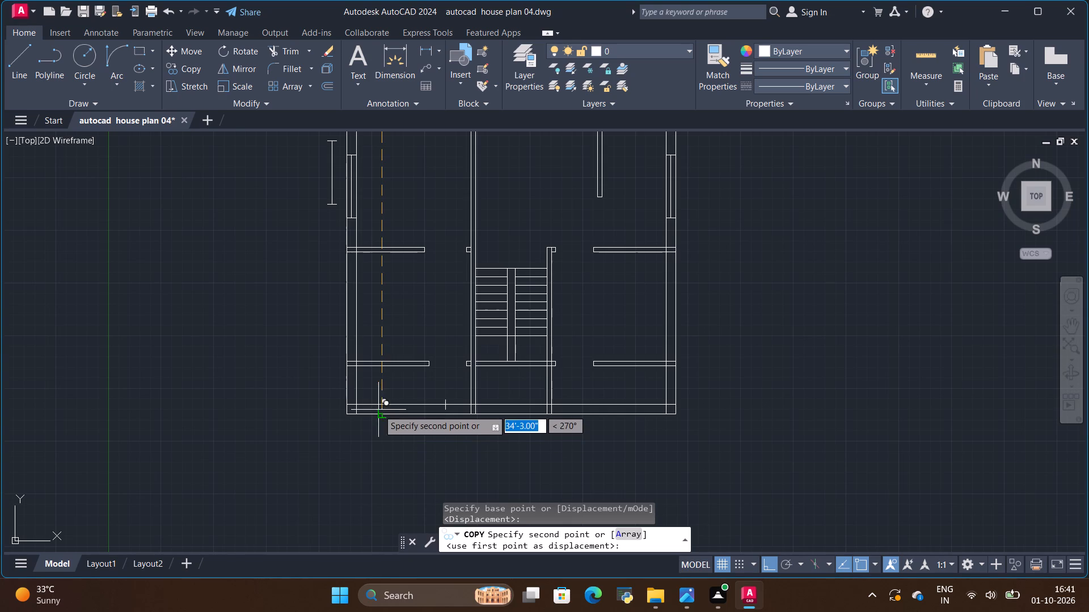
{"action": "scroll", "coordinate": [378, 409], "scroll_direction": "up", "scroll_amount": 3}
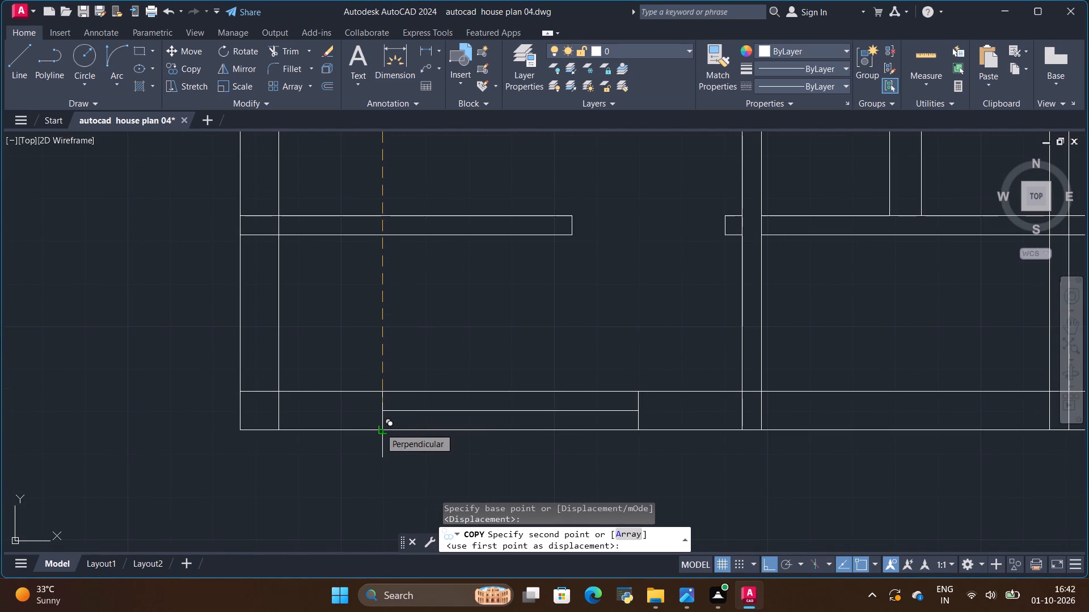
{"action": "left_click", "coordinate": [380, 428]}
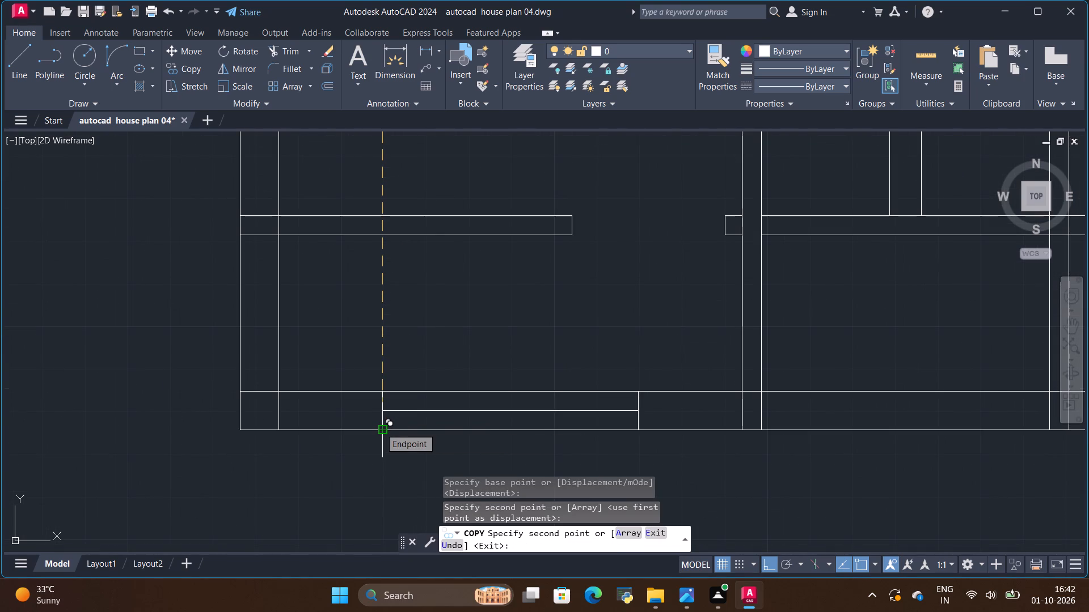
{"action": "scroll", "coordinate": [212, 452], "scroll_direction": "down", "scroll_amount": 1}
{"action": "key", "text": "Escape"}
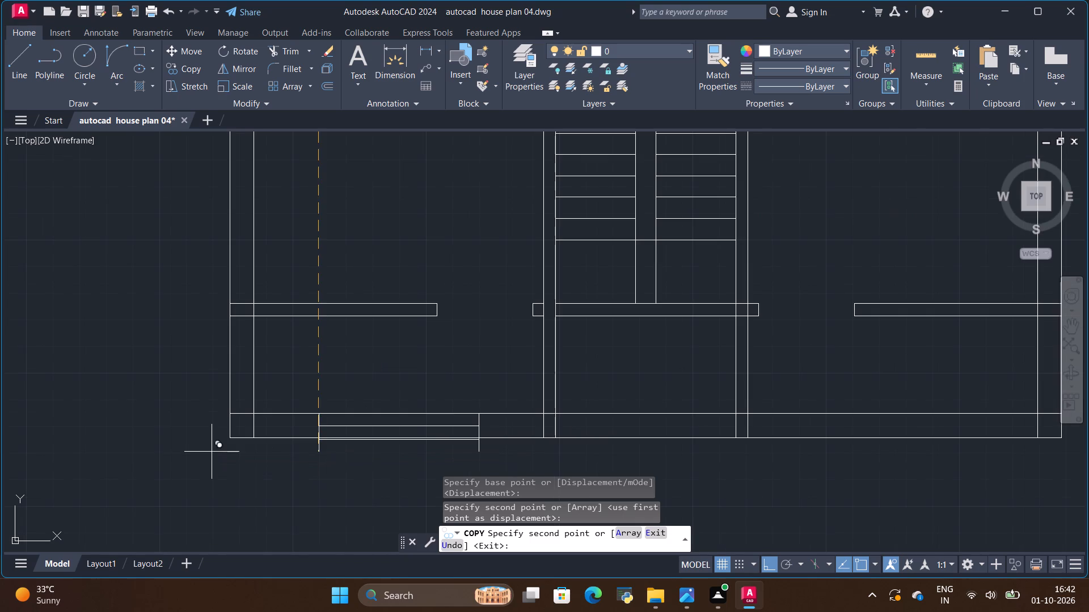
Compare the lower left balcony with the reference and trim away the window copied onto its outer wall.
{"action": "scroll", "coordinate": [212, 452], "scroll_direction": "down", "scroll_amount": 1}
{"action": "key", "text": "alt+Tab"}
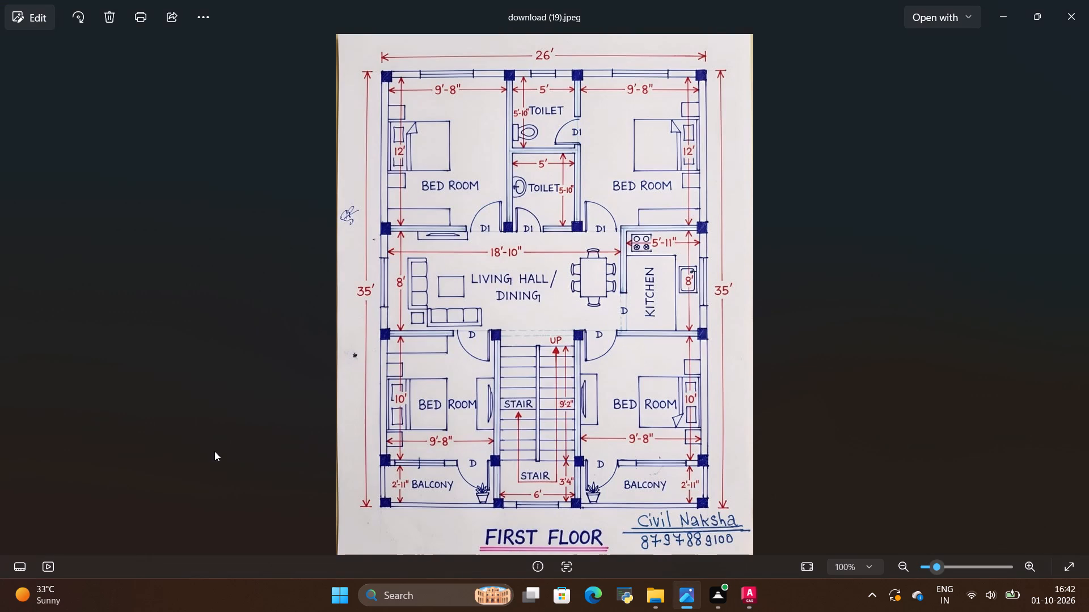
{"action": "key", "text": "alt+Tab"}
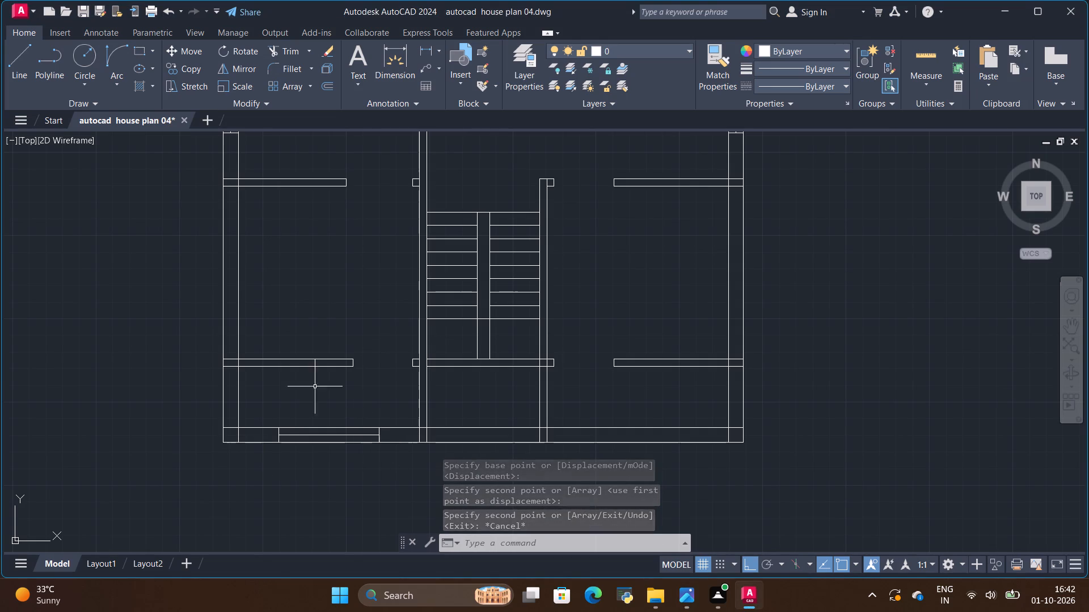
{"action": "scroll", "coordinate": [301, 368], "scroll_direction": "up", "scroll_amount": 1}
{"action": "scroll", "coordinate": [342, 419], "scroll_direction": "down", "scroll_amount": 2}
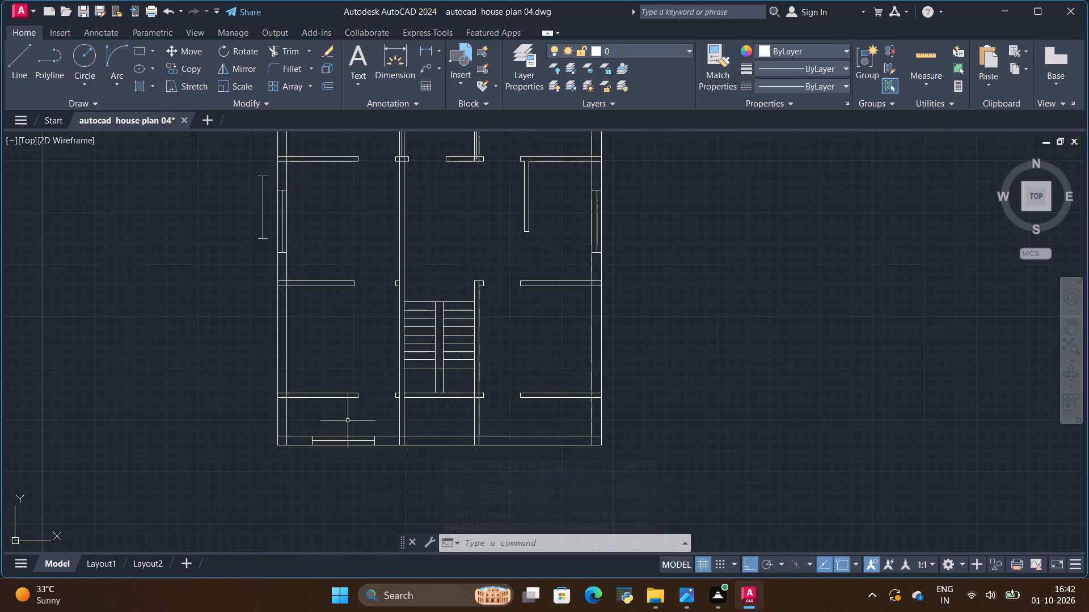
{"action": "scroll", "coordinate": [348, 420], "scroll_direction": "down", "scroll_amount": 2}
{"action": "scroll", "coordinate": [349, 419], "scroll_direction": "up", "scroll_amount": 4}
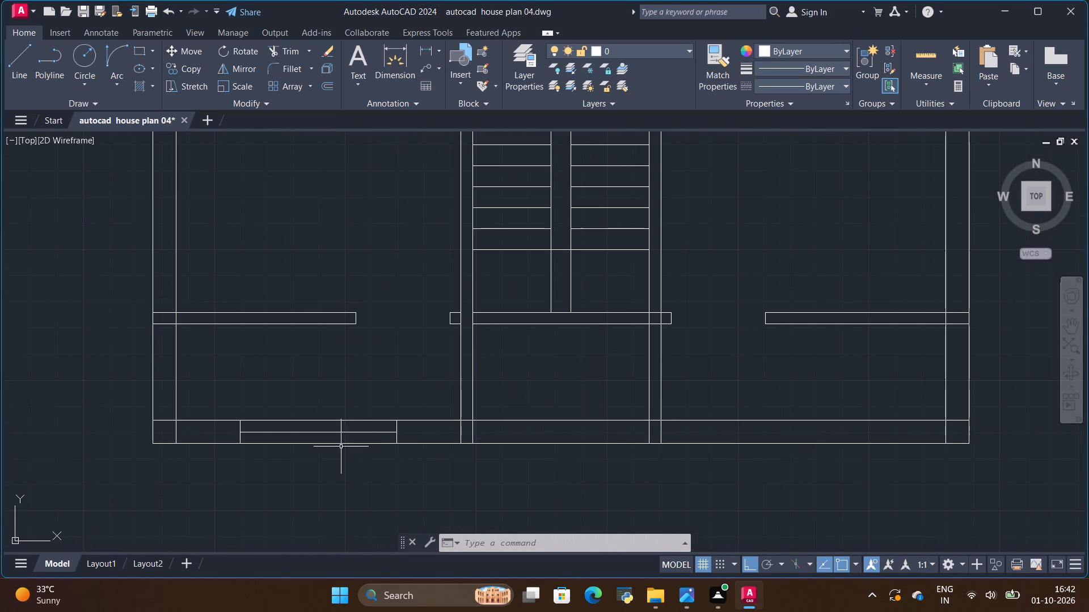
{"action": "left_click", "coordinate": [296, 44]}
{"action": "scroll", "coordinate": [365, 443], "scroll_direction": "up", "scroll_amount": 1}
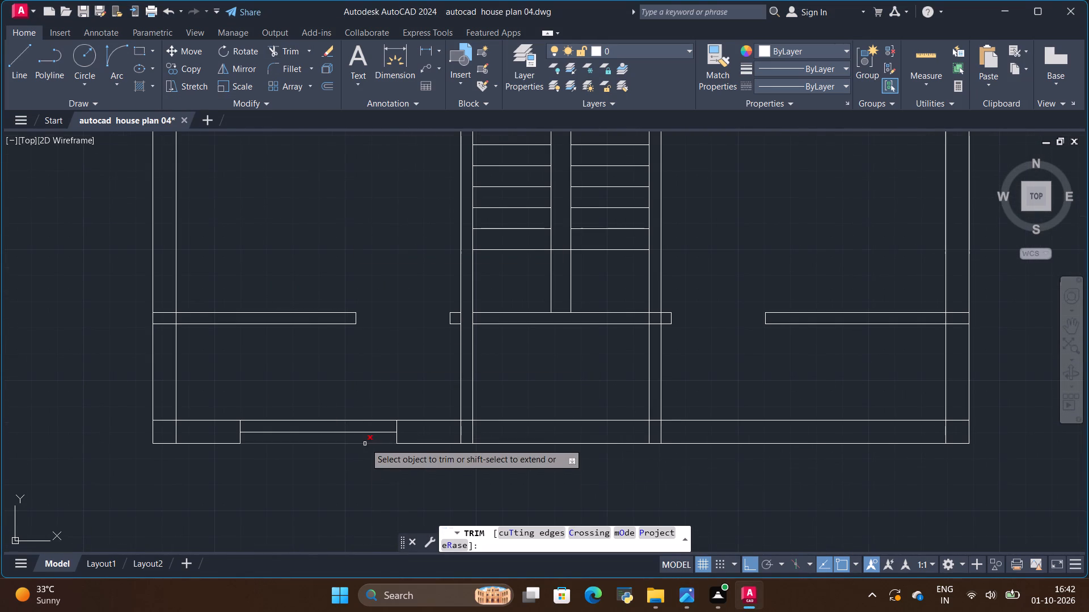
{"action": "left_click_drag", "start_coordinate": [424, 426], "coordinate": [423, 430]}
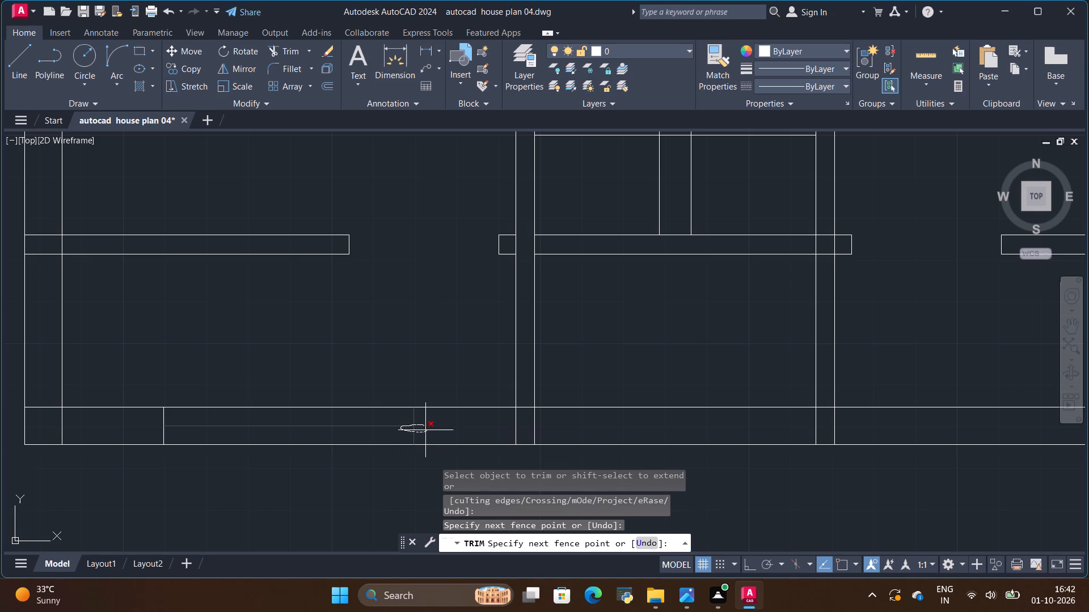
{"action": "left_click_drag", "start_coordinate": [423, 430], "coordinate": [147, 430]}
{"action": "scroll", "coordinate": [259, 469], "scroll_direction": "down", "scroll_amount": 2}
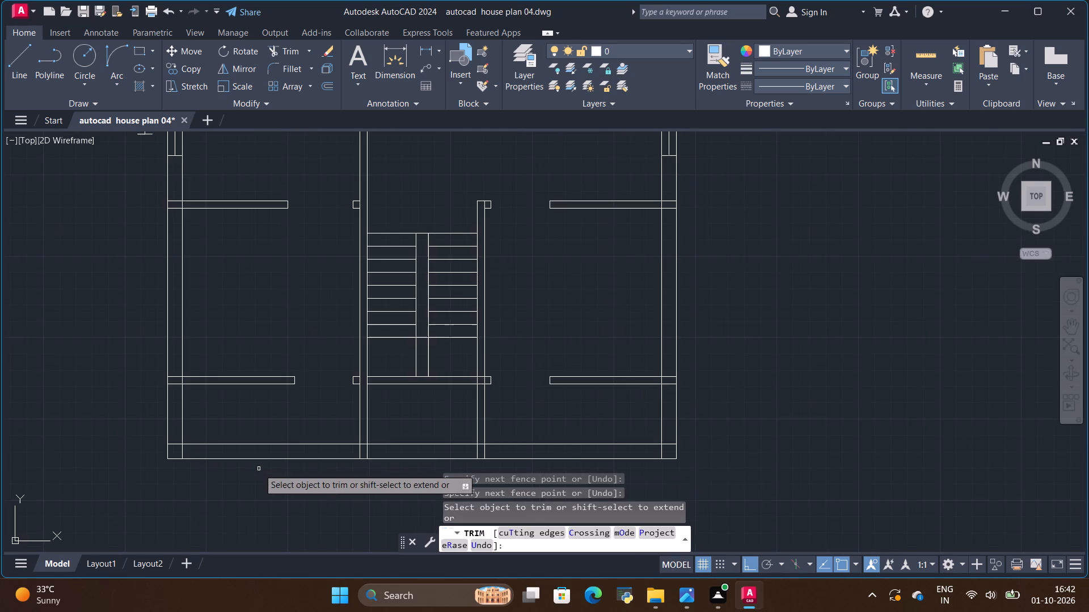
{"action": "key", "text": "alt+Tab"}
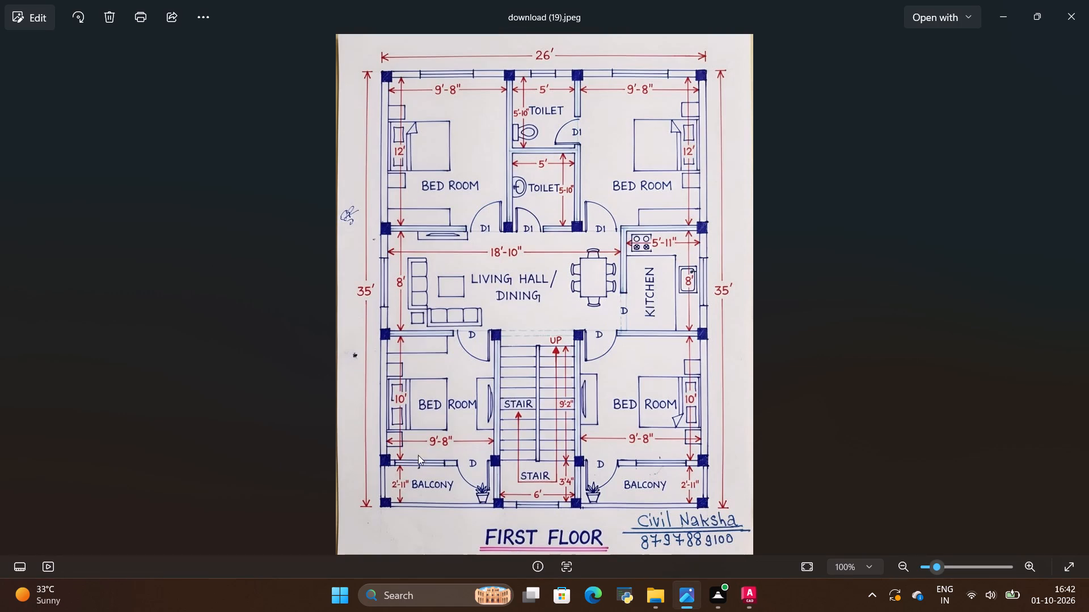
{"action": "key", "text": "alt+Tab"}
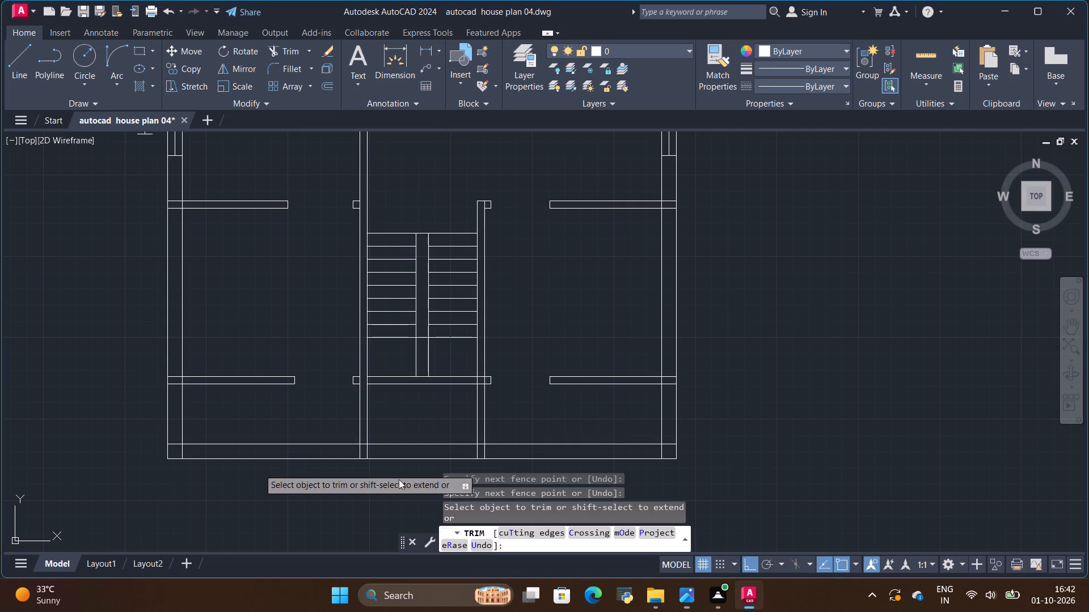
With ortho off, draw a line along the lower face of the lower left balcony's upper wall, from the outer wall's inner face to the free end.
{"action": "scroll", "coordinate": [289, 469], "scroll_direction": "down", "scroll_amount": 3}
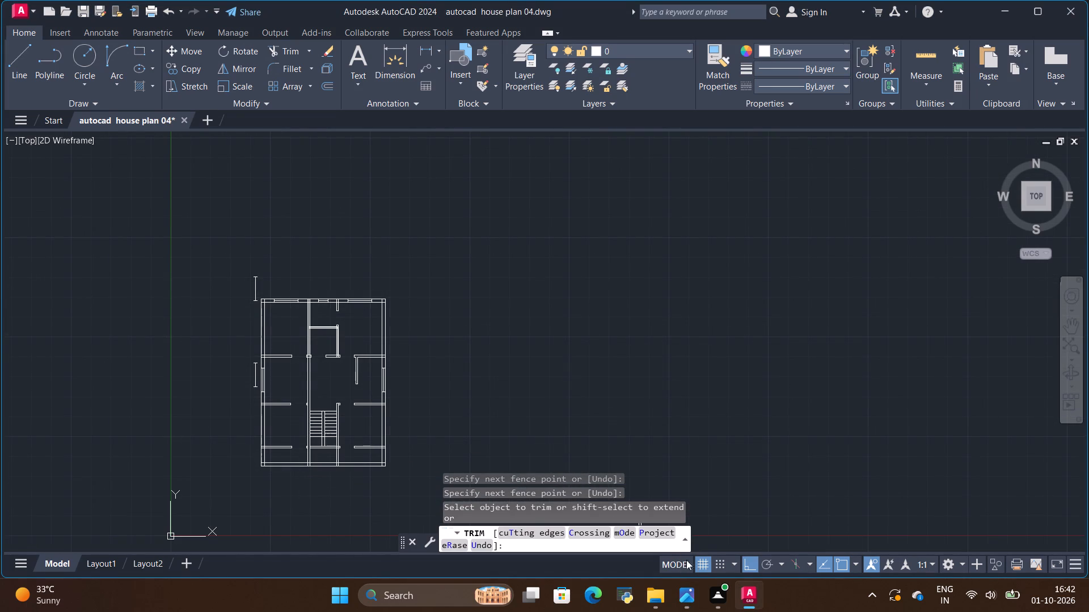
{"action": "left_click", "coordinate": [747, 563]}
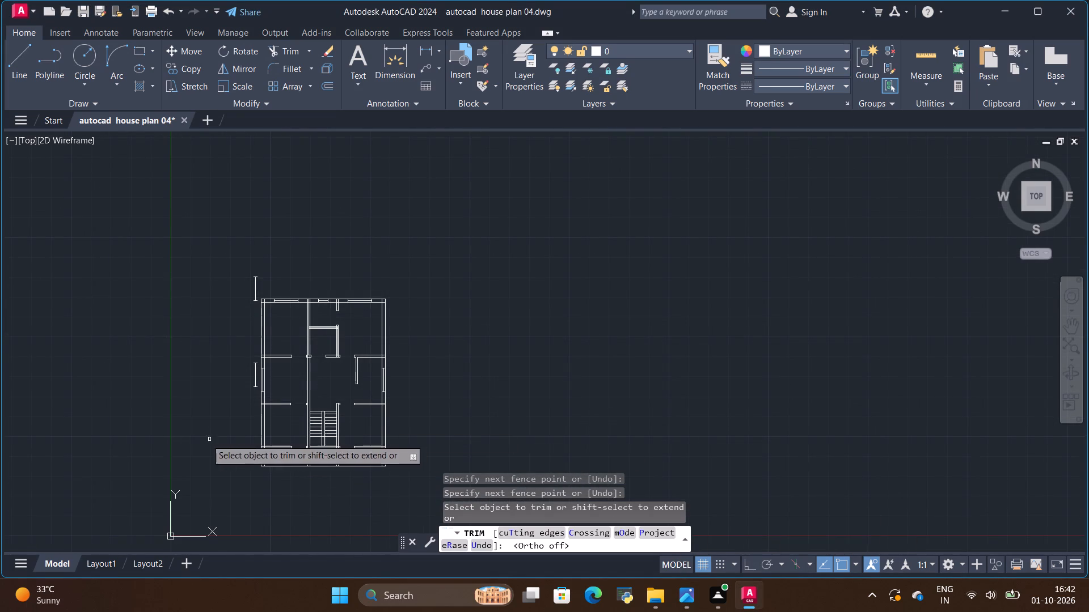
{"action": "scroll", "coordinate": [249, 439], "scroll_direction": "up", "scroll_amount": 2}
{"action": "scroll", "coordinate": [288, 420], "scroll_direction": "down", "scroll_amount": 2}
{"action": "scroll", "coordinate": [294, 303], "scroll_direction": "up", "scroll_amount": 2}
{"action": "scroll", "coordinate": [300, 292], "scroll_direction": "down", "scroll_amount": 2}
{"action": "scroll", "coordinate": [301, 429], "scroll_direction": "up", "scroll_amount": 4}
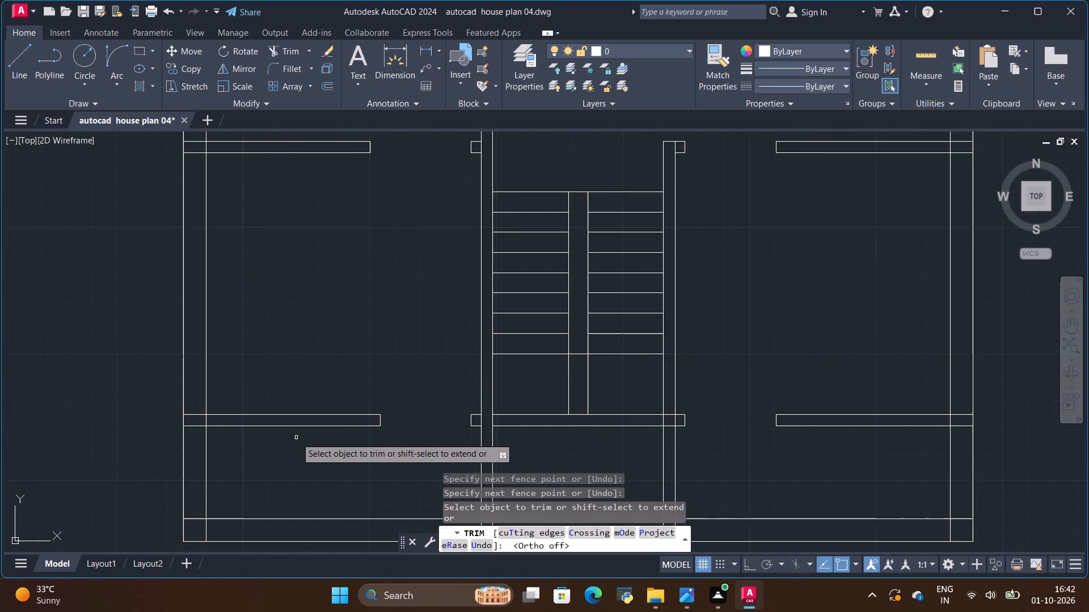
{"action": "scroll", "coordinate": [296, 436], "scroll_direction": "up", "scroll_amount": 2}
{"action": "scroll", "coordinate": [260, 393], "scroll_direction": "down", "scroll_amount": 1}
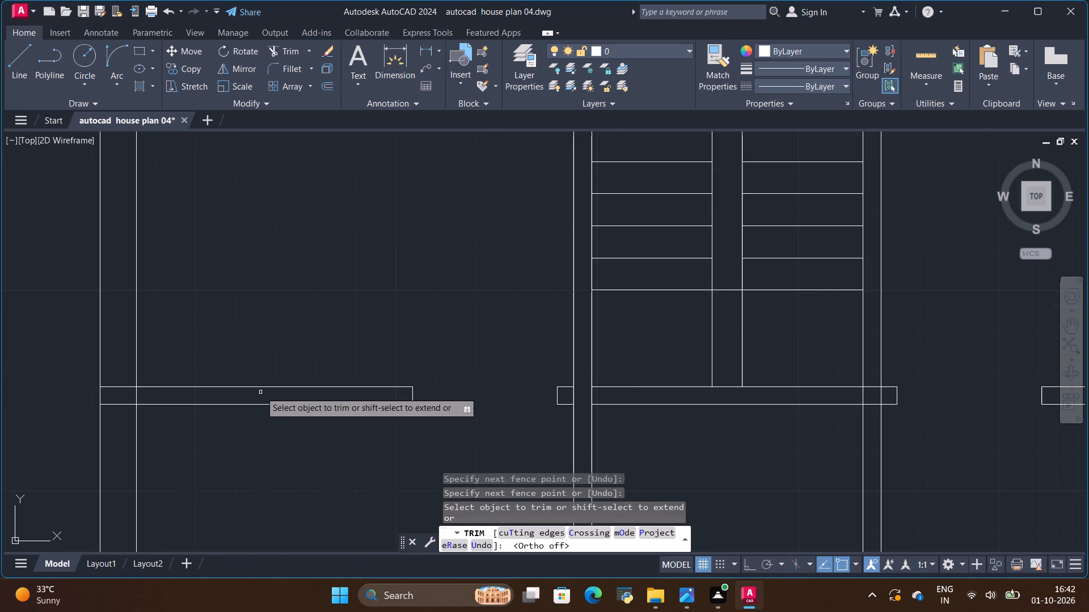
{"action": "scroll", "coordinate": [235, 391], "scroll_direction": "up", "scroll_amount": 1}
{"action": "key", "text": "space"}
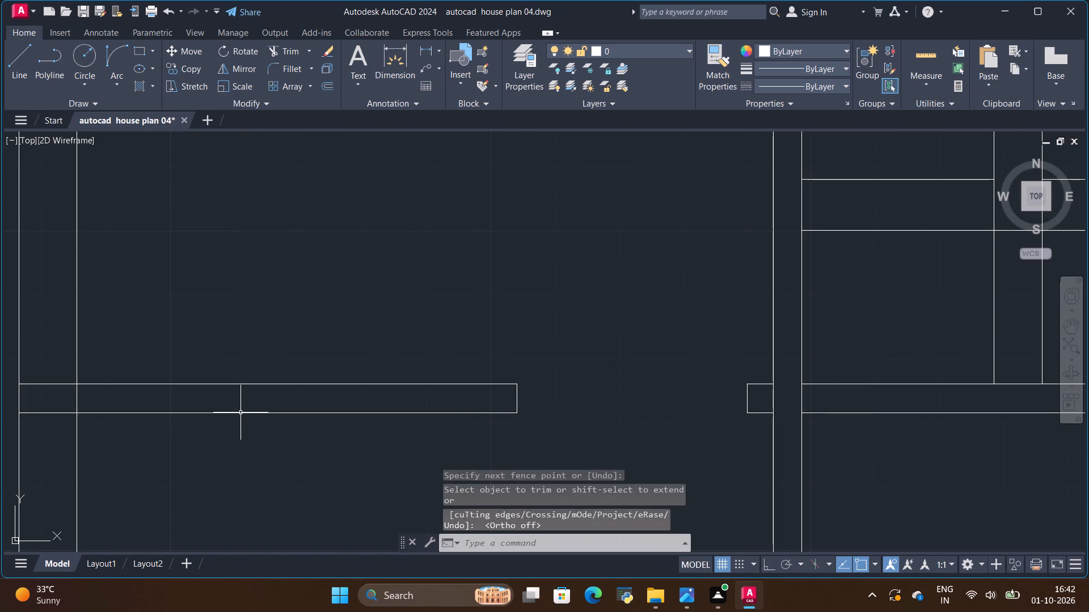
{"action": "left_click", "coordinate": [242, 414]}
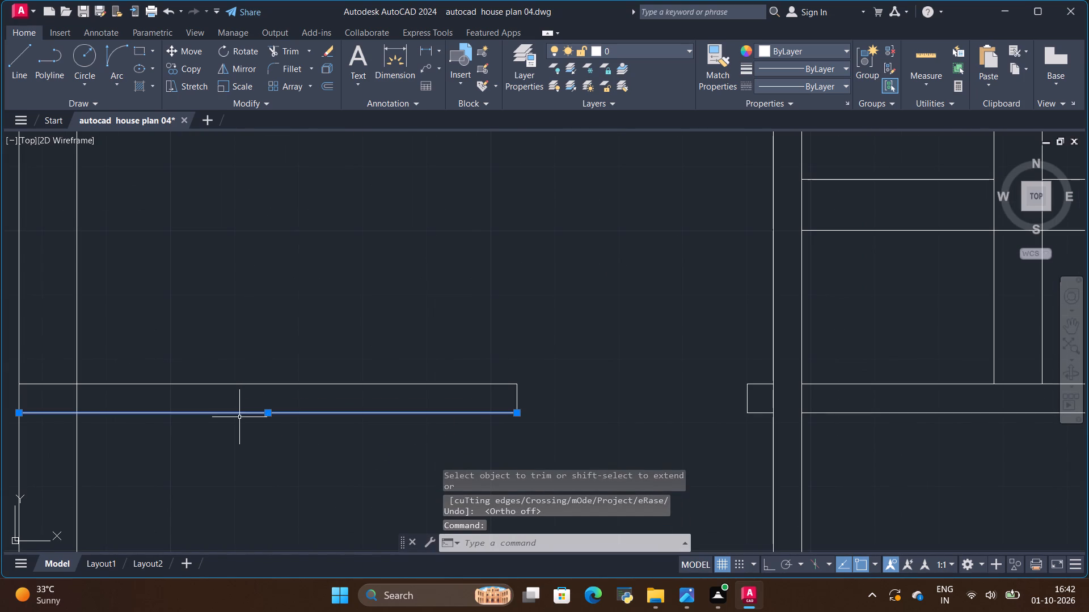
{"action": "key", "text": "Escape"}
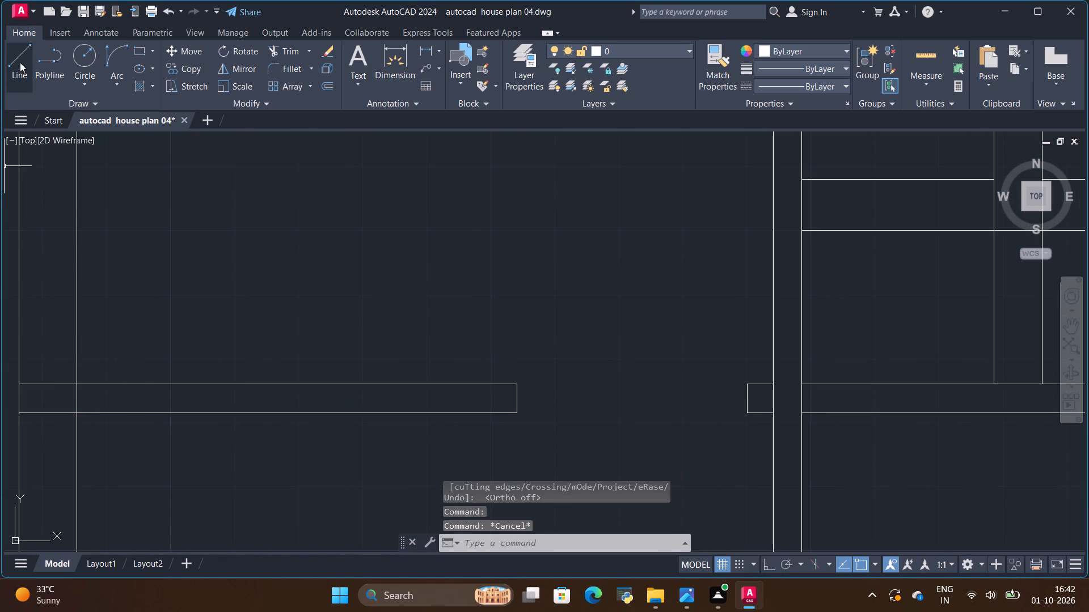
{"action": "left_click", "coordinate": [20, 62]}
{"action": "left_click", "coordinate": [76, 415]}
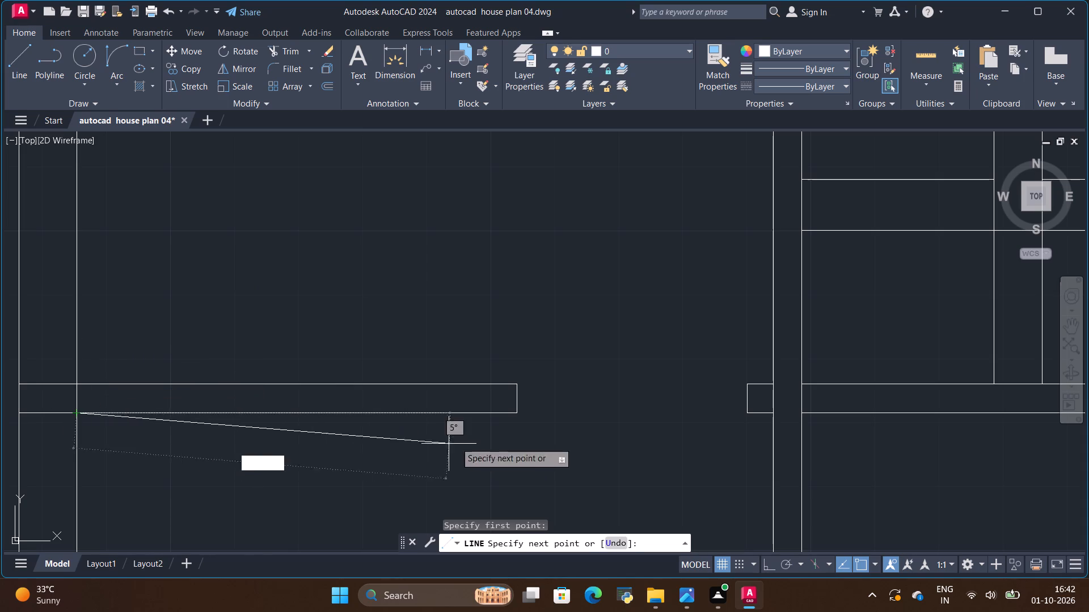
{"action": "left_click", "coordinate": [514, 416]}
{"action": "key", "text": "Escape"}
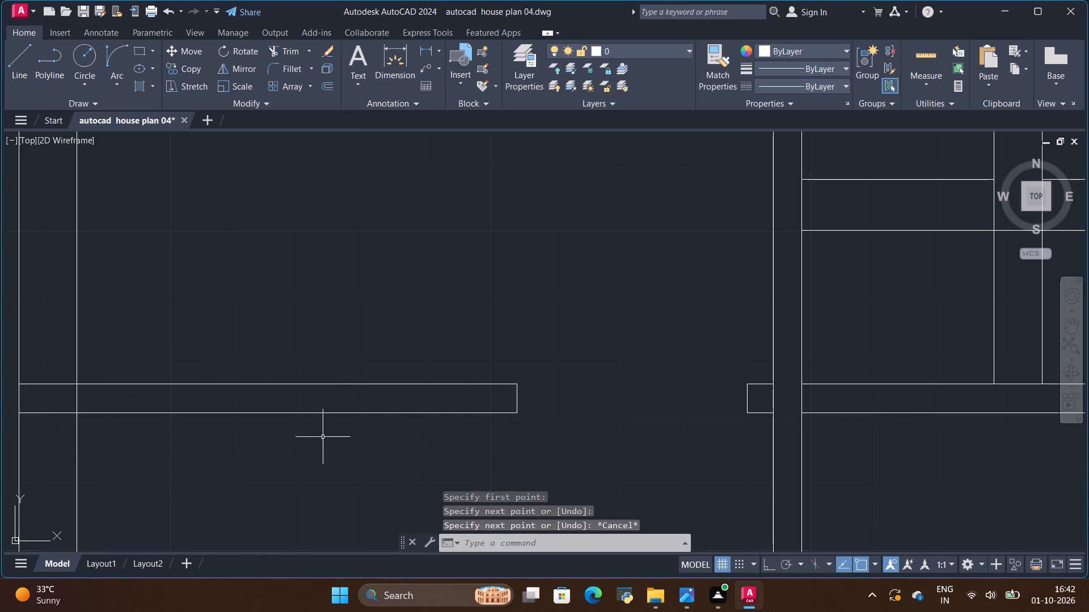
Draw a short line across the thickness of the lower left balcony's upper wall, starting from the new line's midpoint.
{"action": "left_click", "coordinate": [247, 415]}
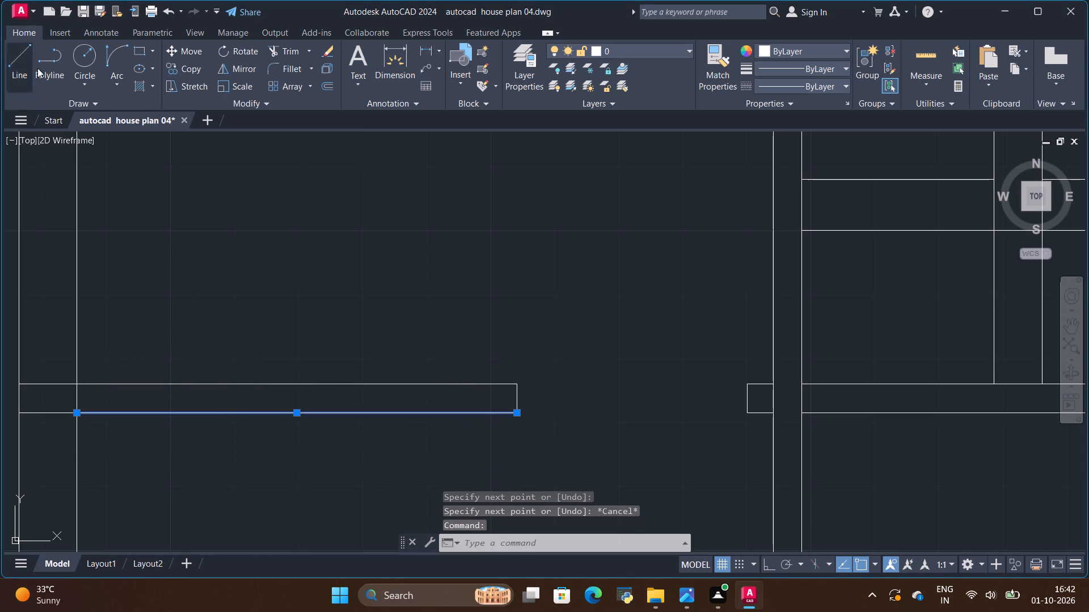
{"action": "left_click", "coordinate": [14, 73]}
{"action": "left_click", "coordinate": [296, 414]}
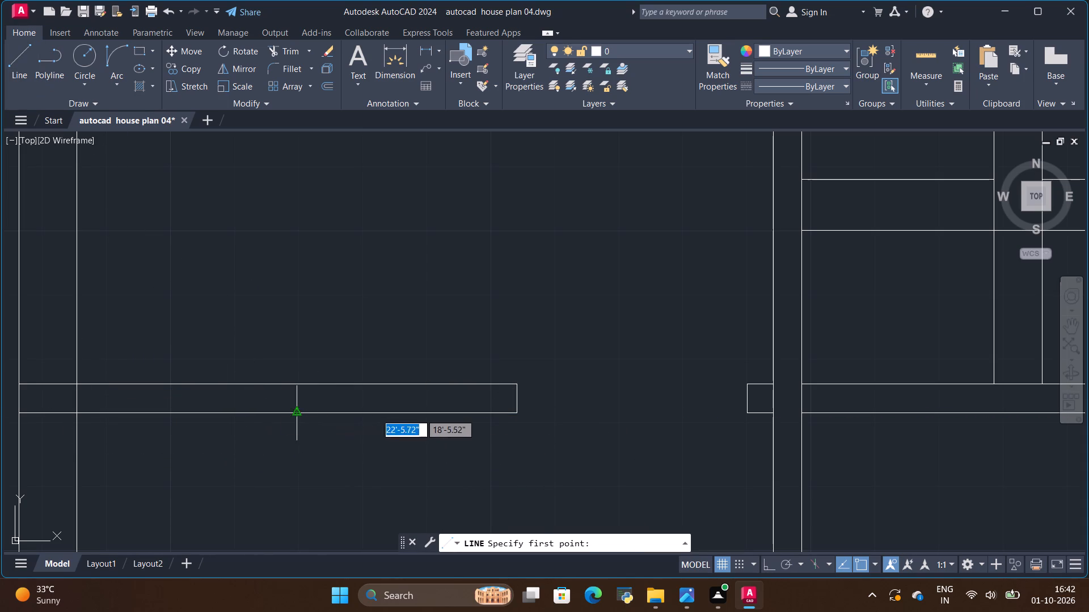
{"action": "left_click", "coordinate": [295, 386]}
{"action": "key", "text": "Escape"}
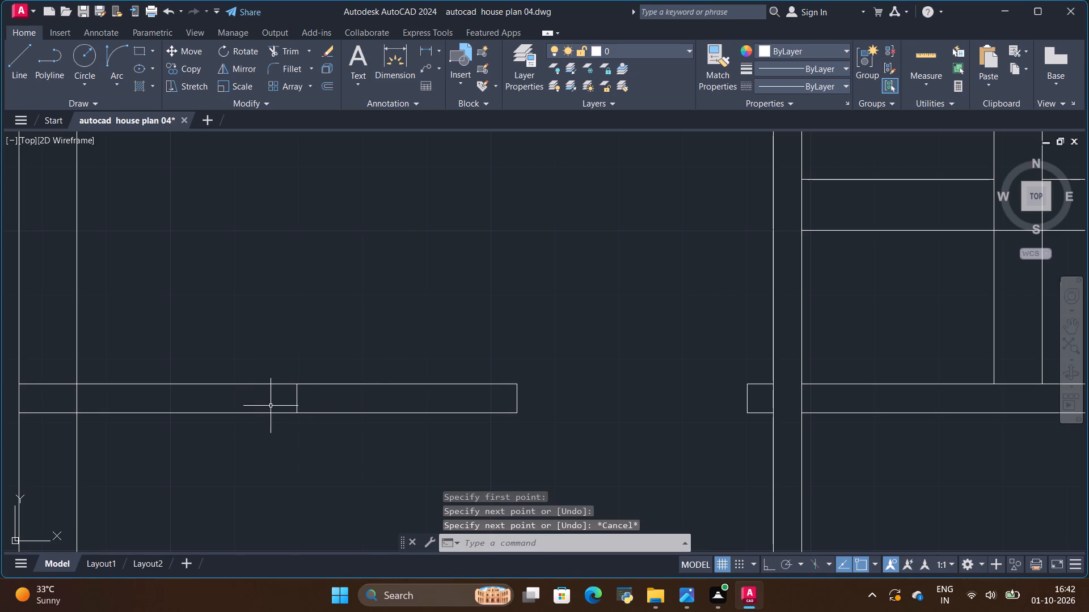
Copy the short midpoint line 2' to the right along the lower left balcony's upper wall.
{"action": "left_click", "coordinate": [295, 402]}
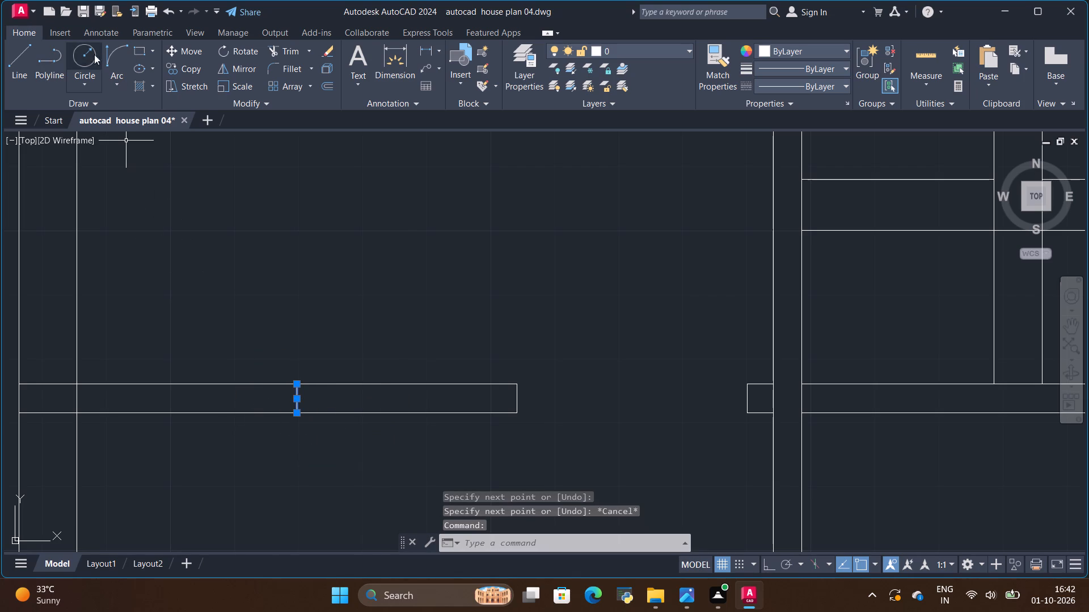
{"action": "left_click", "coordinate": [183, 68]}
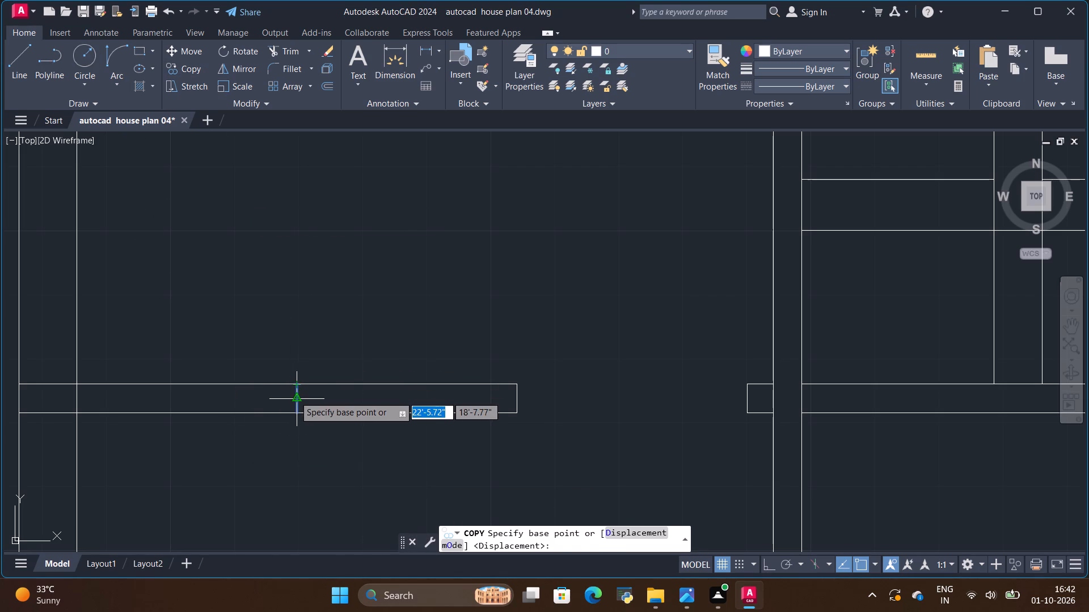
{"action": "left_click", "coordinate": [294, 396]}
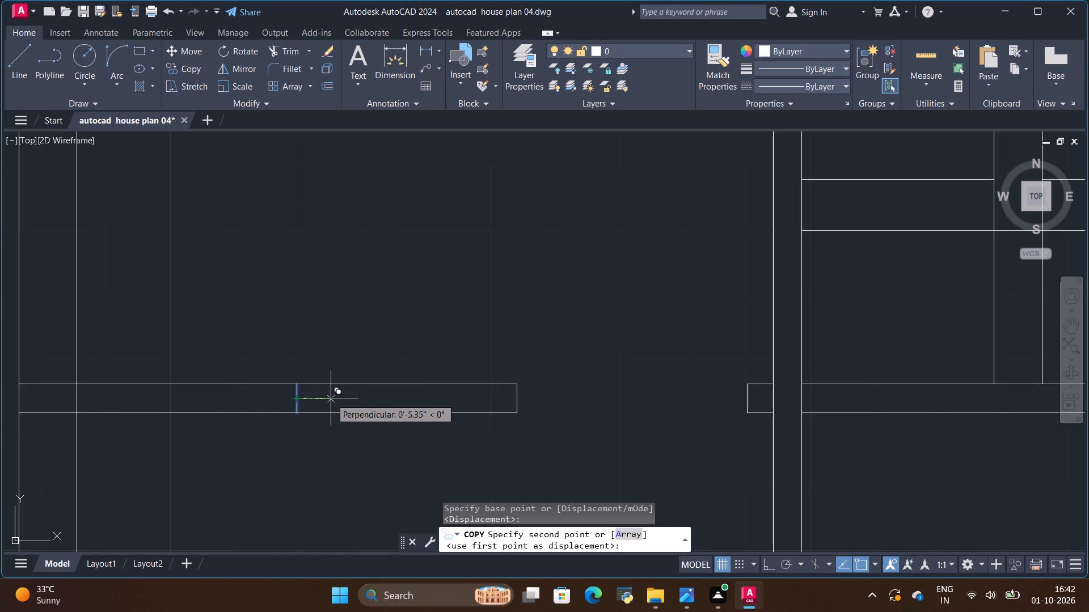
{"action": "key", "text": "BackSpace"}
{"action": "key", "text": "BackSpace"}
{"action": "type", "text": "2'"}
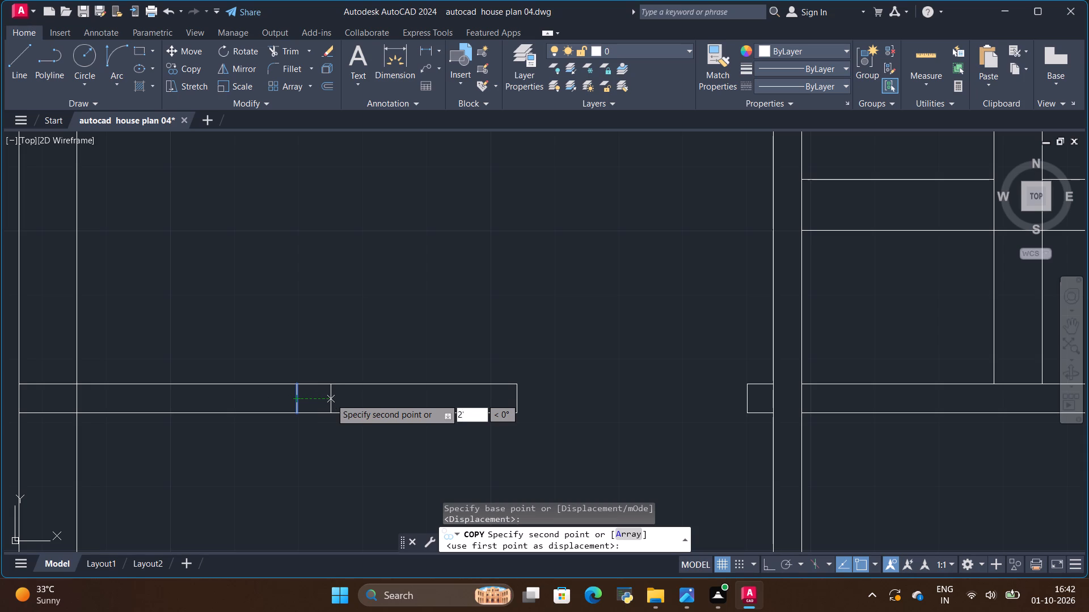
{"action": "key", "text": "Return"}
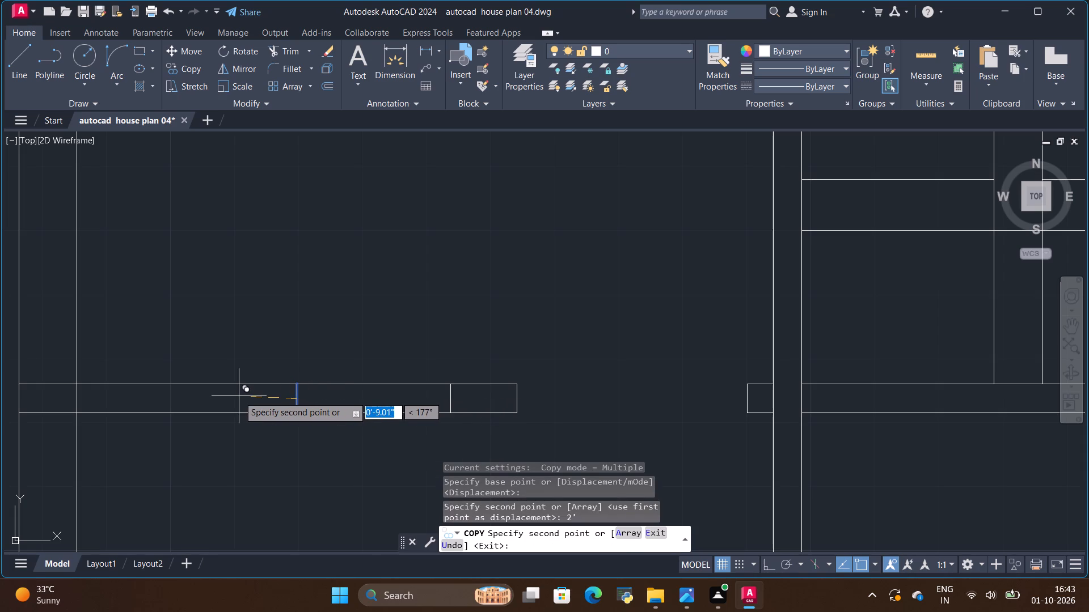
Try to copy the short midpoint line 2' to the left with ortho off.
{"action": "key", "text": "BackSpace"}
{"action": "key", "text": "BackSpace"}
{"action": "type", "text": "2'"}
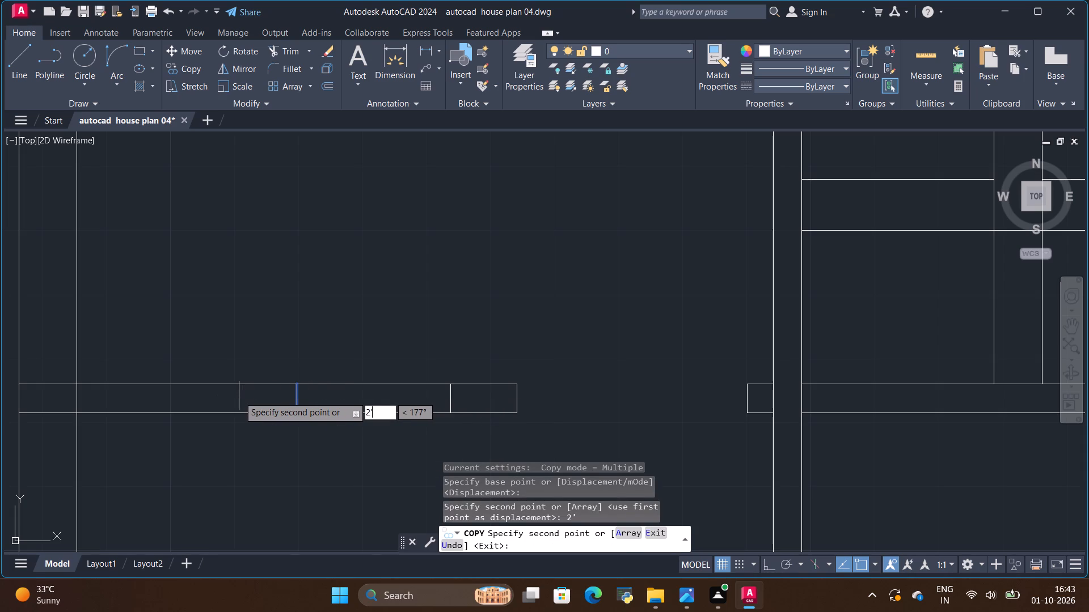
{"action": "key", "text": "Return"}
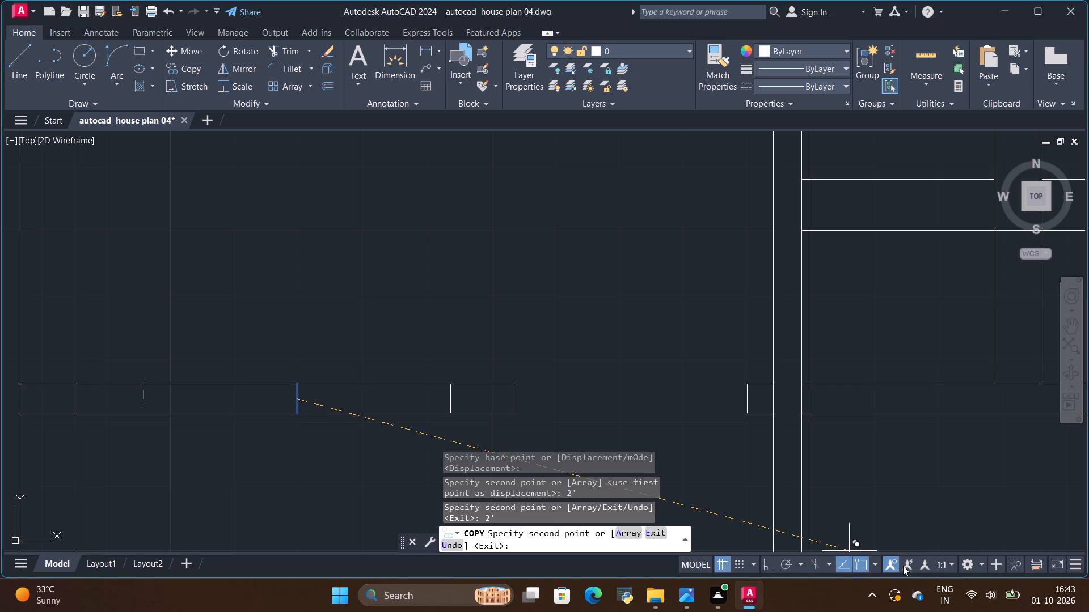
Turn ortho on and copy the short midpoint line 2' horizontally to the left along the wall.
{"action": "left_click", "coordinate": [766, 568]}
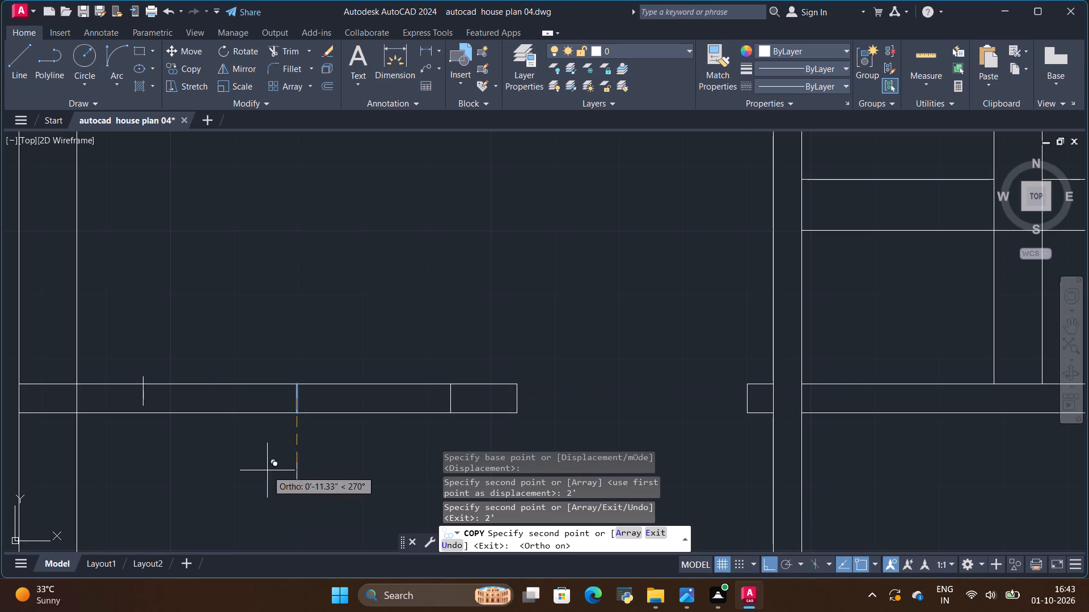
{"action": "key", "text": "BackSpace"}
{"action": "key", "text": "BackSpace"}
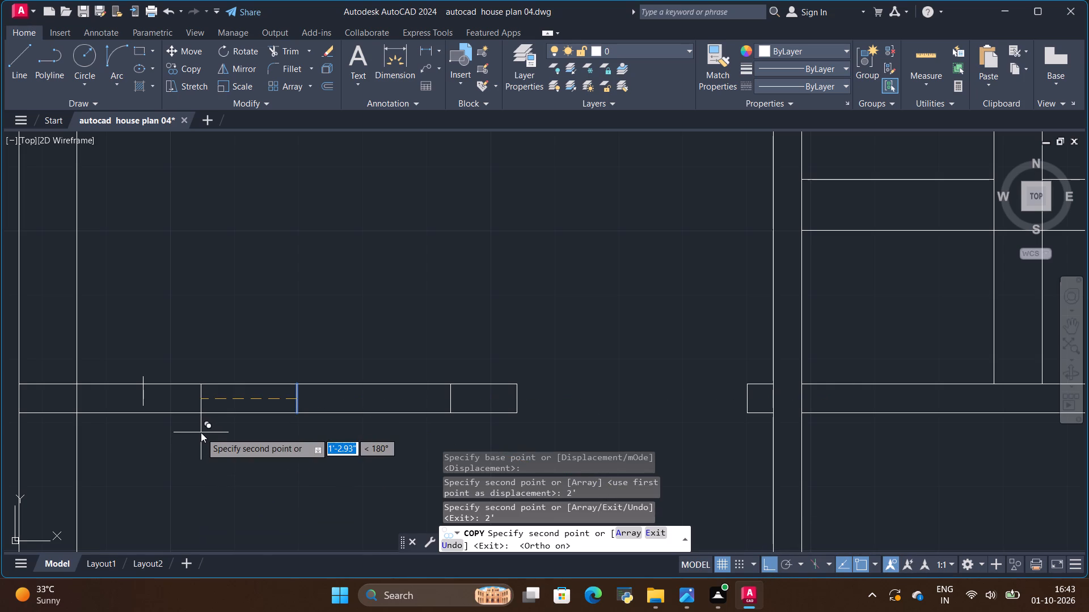
{"action": "type", "text": "2'"}
{"action": "key", "text": "Return"}
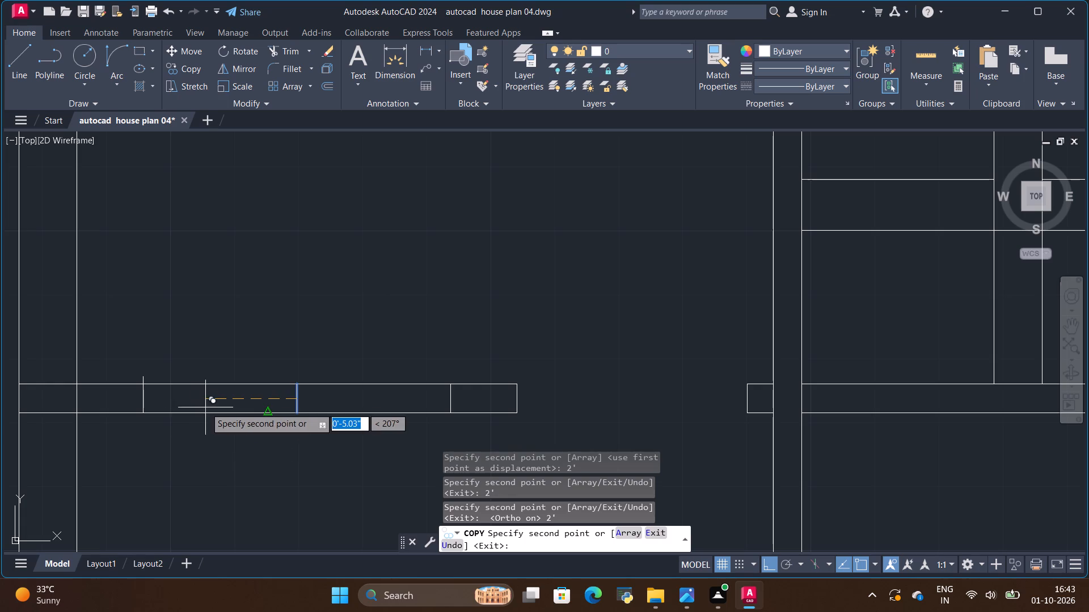
{"action": "key", "text": "Escape"}
Trim away the stray misaligned copy beside the left window end line, both above and inside the wall.
{"action": "scroll", "coordinate": [145, 396], "scroll_direction": "up", "scroll_amount": 2}
{"action": "scroll", "coordinate": [273, 381], "scroll_direction": "down", "scroll_amount": 1}
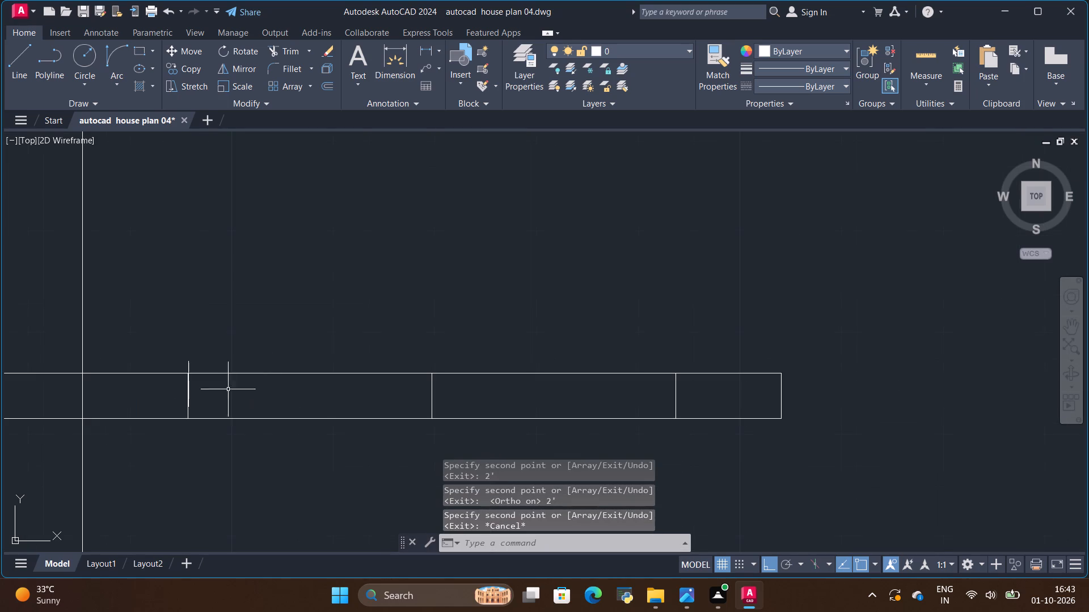
{"action": "scroll", "coordinate": [165, 389], "scroll_direction": "up", "scroll_amount": 2}
{"action": "key", "text": "Escape"}
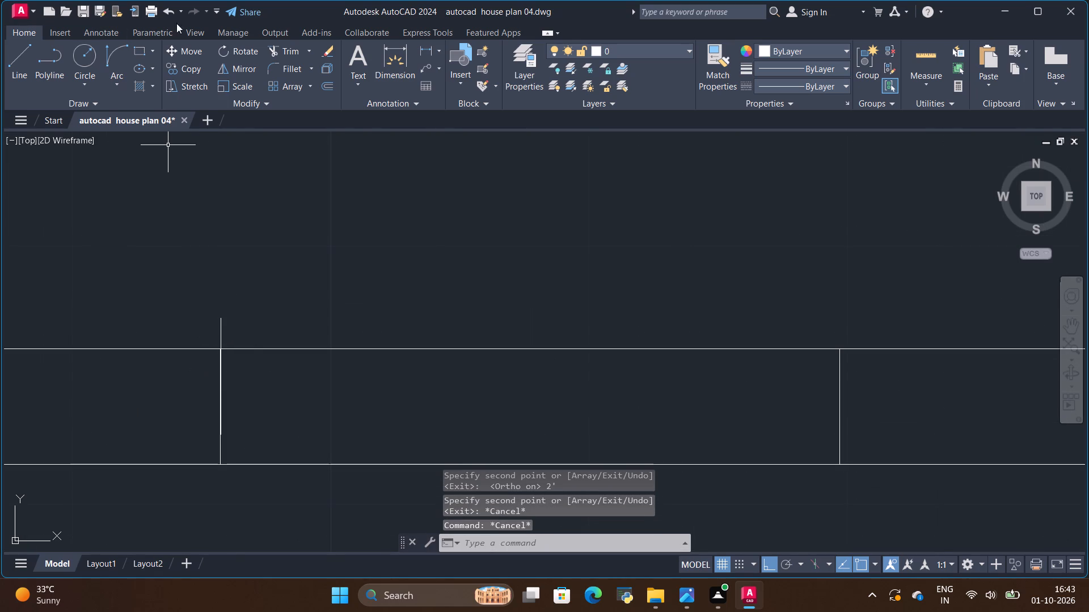
{"action": "left_click", "coordinate": [276, 46]}
{"action": "left_click_drag", "start_coordinate": [252, 328], "coordinate": [147, 328]}
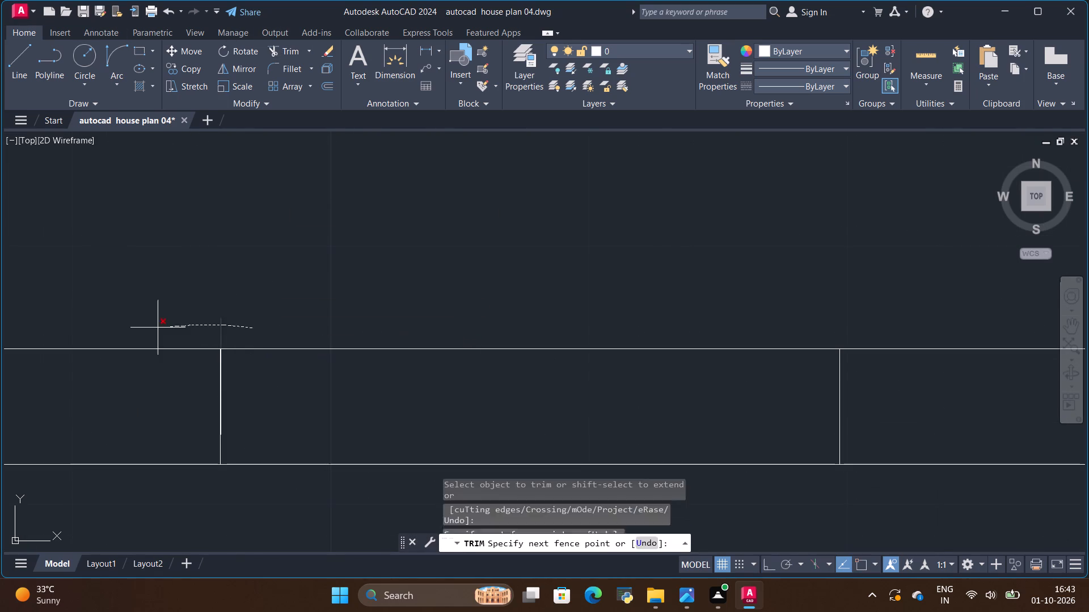
{"action": "left_click_drag", "start_coordinate": [147, 328], "coordinate": [143, 328]}
{"action": "scroll", "coordinate": [211, 413], "scroll_direction": "up", "scroll_amount": 6}
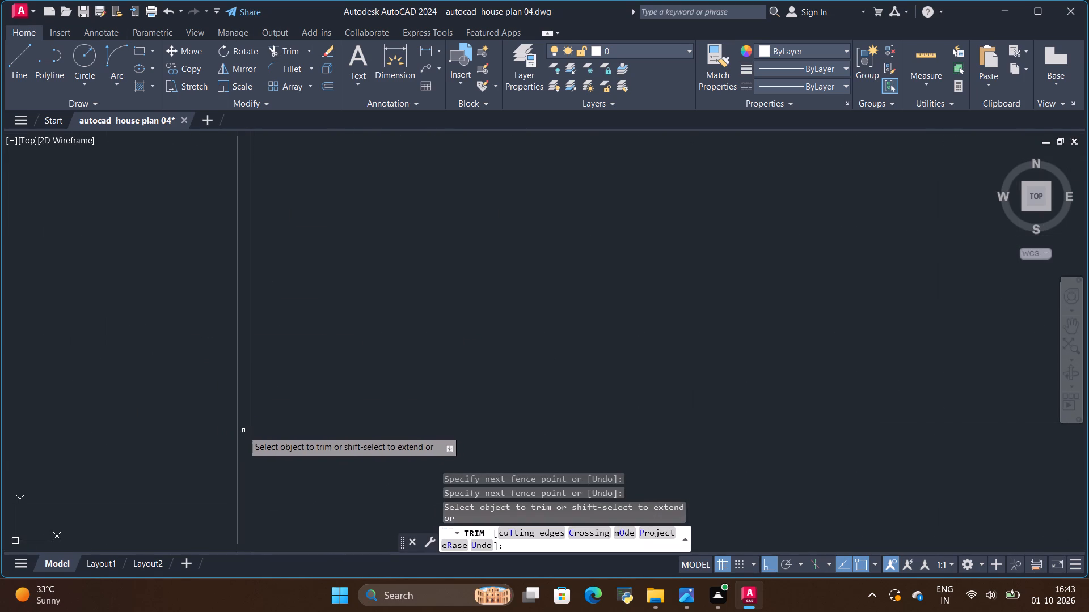
{"action": "left_click_drag", "start_coordinate": [247, 424], "coordinate": [258, 425]}
{"action": "scroll", "coordinate": [254, 407], "scroll_direction": "down", "scroll_amount": 3}
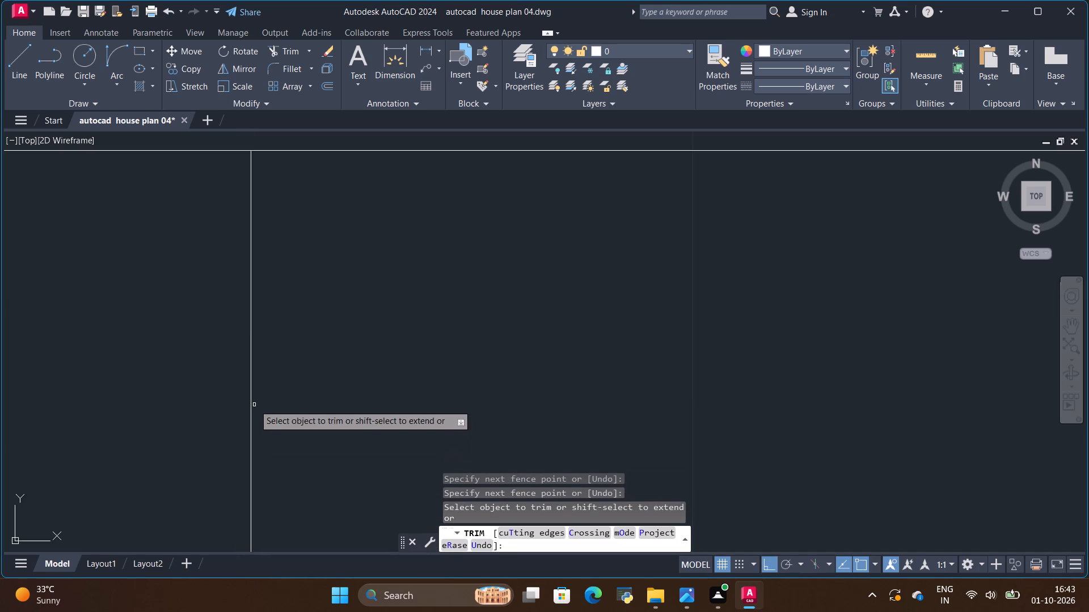
{"action": "scroll", "coordinate": [254, 397], "scroll_direction": "down", "scroll_amount": 7}
{"action": "key", "text": "Escape"}
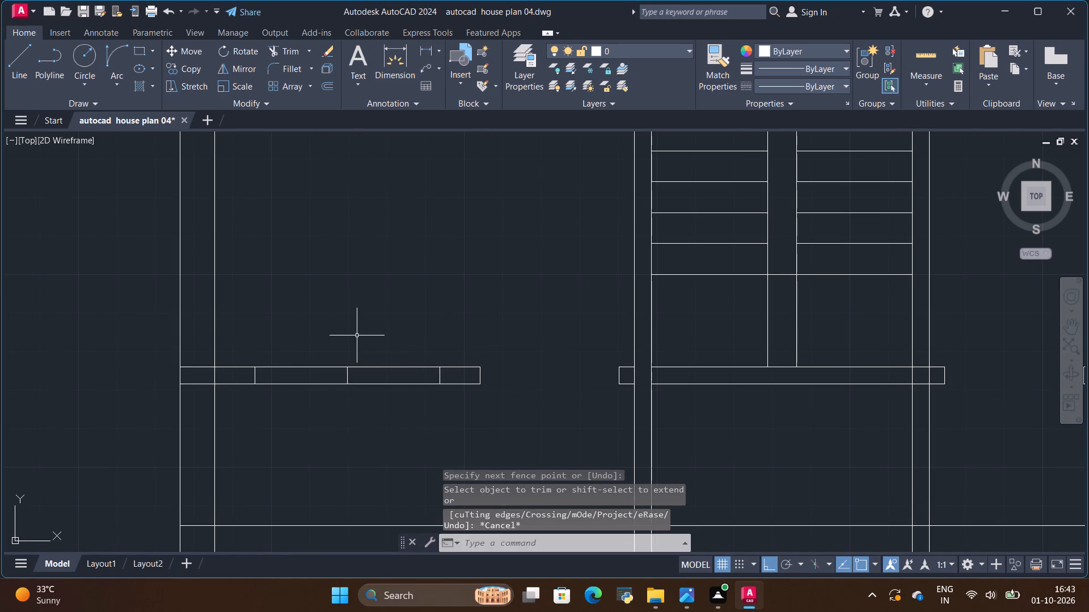
Draw the window's centre line horizontally from the midpoint of the left end line to the right end line.
{"action": "scroll", "coordinate": [357, 336], "scroll_direction": "up", "scroll_amount": 1}
{"action": "left_click", "coordinate": [27, 57]}
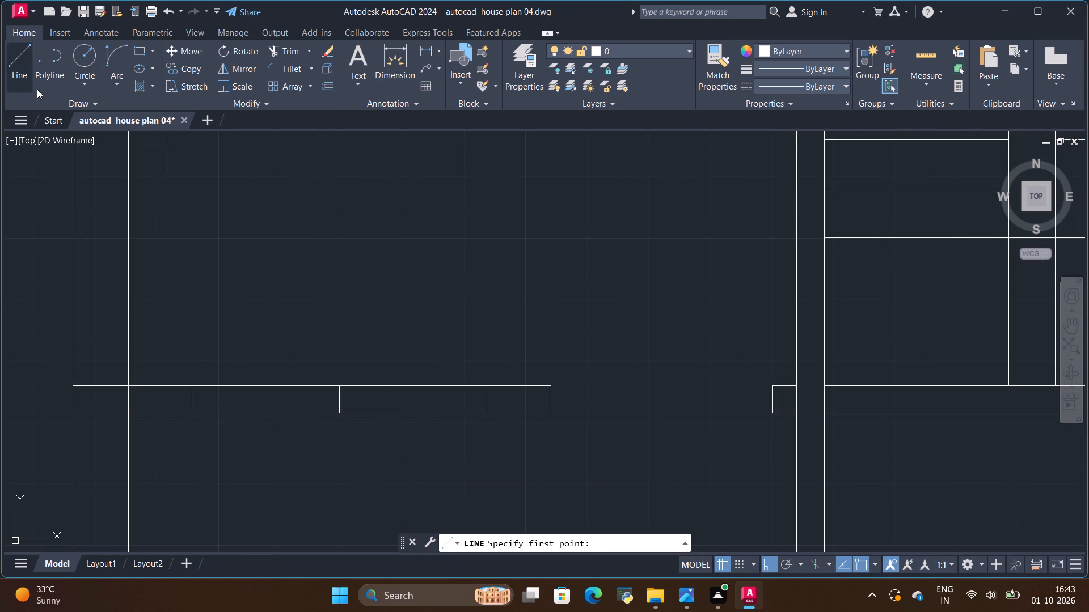
{"action": "scroll", "coordinate": [154, 266], "scroll_direction": "up", "scroll_amount": 2}
{"action": "scroll", "coordinate": [172, 258], "scroll_direction": "down", "scroll_amount": 2}
{"action": "scroll", "coordinate": [185, 420], "scroll_direction": "up", "scroll_amount": 2}
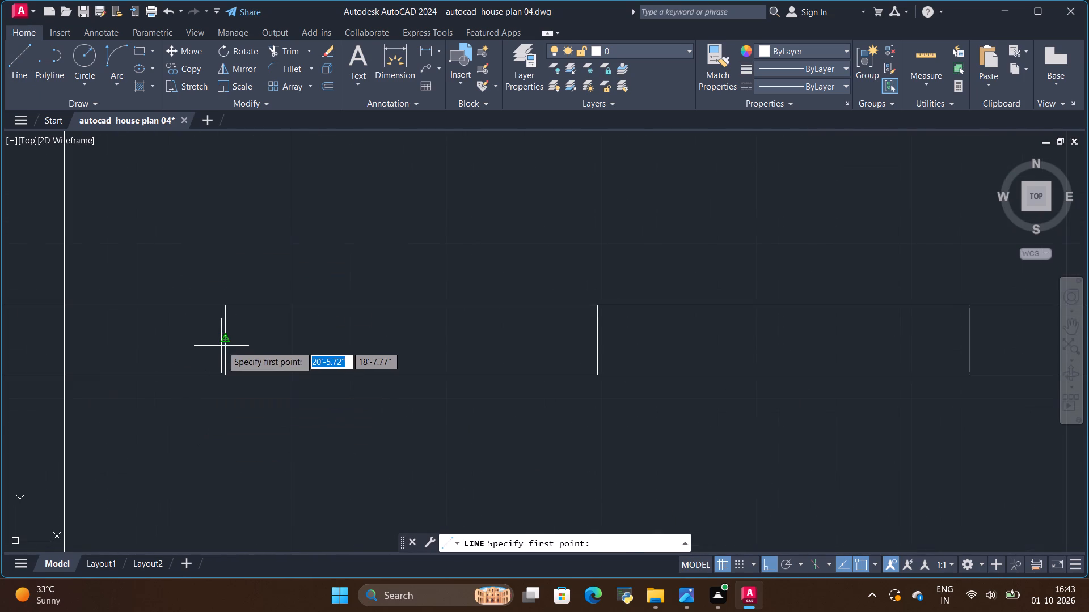
{"action": "left_click", "coordinate": [226, 344]}
{"action": "scroll", "coordinate": [240, 347], "scroll_direction": "down", "scroll_amount": 2}
{"action": "scroll", "coordinate": [473, 341], "scroll_direction": "up", "scroll_amount": 1}
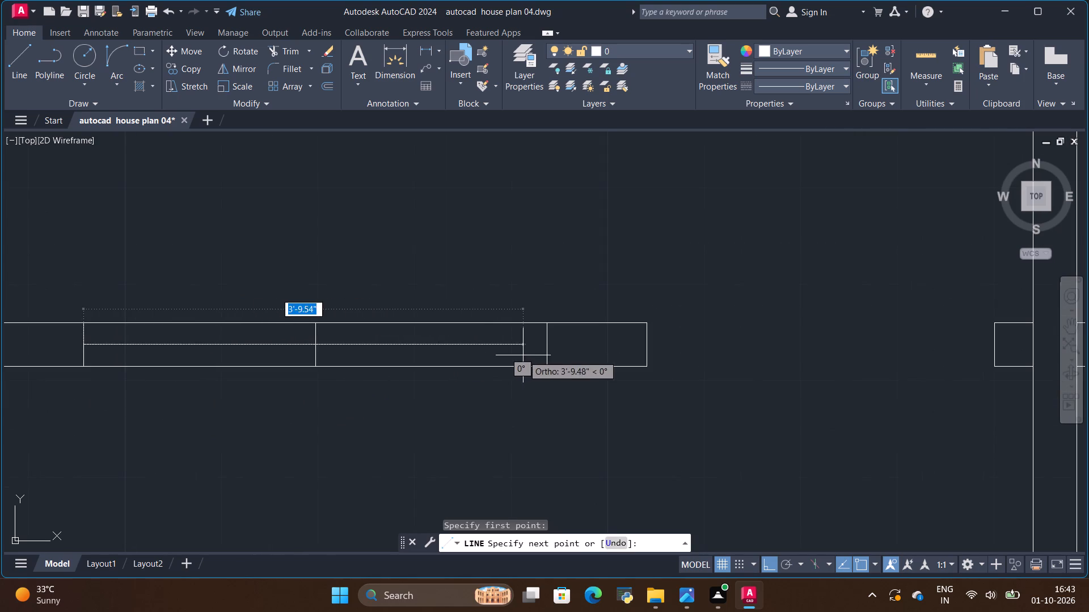
{"action": "left_click", "coordinate": [548, 351]}
{"action": "key", "text": "Escape"}
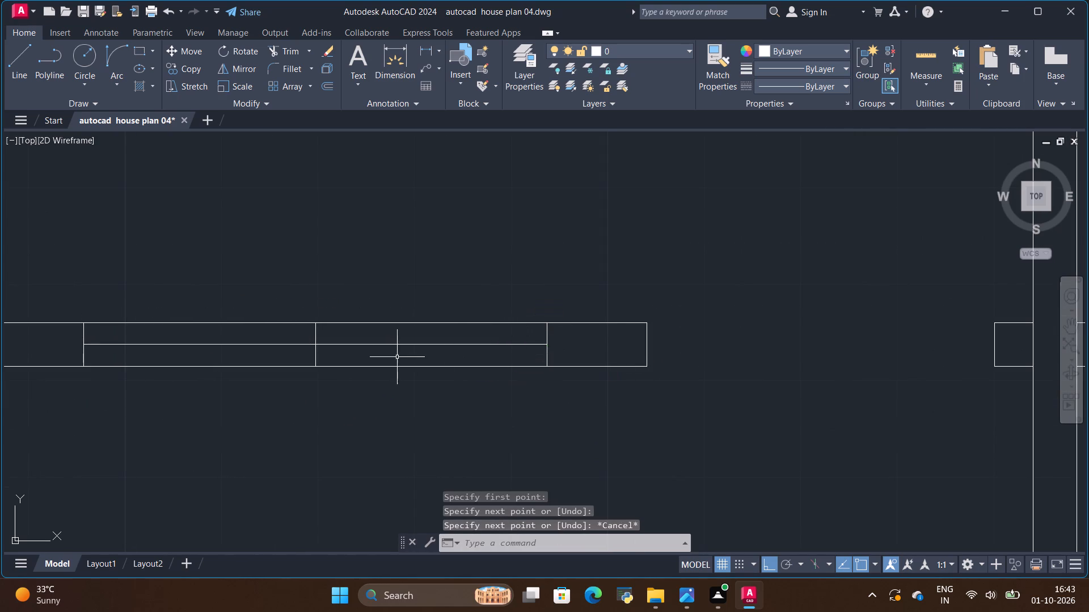
Trim away both halves of the short cross line at the middle of the new balcony wall window.
{"action": "scroll", "coordinate": [342, 350], "scroll_direction": "up", "scroll_amount": 2}
{"action": "scroll", "coordinate": [410, 352], "scroll_direction": "down", "scroll_amount": 2}
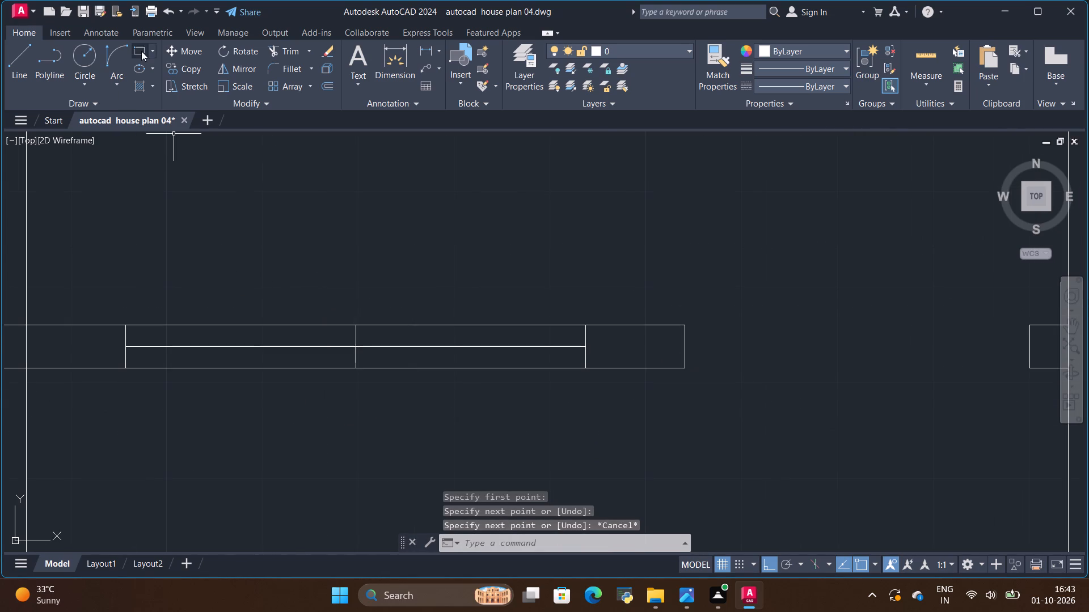
{"action": "left_click", "coordinate": [282, 51]}
{"action": "scroll", "coordinate": [353, 347], "scroll_direction": "up", "scroll_amount": 2}
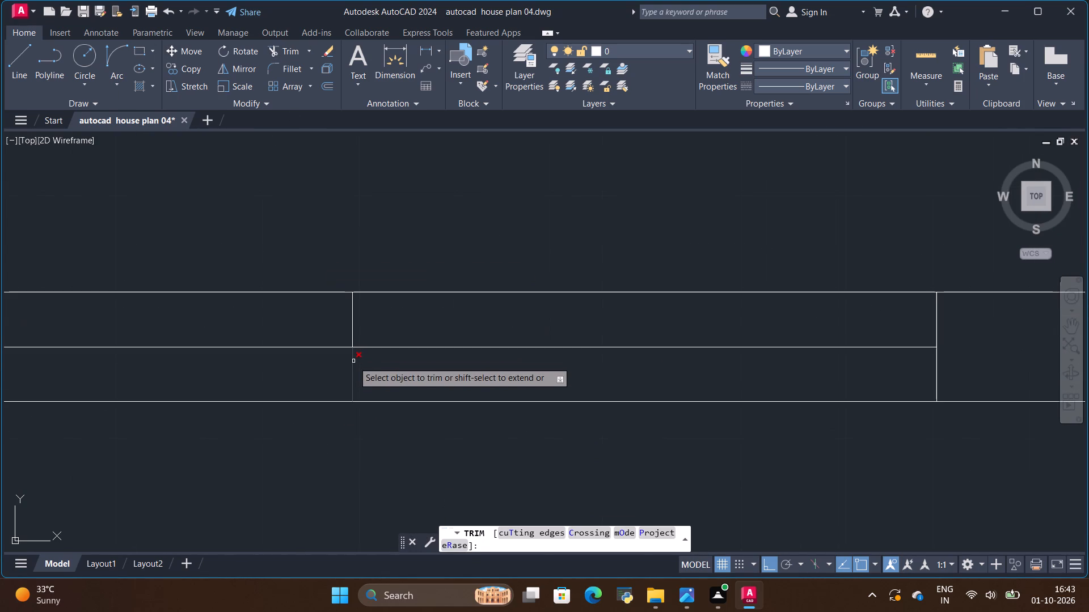
{"action": "left_click_drag", "start_coordinate": [358, 363], "coordinate": [336, 365]}
{"action": "left_click_drag", "start_coordinate": [364, 319], "coordinate": [331, 318]}
{"action": "scroll", "coordinate": [325, 318], "scroll_direction": "down", "scroll_amount": 4}
{"action": "scroll", "coordinate": [444, 377], "scroll_direction": "down", "scroll_amount": 2}
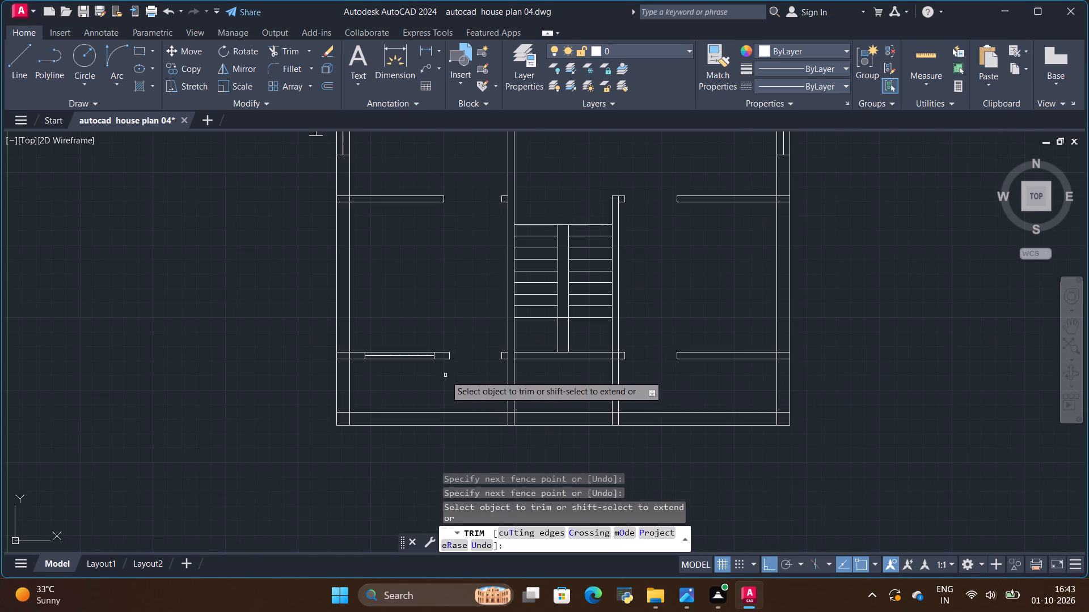
Draw a line along the lower face of the right balcony wall, from its door-opening end to the outer wall's inner face.
{"action": "key", "text": "Escape"}
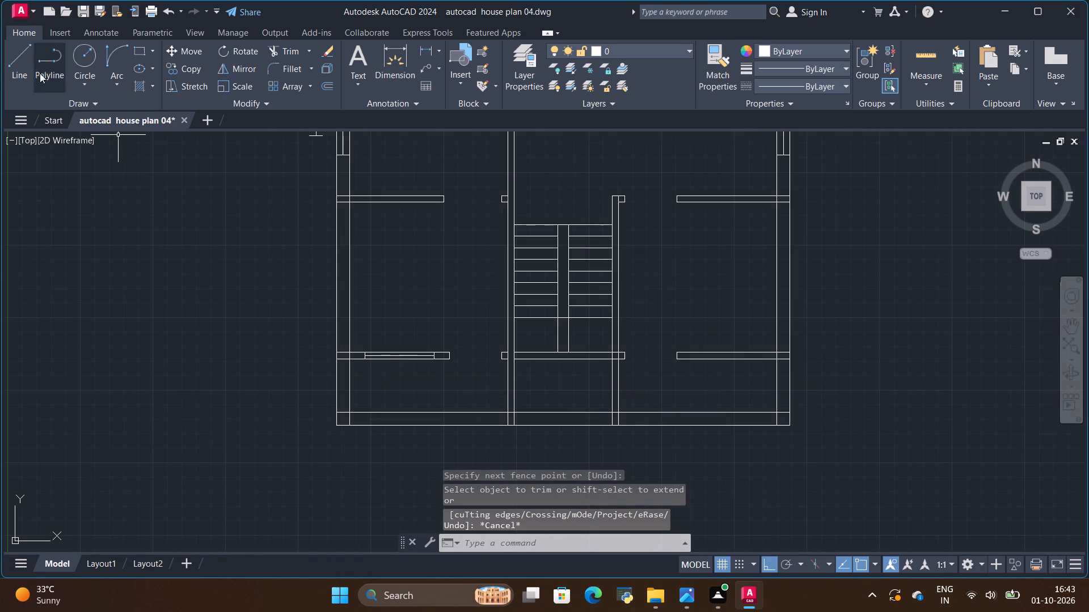
{"action": "left_click", "coordinate": [10, 55]}
{"action": "scroll", "coordinate": [771, 373], "scroll_direction": "up", "scroll_amount": 2}
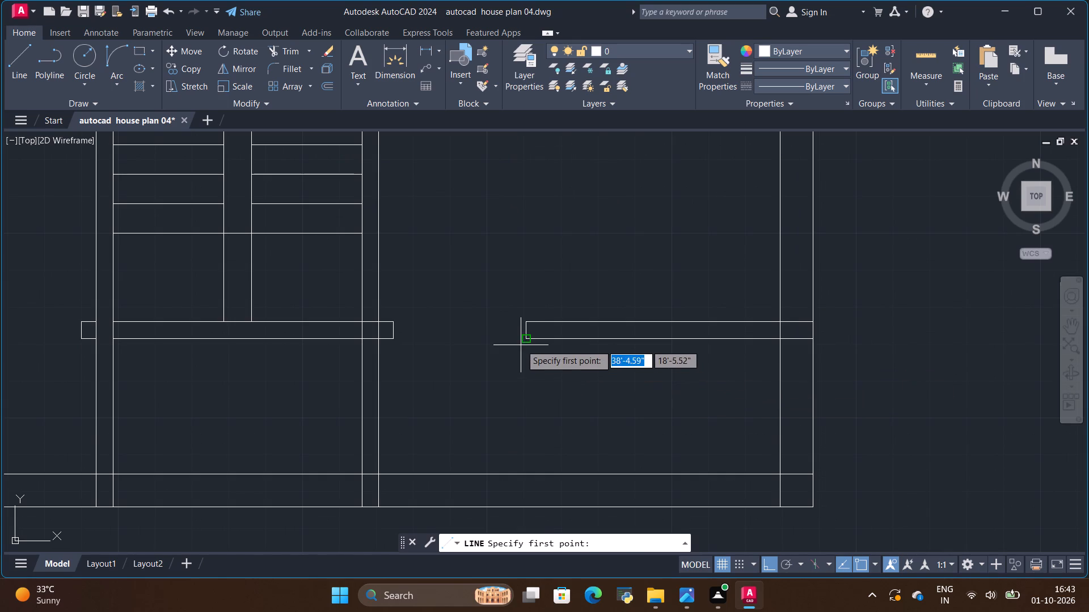
{"action": "left_click", "coordinate": [524, 342]}
{"action": "left_click", "coordinate": [780, 342]}
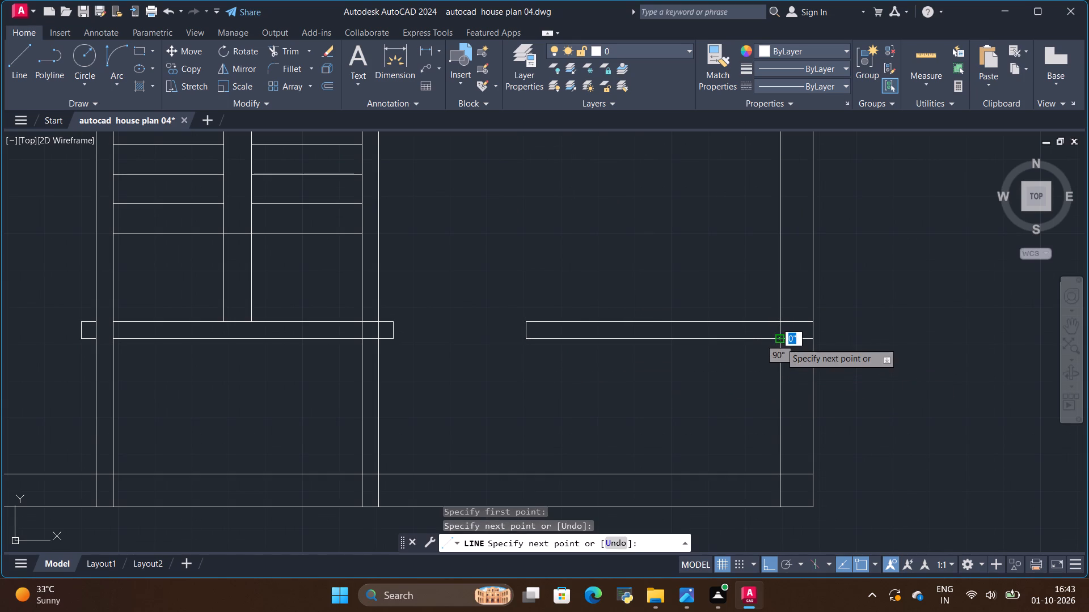
{"action": "key", "text": "Escape"}
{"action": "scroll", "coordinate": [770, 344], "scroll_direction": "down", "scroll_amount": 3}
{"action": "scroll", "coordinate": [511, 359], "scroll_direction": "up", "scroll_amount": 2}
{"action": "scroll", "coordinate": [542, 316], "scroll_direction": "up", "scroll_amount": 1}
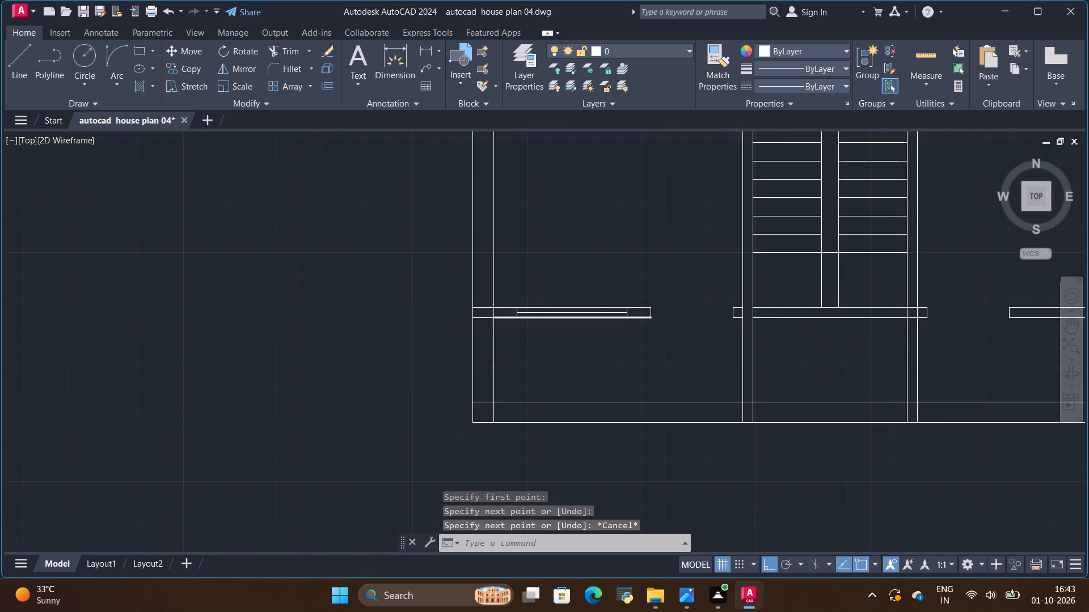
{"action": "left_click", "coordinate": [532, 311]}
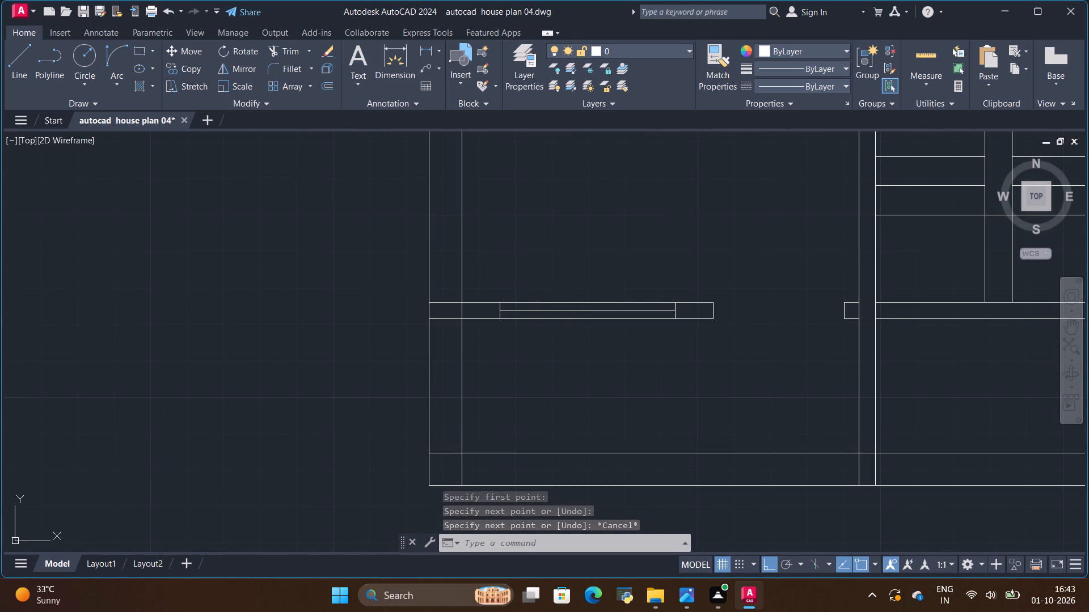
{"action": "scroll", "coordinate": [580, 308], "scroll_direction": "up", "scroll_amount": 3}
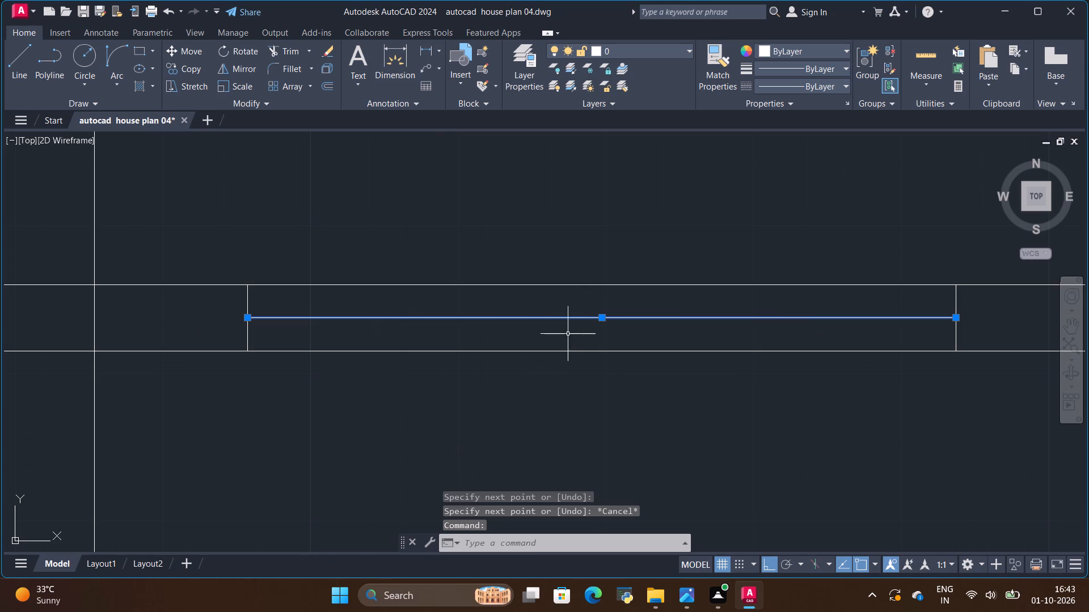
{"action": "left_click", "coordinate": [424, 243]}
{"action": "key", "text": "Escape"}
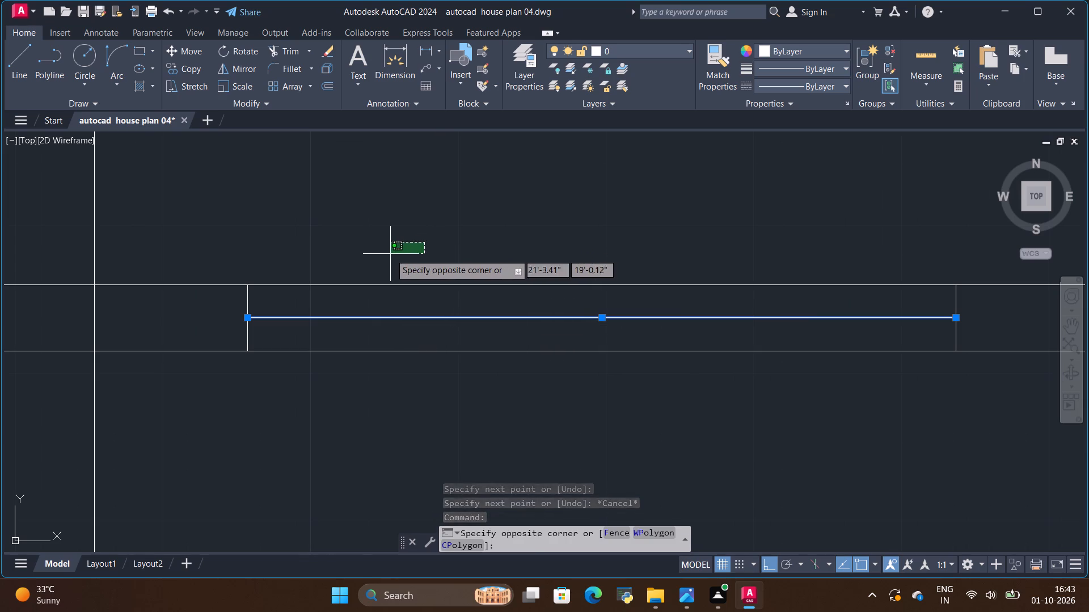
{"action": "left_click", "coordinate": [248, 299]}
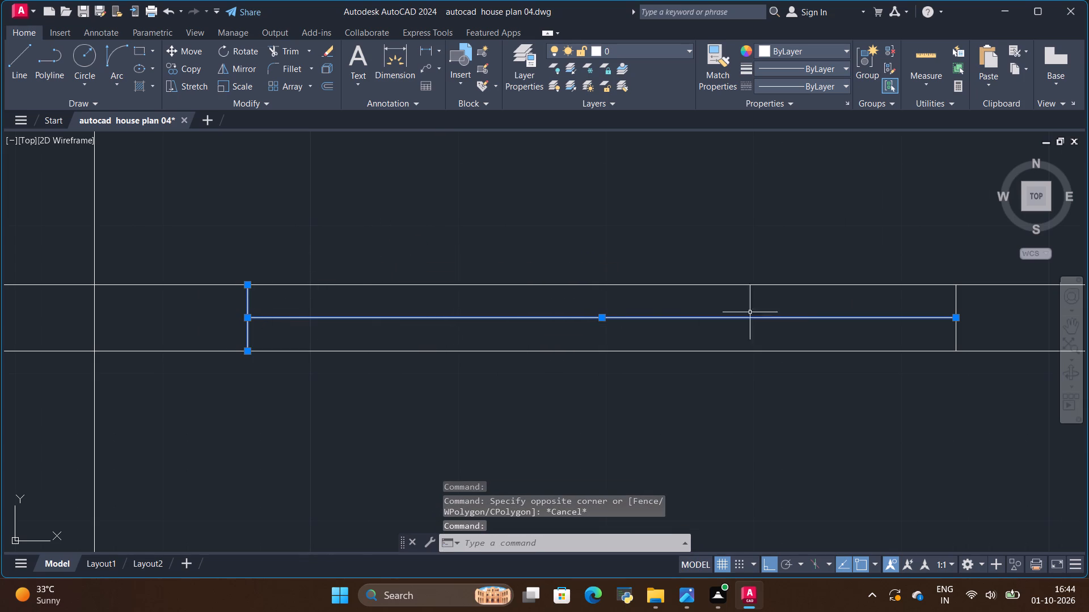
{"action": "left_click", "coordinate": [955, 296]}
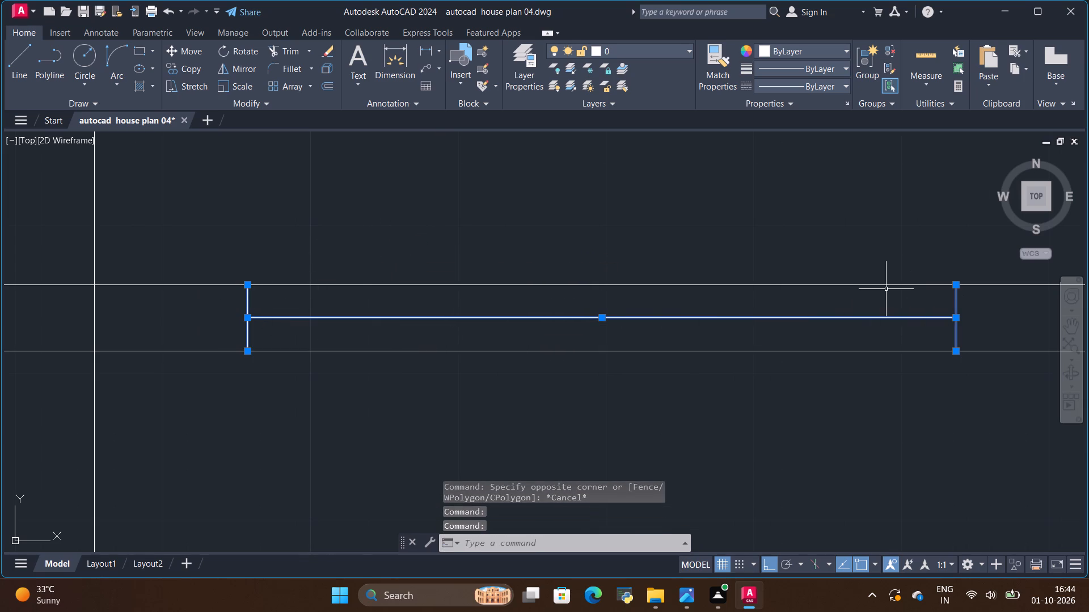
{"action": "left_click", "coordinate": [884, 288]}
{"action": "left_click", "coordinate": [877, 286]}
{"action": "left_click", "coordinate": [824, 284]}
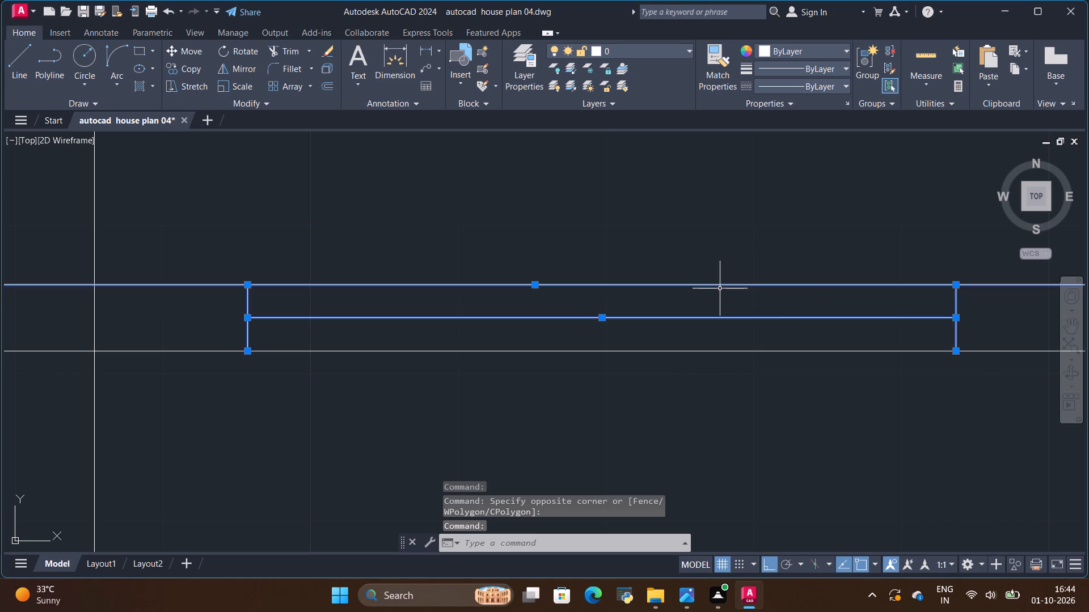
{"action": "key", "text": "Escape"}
Group the left balcony window's centre line and its two end lines.
{"action": "left_click", "coordinate": [230, 275]}
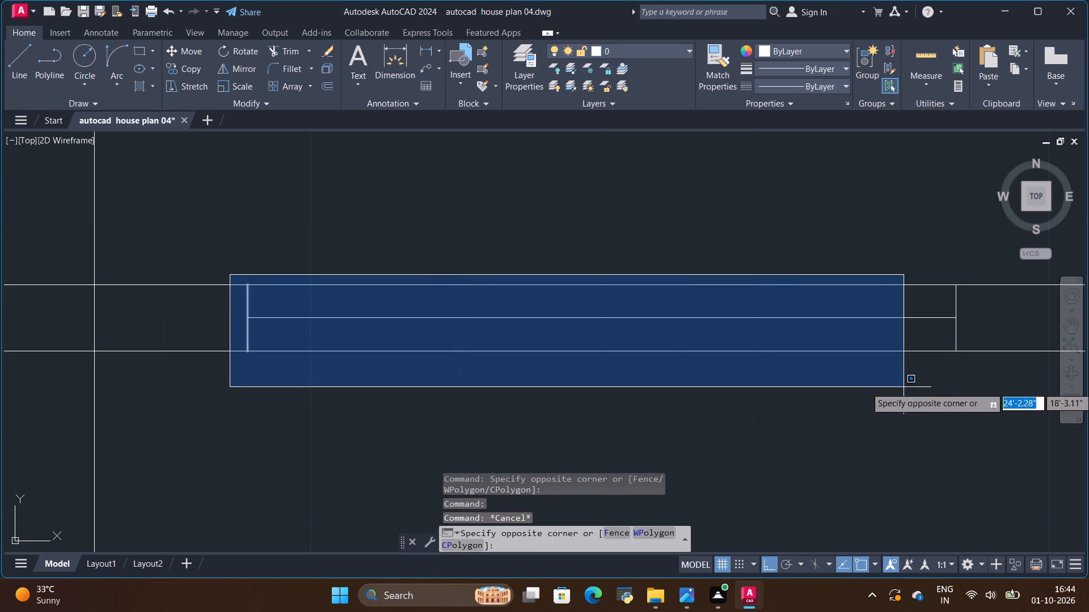
{"action": "left_click", "coordinate": [986, 384]}
{"action": "right_click", "coordinate": [940, 321]}
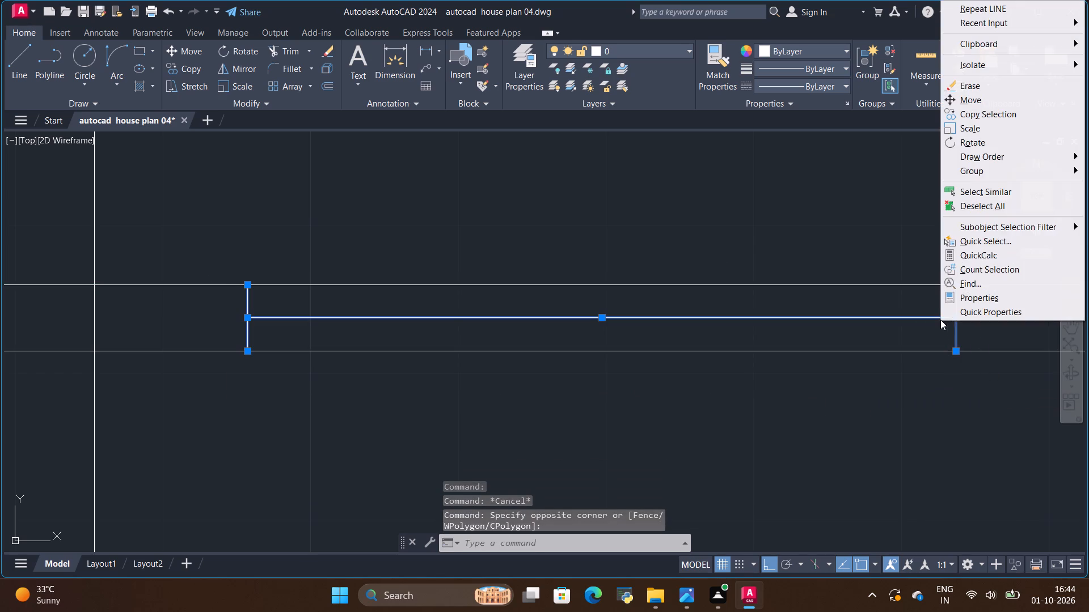
{"action": "left_click", "coordinate": [974, 171]}
{"action": "left_click", "coordinate": [868, 172]}
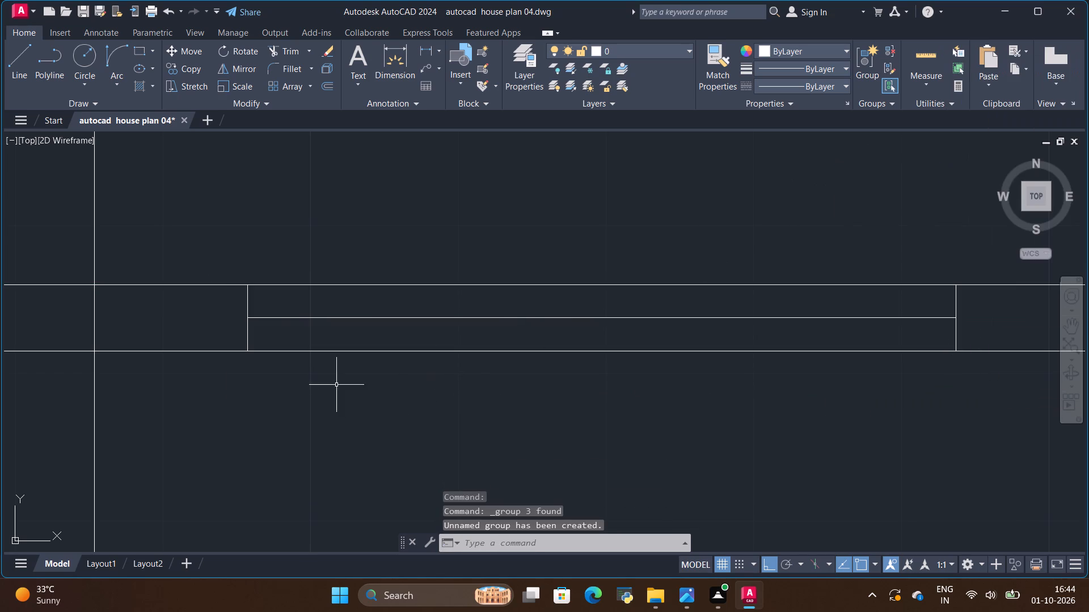
Copy the grouped window from its lower middle to the midpoint of the right balcony wall's lower line.
{"action": "left_click", "coordinate": [608, 316]}
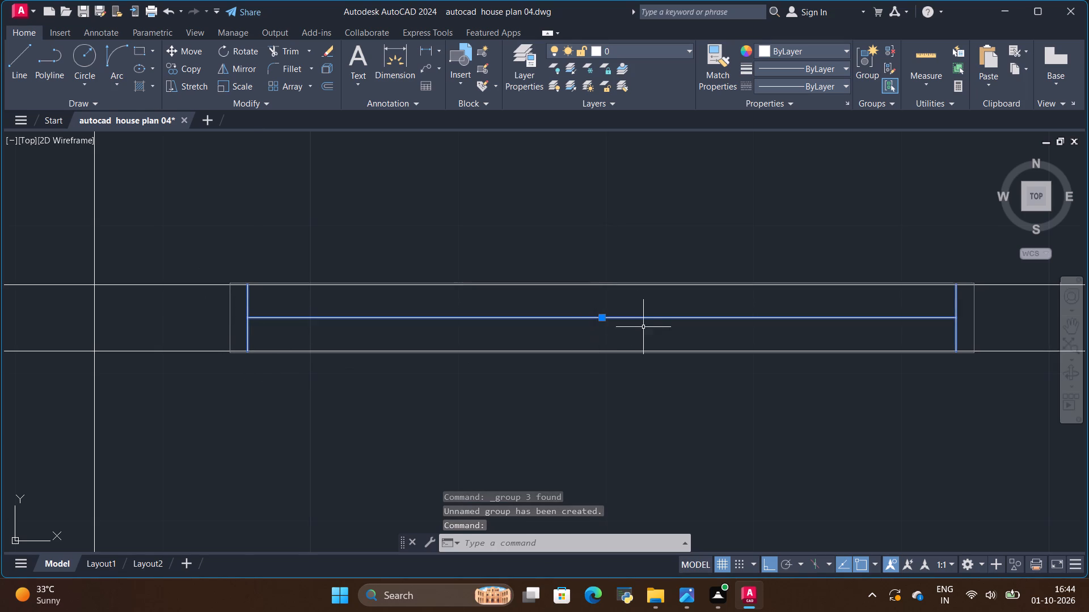
{"action": "left_click", "coordinate": [185, 66]}
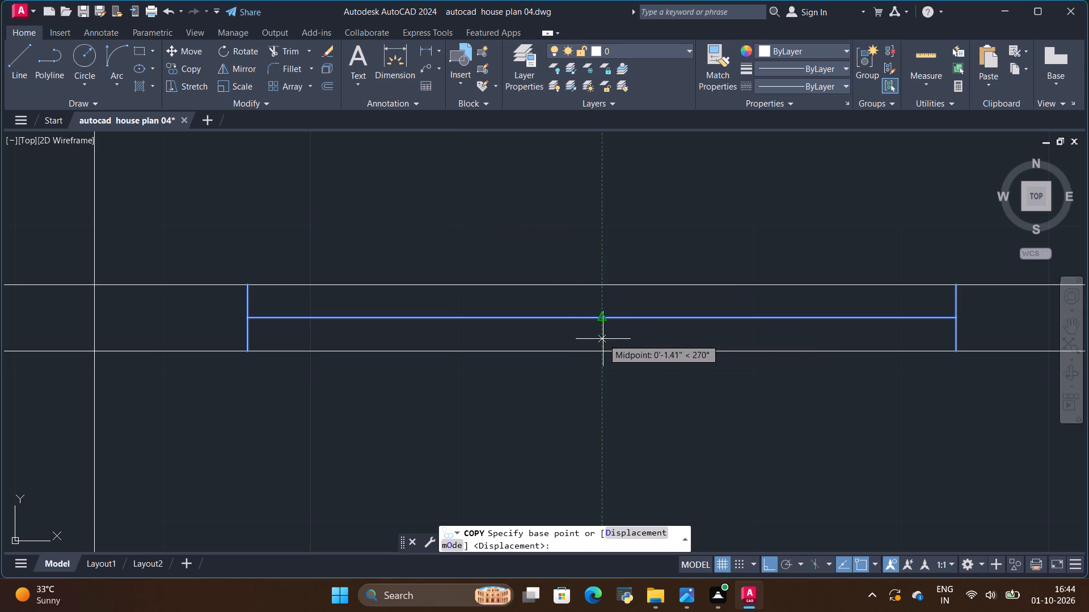
{"action": "left_click", "coordinate": [605, 351]}
{"action": "scroll", "coordinate": [377, 372], "scroll_direction": "down", "scroll_amount": 4}
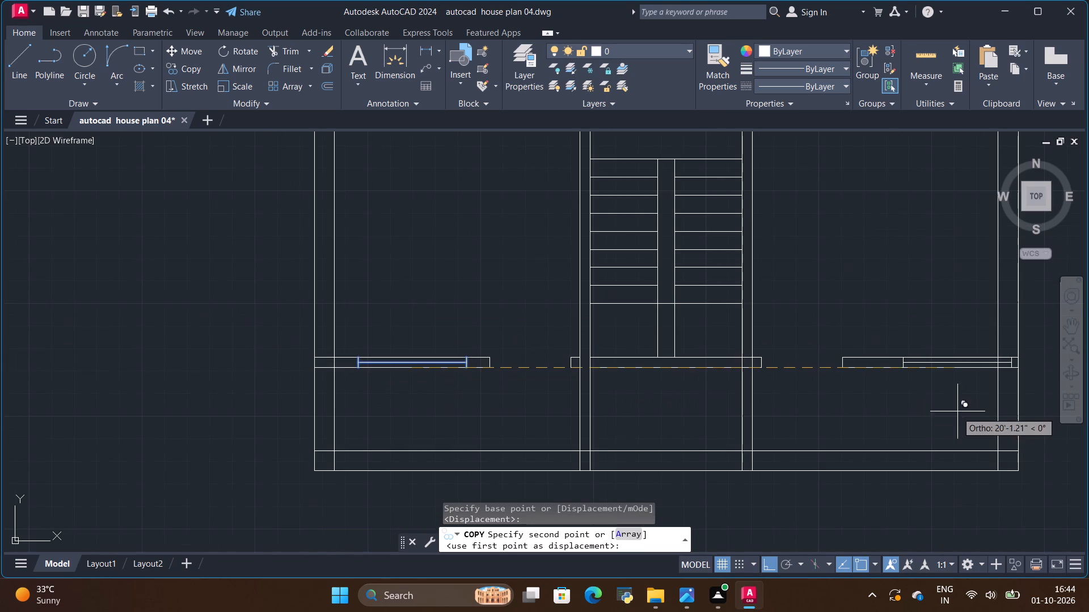
{"action": "scroll", "coordinate": [928, 397], "scroll_direction": "up", "scroll_amount": 2}
{"action": "scroll", "coordinate": [766, 372], "scroll_direction": "down", "scroll_amount": 2}
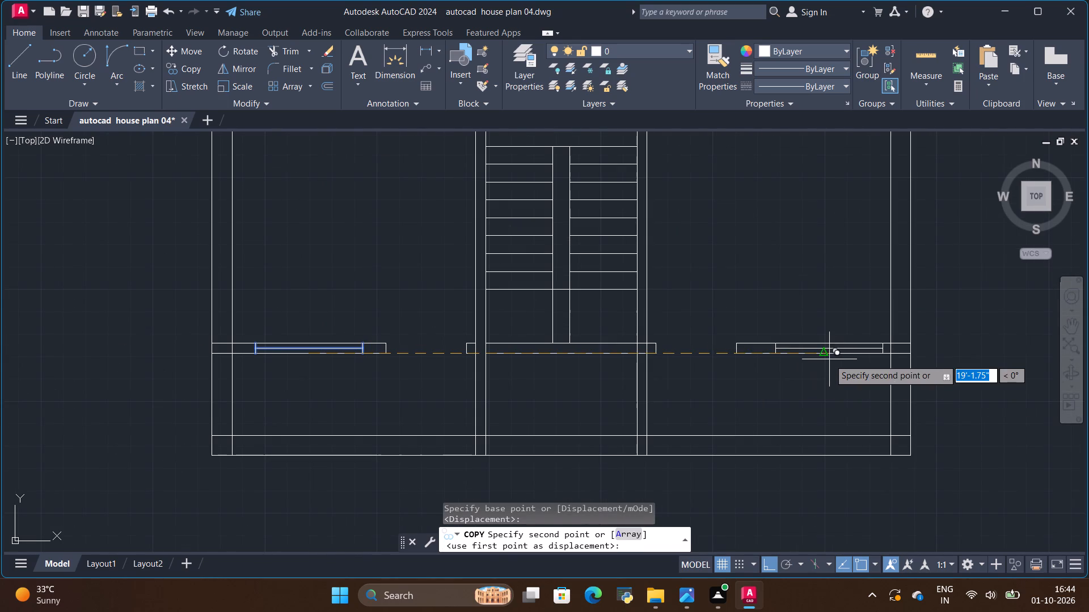
{"action": "left_click", "coordinate": [828, 359]}
{"action": "key", "text": "Escape"}
{"action": "scroll", "coordinate": [697, 405], "scroll_direction": "down", "scroll_amount": 2}
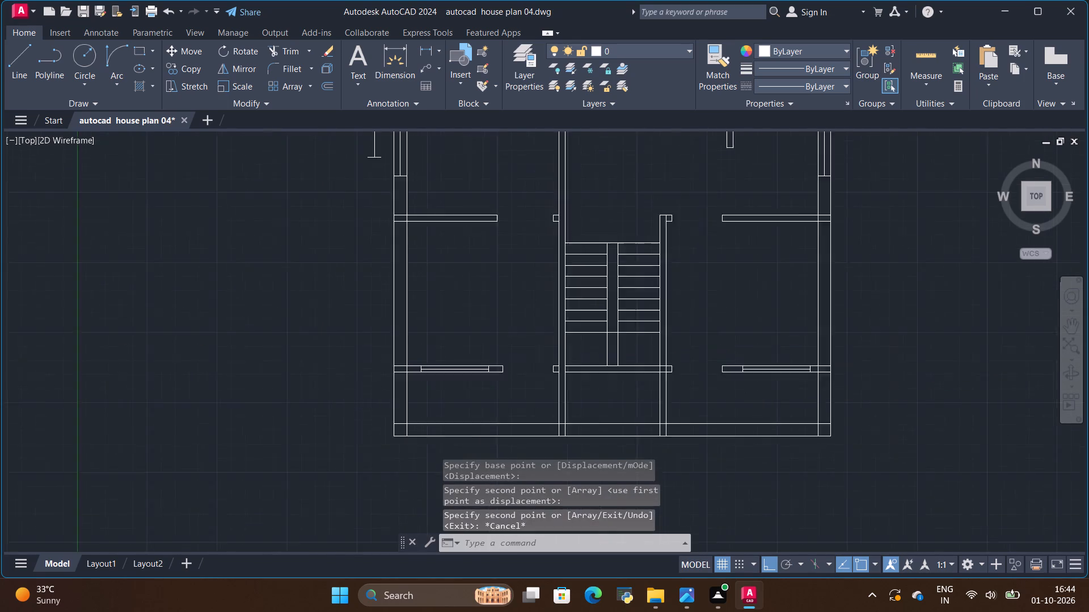
{"action": "scroll", "coordinate": [780, 399], "scroll_direction": "up", "scroll_amount": 2}
{"action": "scroll", "coordinate": [779, 397], "scroll_direction": "down", "scroll_amount": 1}
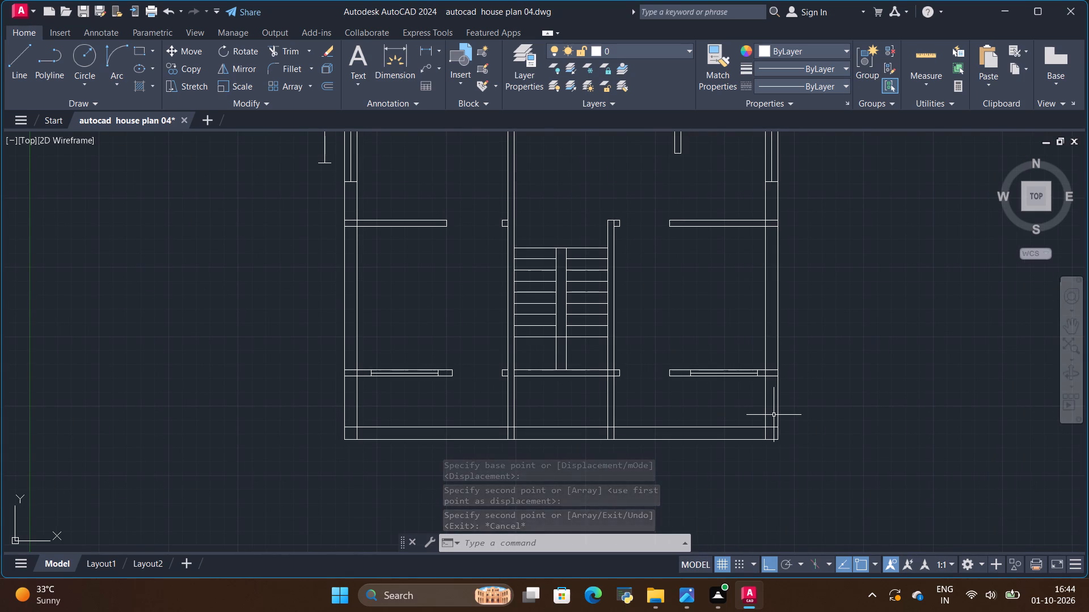
Compare the drawn plan with the reference image download (19).jpeg, examining the balcony and stair area.
{"action": "scroll", "coordinate": [774, 415], "scroll_direction": "down", "scroll_amount": 1}
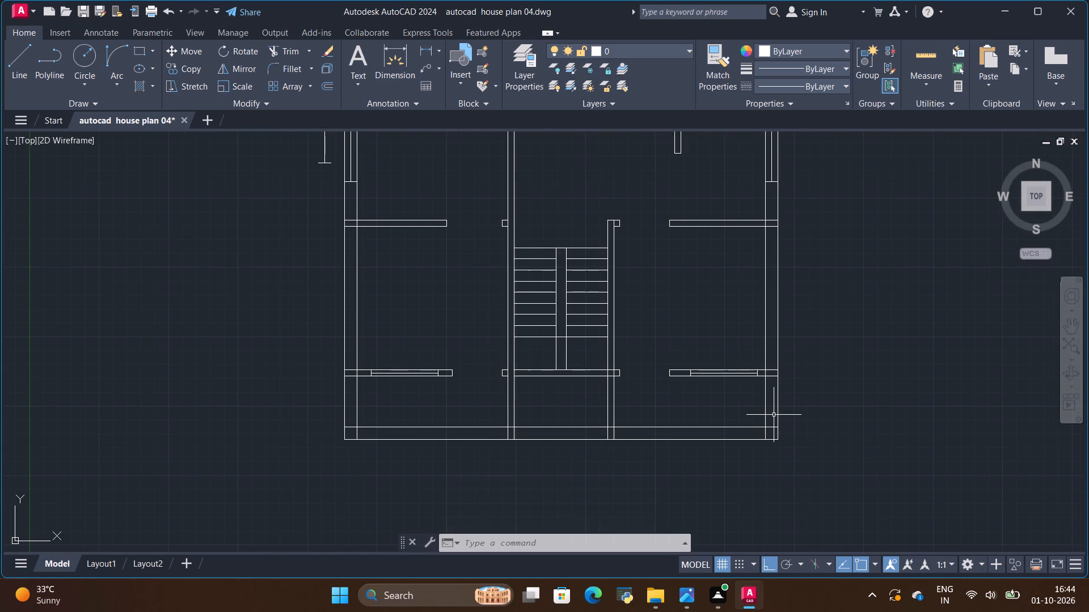
{"action": "scroll", "coordinate": [774, 415], "scroll_direction": "down", "scroll_amount": 2}
{"action": "key", "text": "alt+Tab"}
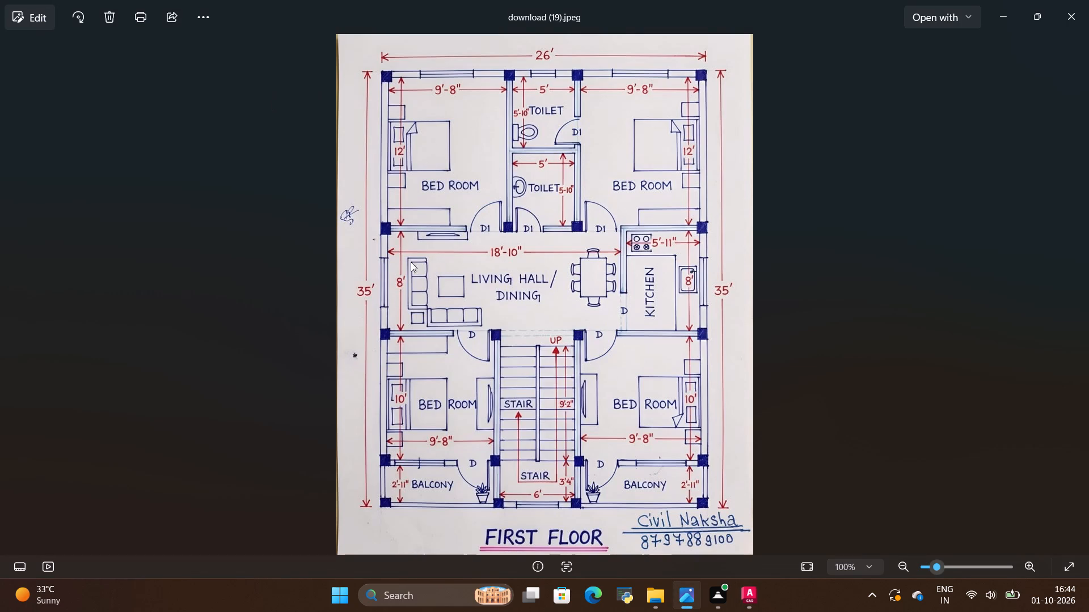
{"action": "key", "text": "alt+Tab"}
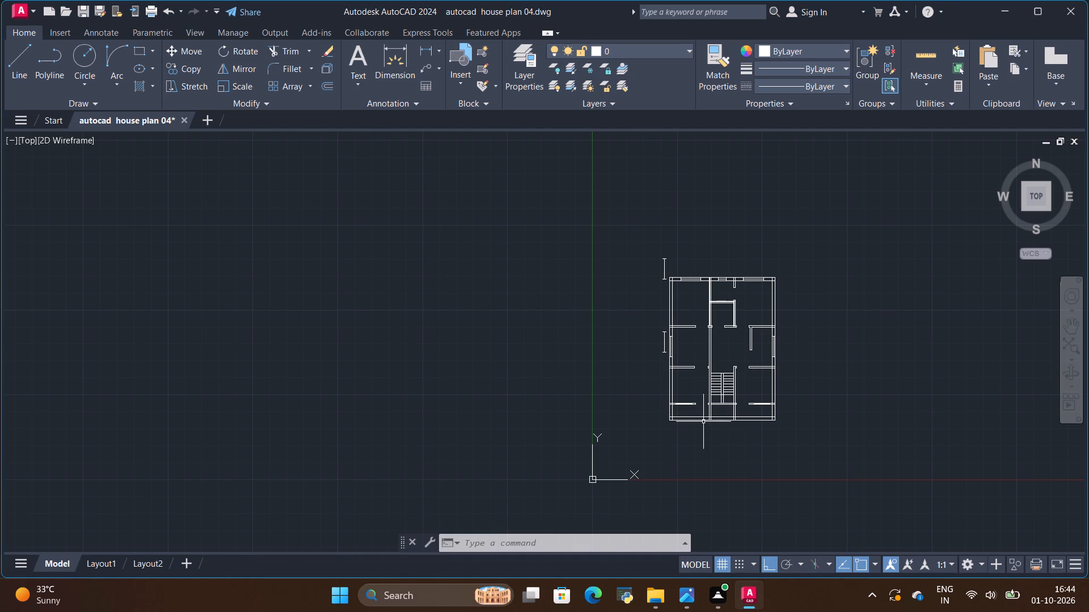
{"action": "scroll", "coordinate": [703, 422], "scroll_direction": "up", "scroll_amount": 1}
{"action": "key", "text": "alt+Tab"}
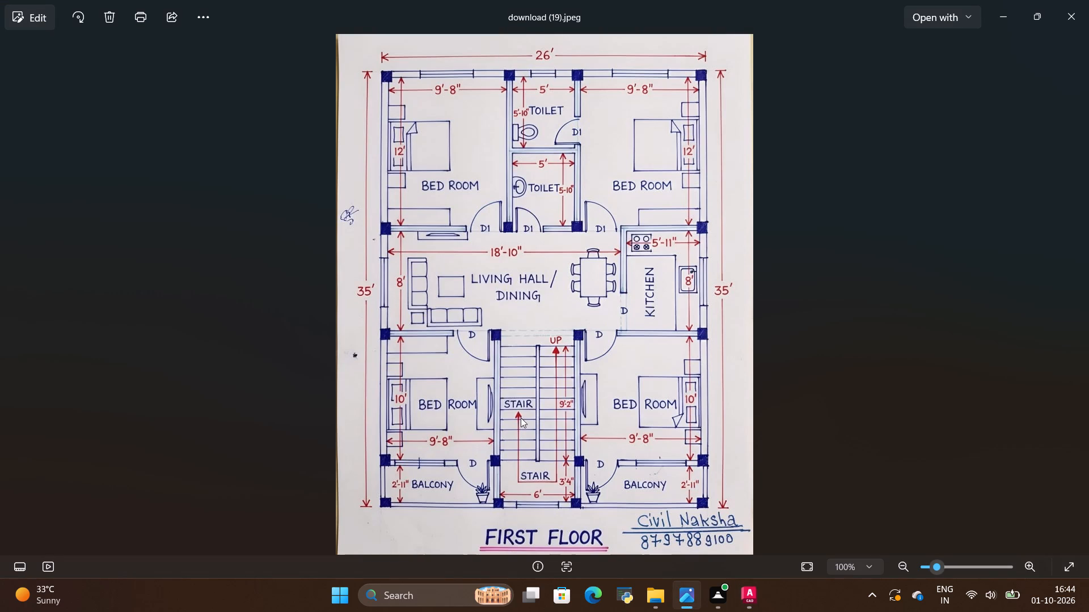
{"action": "scroll", "coordinate": [685, 410], "scroll_direction": "up", "scroll_amount": 3}
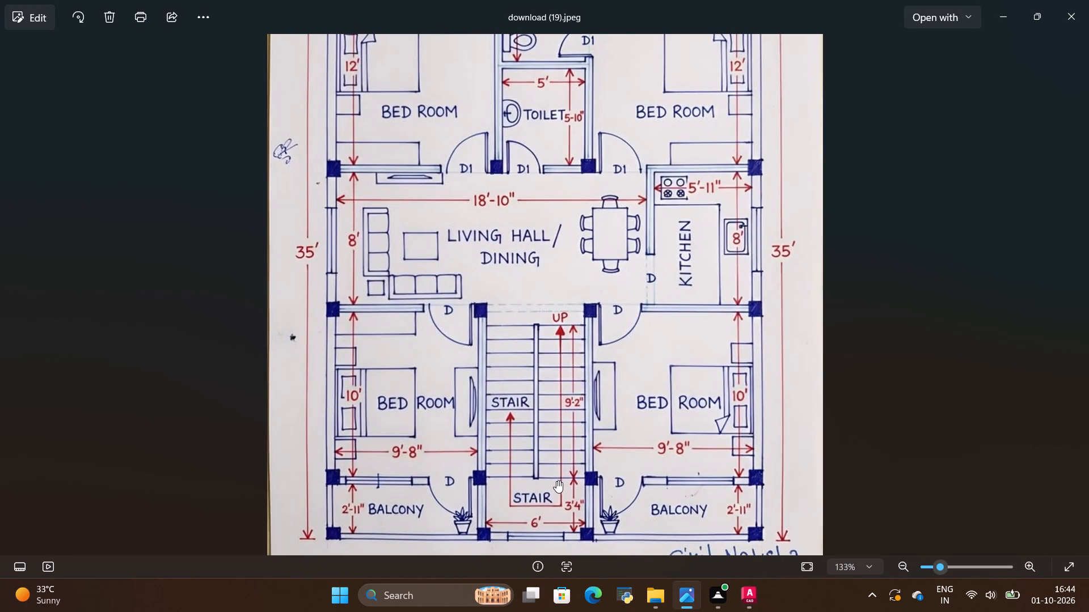
{"action": "key", "text": "alt+Tab"}
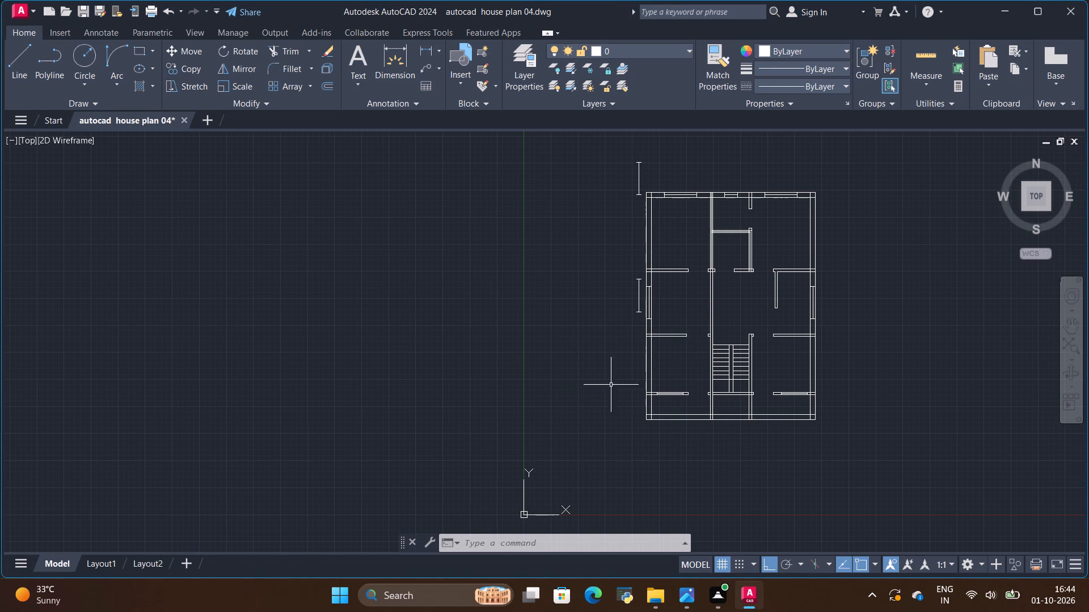
Examine the drawn walls, openings and windows across the plan and check them against the full hand-drawn reference.
{"action": "scroll", "coordinate": [689, 397], "scroll_direction": "up", "scroll_amount": 1}
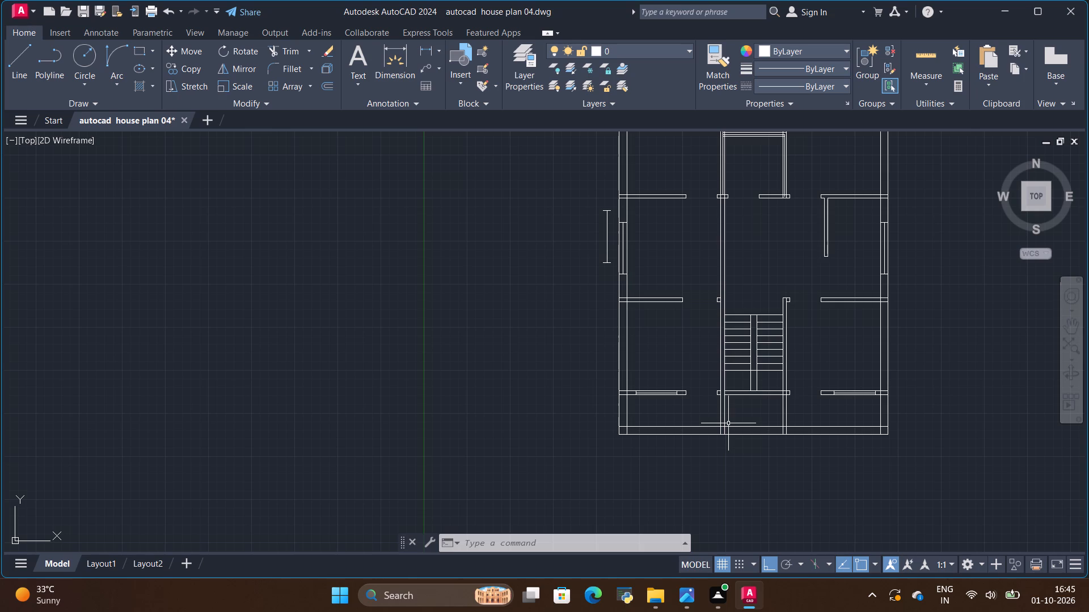
{"action": "scroll", "coordinate": [758, 243], "scroll_direction": "down", "scroll_amount": 1}
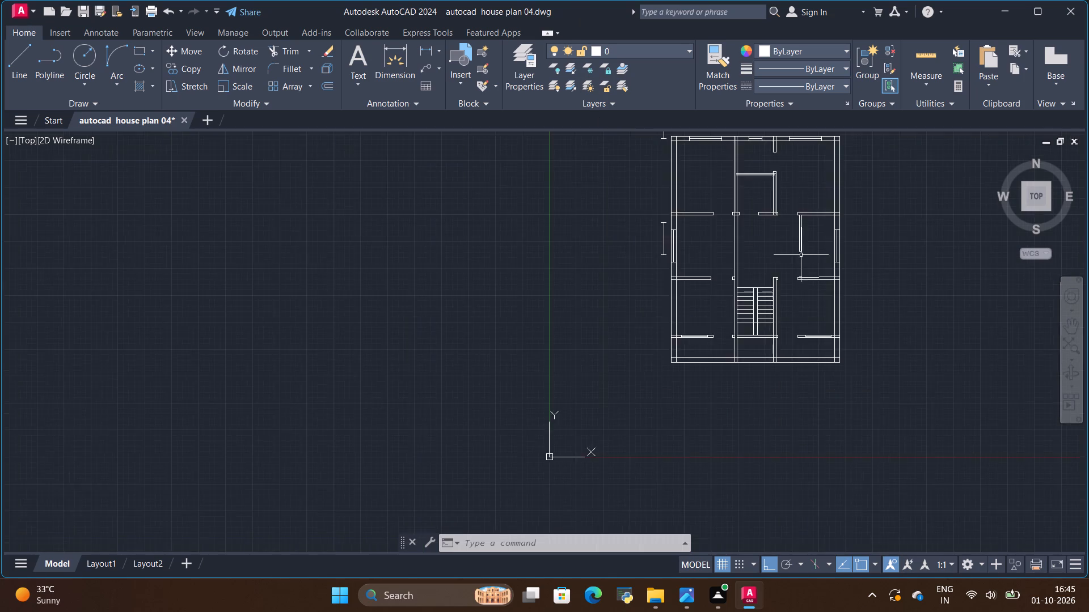
{"action": "scroll", "coordinate": [801, 255], "scroll_direction": "down", "scroll_amount": 1}
{"action": "scroll", "coordinate": [812, 192], "scroll_direction": "up", "scroll_amount": 2}
{"action": "scroll", "coordinate": [813, 193], "scroll_direction": "down", "scroll_amount": 1}
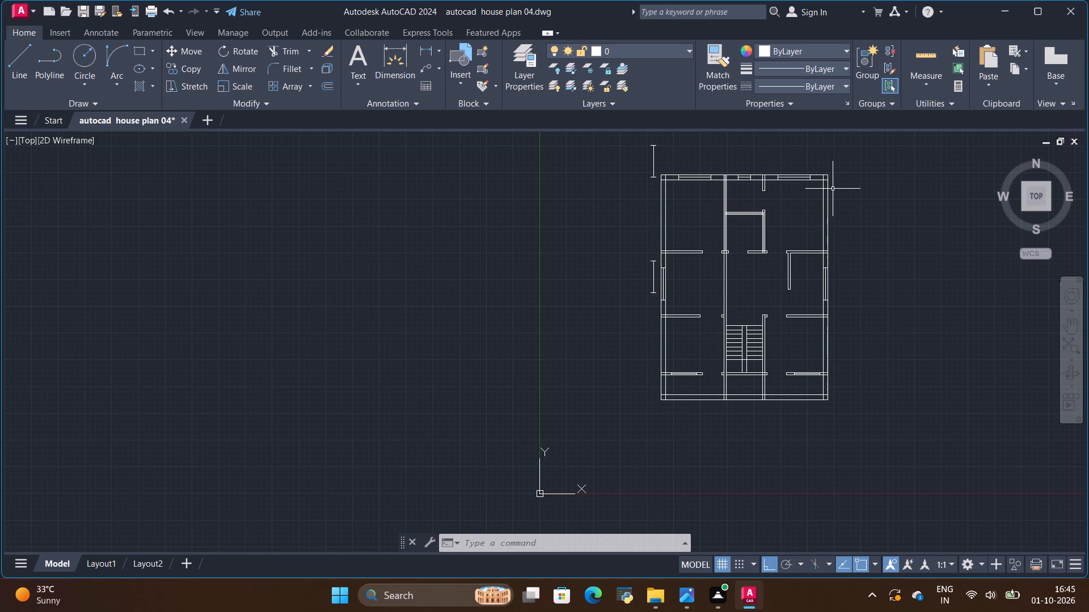
{"action": "scroll", "coordinate": [833, 194], "scroll_direction": "up", "scroll_amount": 1}
{"action": "scroll", "coordinate": [833, 194], "scroll_direction": "down", "scroll_amount": 2}
{"action": "scroll", "coordinate": [831, 181], "scroll_direction": "up", "scroll_amount": 4}
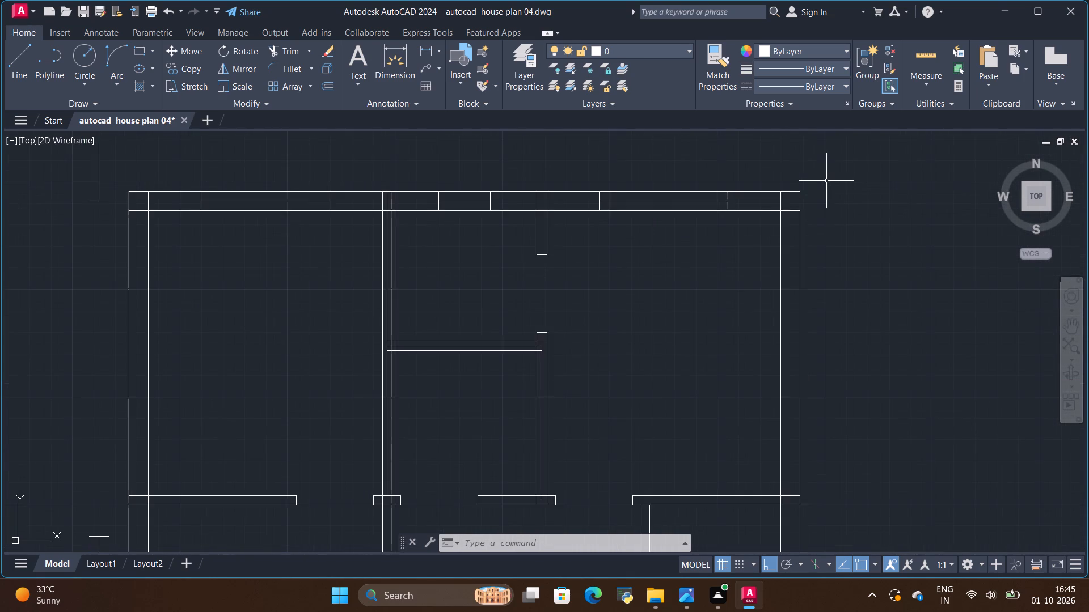
{"action": "scroll", "coordinate": [826, 181], "scroll_direction": "down", "scroll_amount": 3}
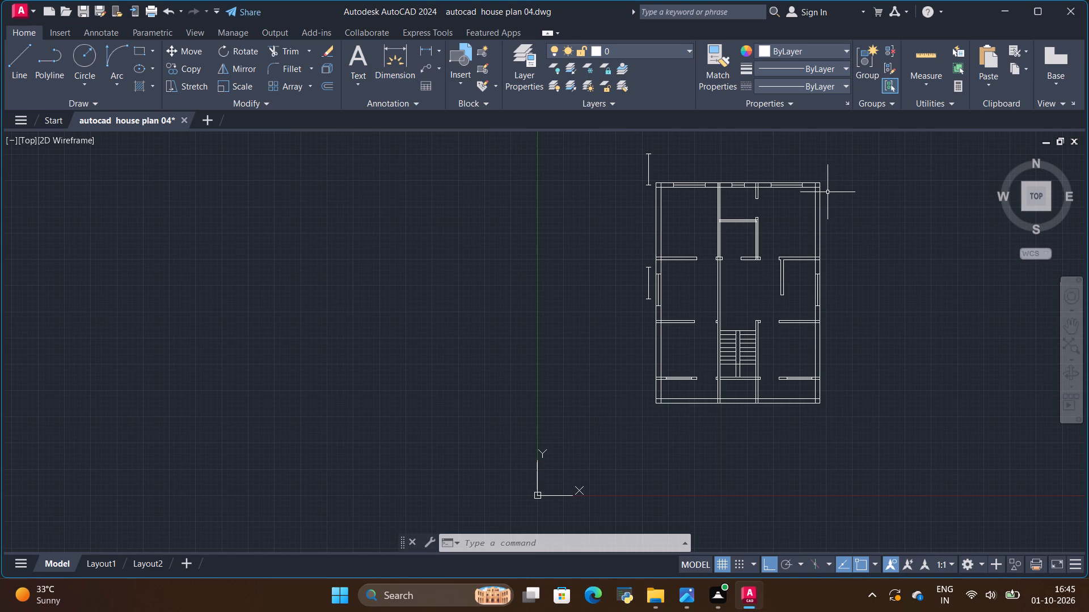
{"action": "scroll", "coordinate": [807, 185], "scroll_direction": "up", "scroll_amount": 2}
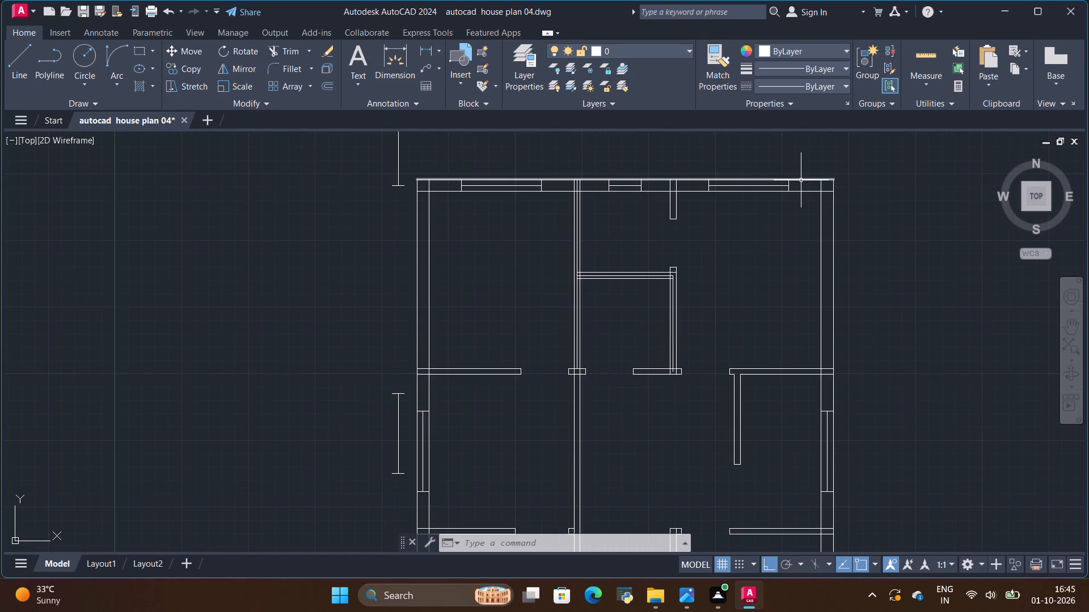
{"action": "scroll", "coordinate": [801, 180], "scroll_direction": "up", "scroll_amount": 1}
{"action": "key", "text": "alt+Tab"}
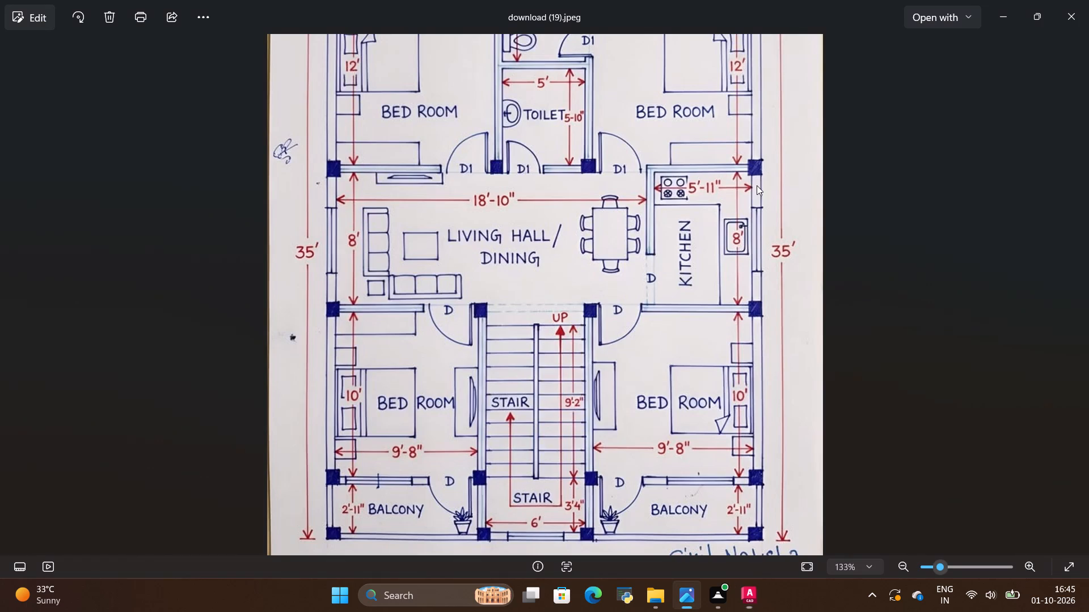
{"action": "scroll", "coordinate": [704, 243], "scroll_direction": "down", "scroll_amount": 2}
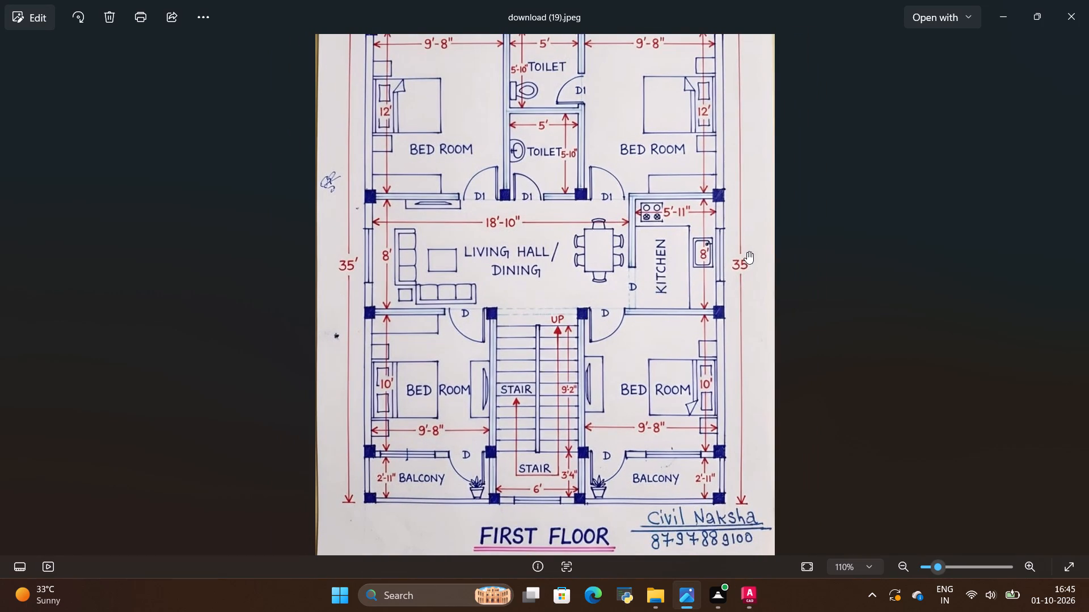
{"action": "scroll", "coordinate": [747, 252], "scroll_direction": "down", "scroll_amount": 2}
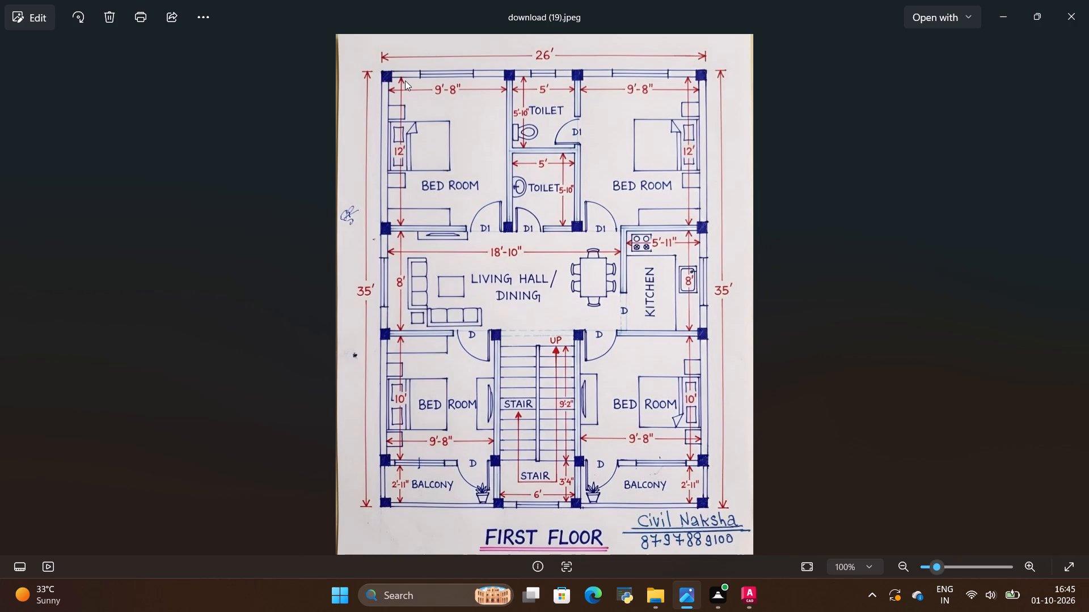
Compare the drawn plan with the hand-drawn reference download (19).jpeg, examining the door openings and symbols across the rooms.
{"action": "key", "text": "alt+Tab"}
{"action": "scroll", "coordinate": [611, 231], "scroll_direction": "down", "scroll_amount": 1}
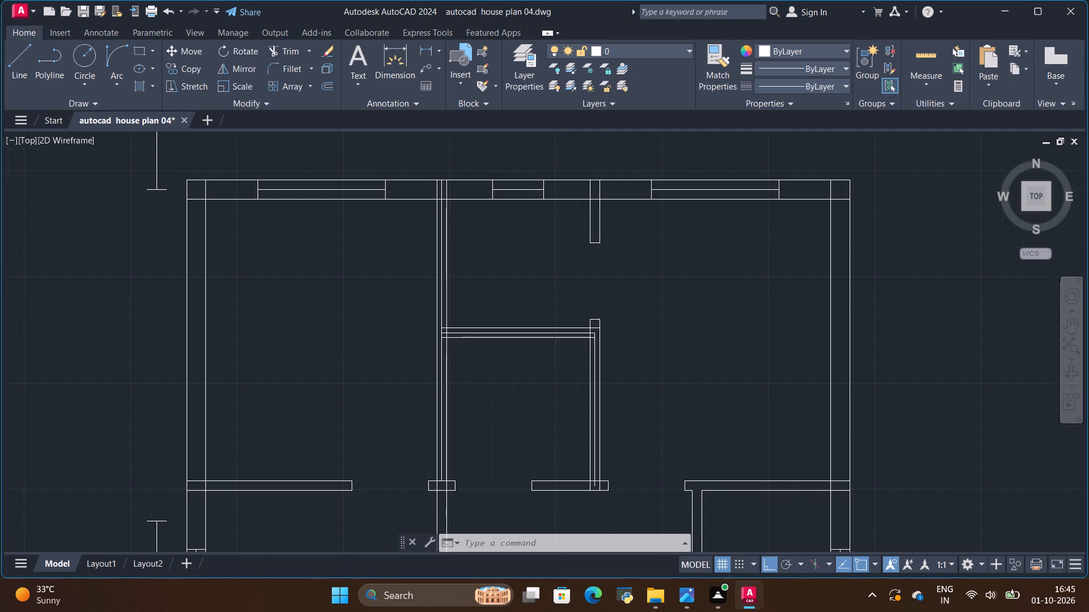
{"action": "scroll", "coordinate": [611, 230], "scroll_direction": "down", "scroll_amount": 2}
{"action": "scroll", "coordinate": [611, 229], "scroll_direction": "up", "scroll_amount": 2}
{"action": "scroll", "coordinate": [610, 226], "scroll_direction": "down", "scroll_amount": 2}
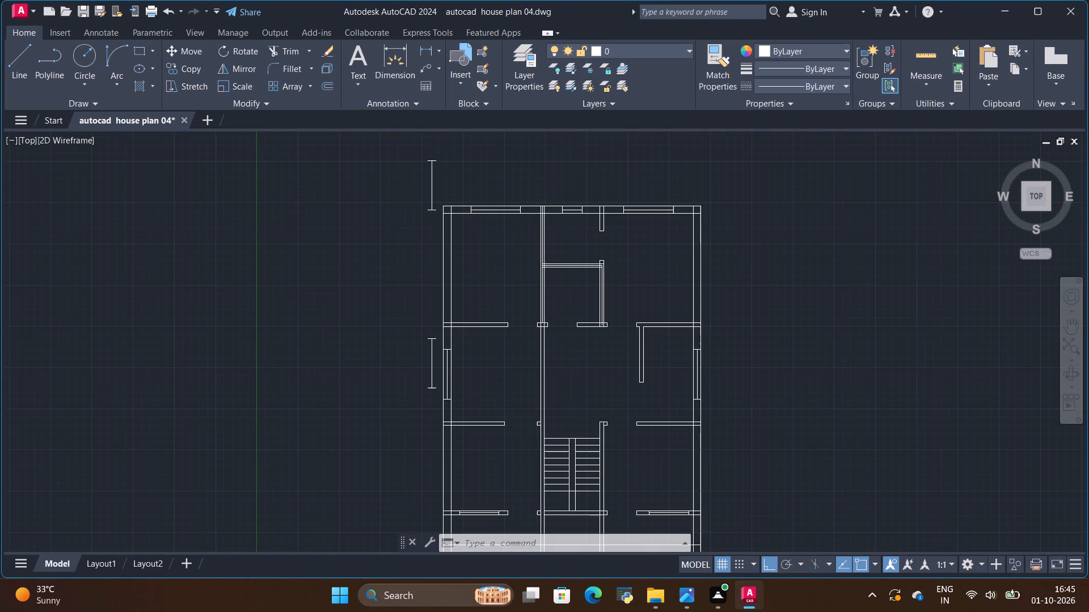
{"action": "key", "text": "alt+Tab"}
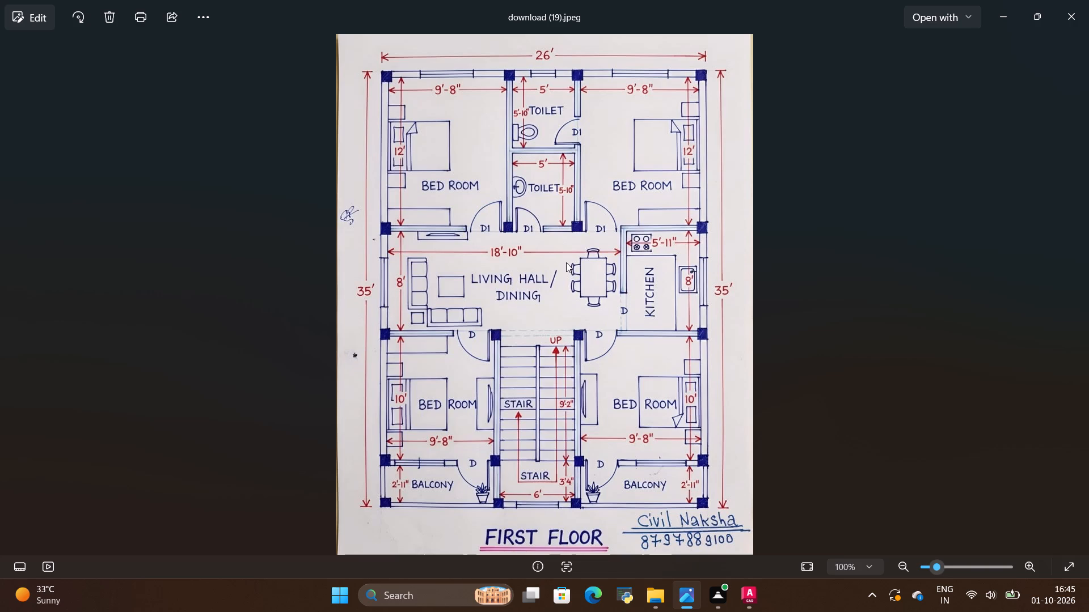
{"action": "key", "text": "alt+Tab"}
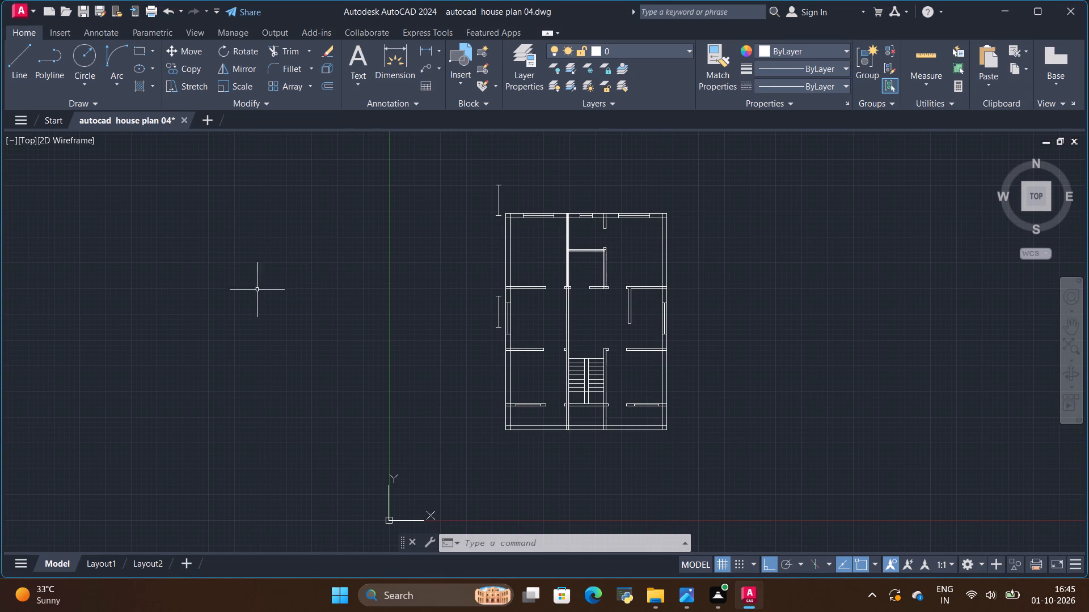
{"action": "scroll", "coordinate": [242, 287], "scroll_direction": "up", "scroll_amount": 1}
{"action": "scroll", "coordinate": [292, 252], "scroll_direction": "down", "scroll_amount": 1}
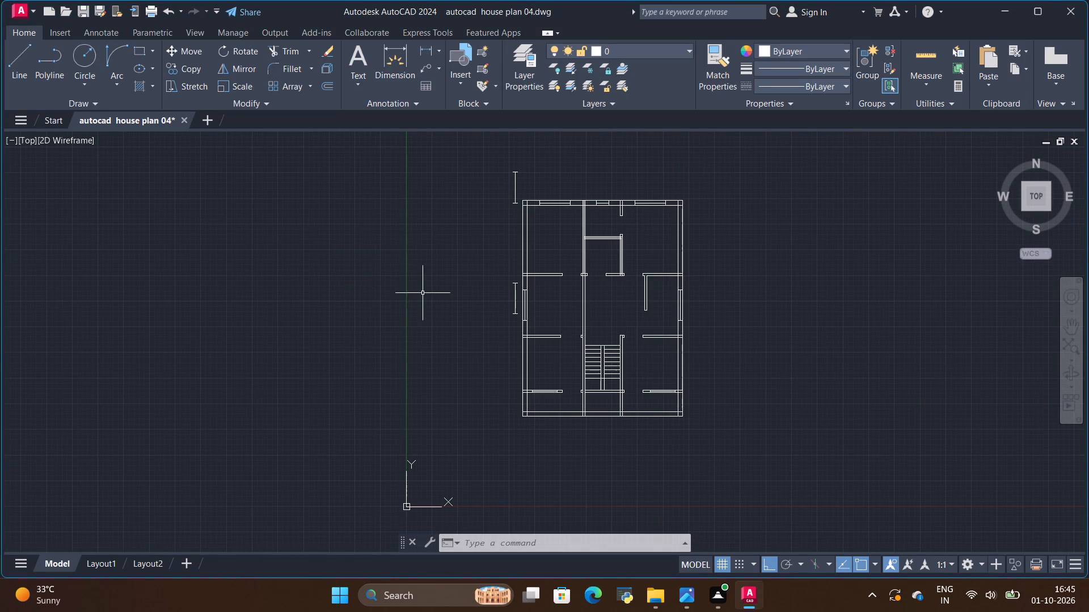
Draw a closed 3' by 2" horizontal rectangle with lines in the empty area left of the plan as a door leaf.
{"action": "scroll", "coordinate": [307, 295], "scroll_direction": "up", "scroll_amount": 1}
{"action": "left_click", "coordinate": [17, 59]}
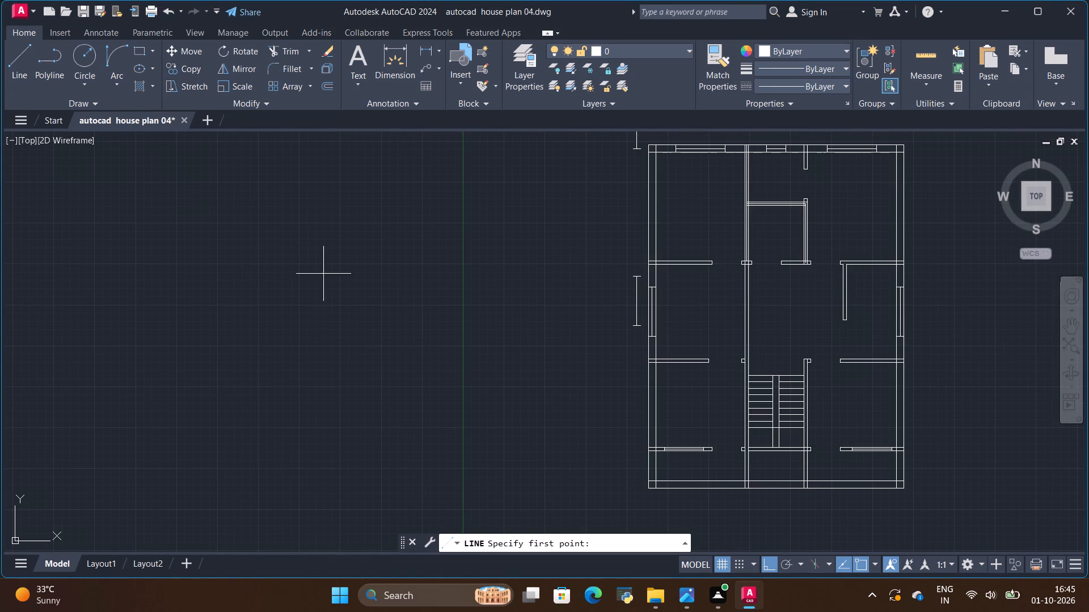
{"action": "left_click", "coordinate": [345, 294]}
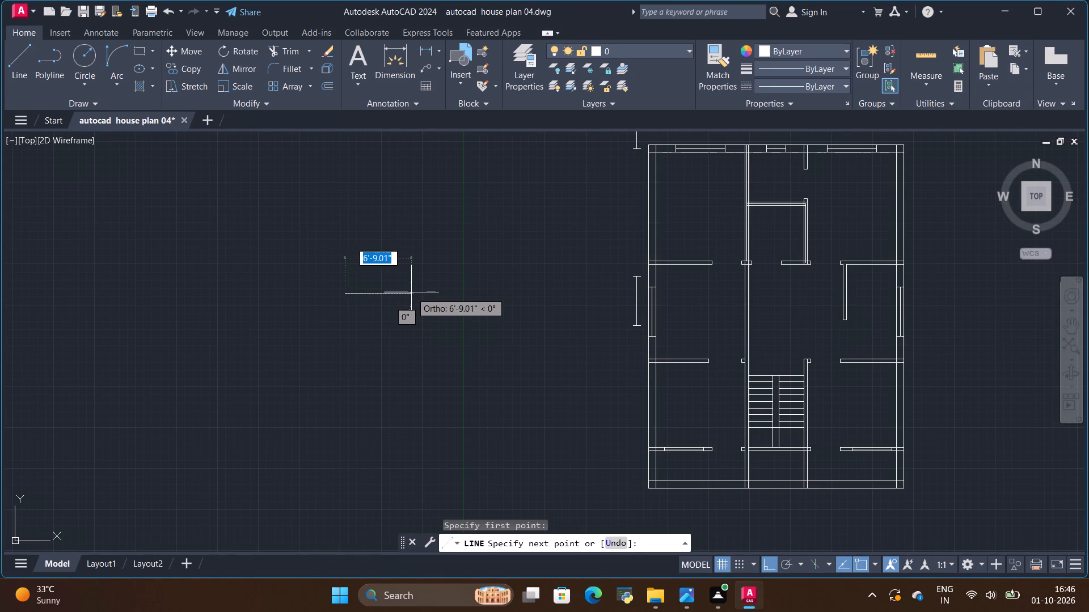
{"action": "key", "text": "BackSpace"}
{"action": "key", "text": "BackSpace"}
{"action": "type", "text": "3'"}
{"action": "key", "text": "Return"}
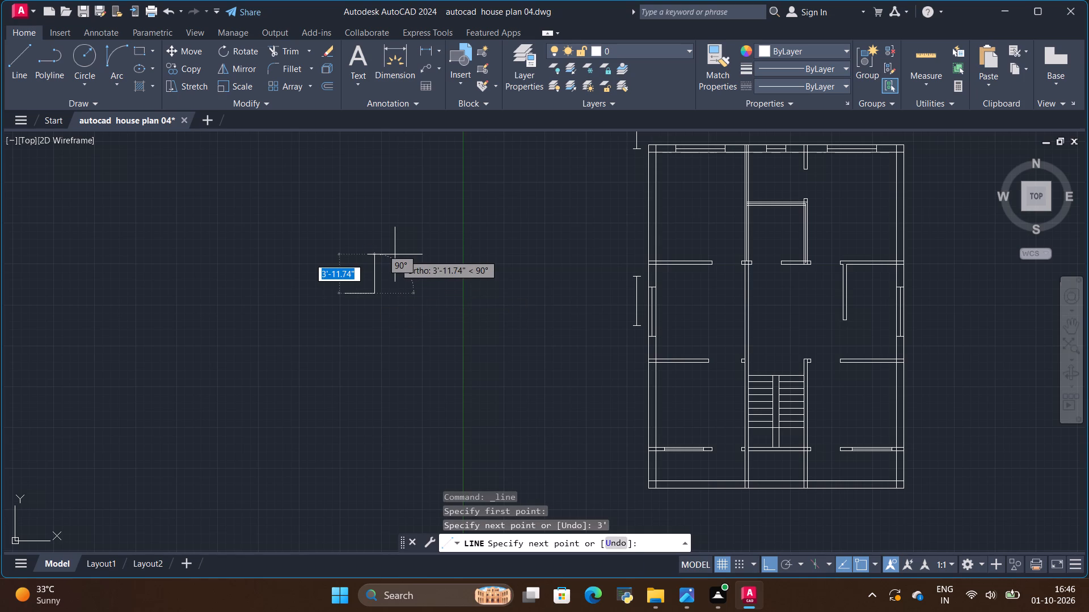
{"action": "key", "text": "BackSpace"}
{"action": "key", "text": "BackSpace"}
{"action": "key", "text": "2"}
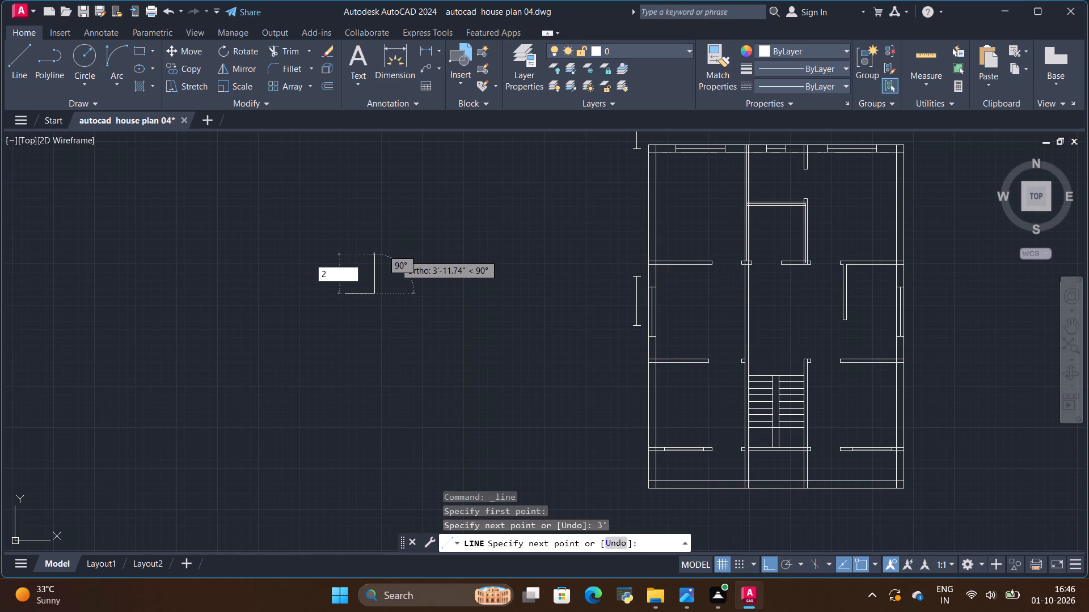
{"action": "key", "text": "shift+quotedbl"}
{"action": "key", "text": "Return"}
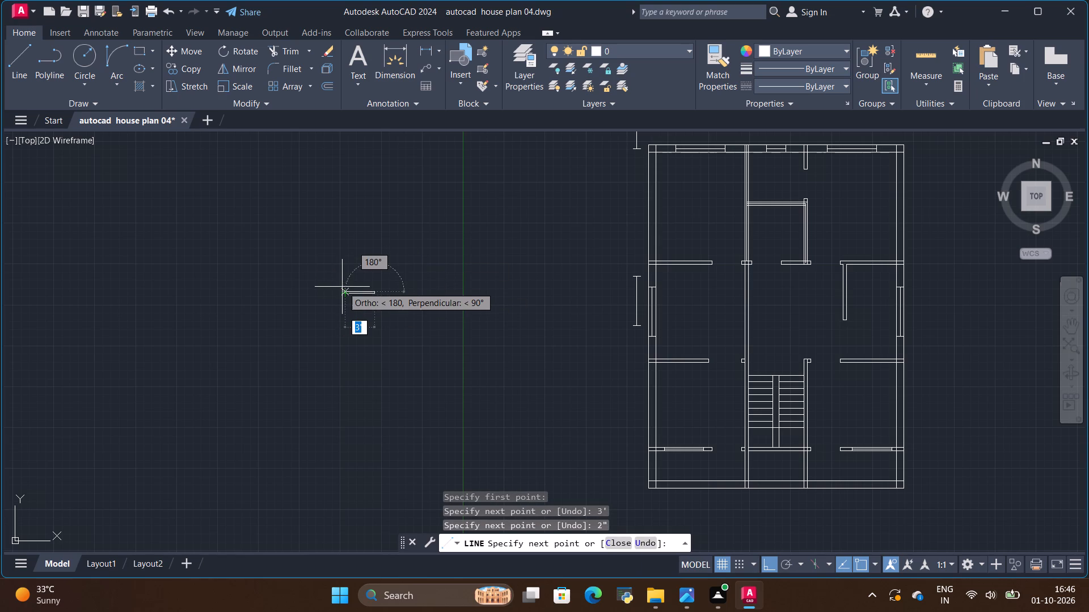
{"action": "key", "text": "BackSpace"}
{"action": "key", "text": "BackSpace"}
{"action": "type", "text": "3'"}
{"action": "key", "text": "Return"}
{"action": "scroll", "coordinate": [365, 308], "scroll_direction": "up", "scroll_amount": 3}
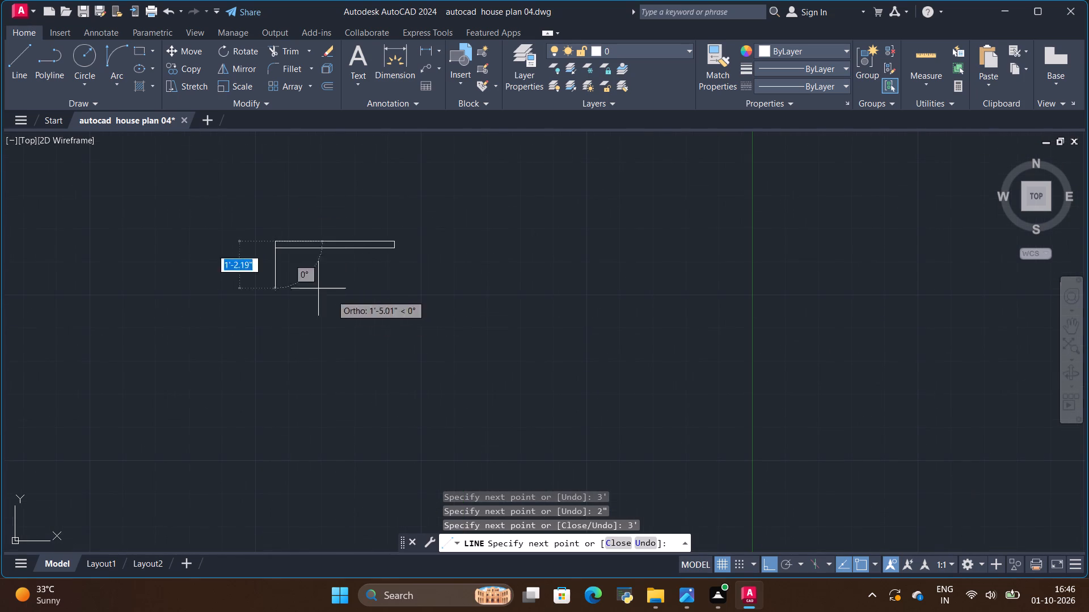
{"action": "left_click", "coordinate": [276, 250]}
{"action": "key", "text": "Escape"}
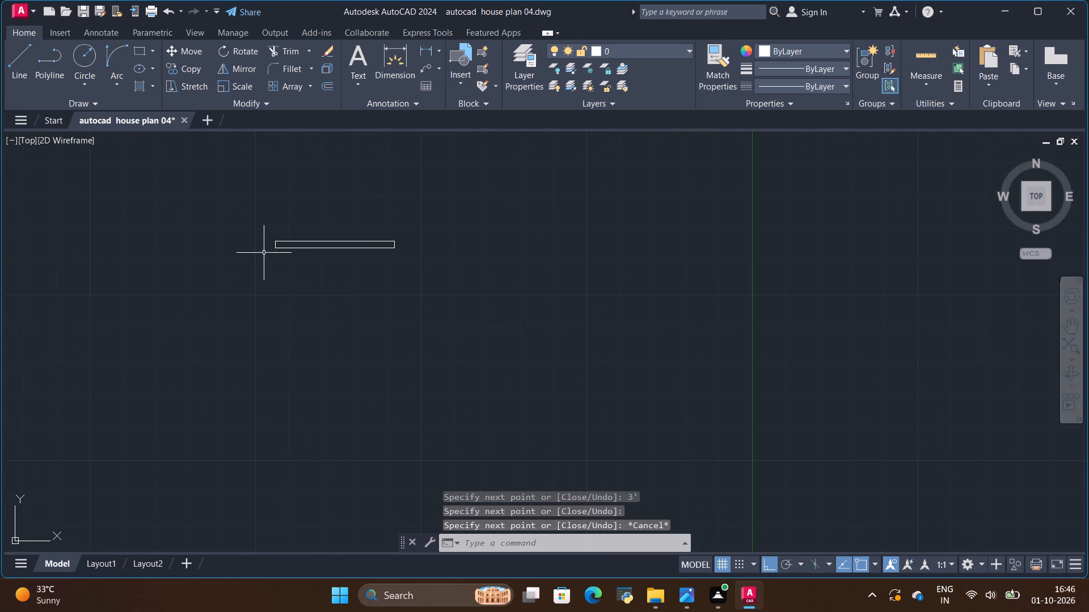
Draw a 3' vertical line upward from the door leaf's lower-right corner.
{"action": "scroll", "coordinate": [283, 229], "scroll_direction": "down", "scroll_amount": 1}
{"action": "scroll", "coordinate": [296, 195], "scroll_direction": "up", "scroll_amount": 2}
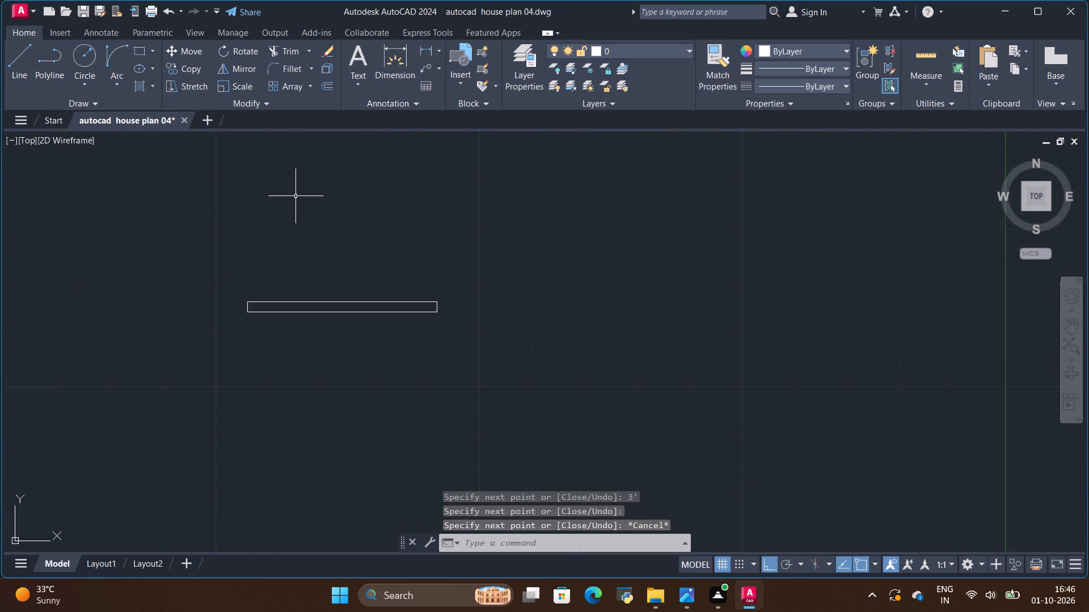
{"action": "scroll", "coordinate": [307, 237], "scroll_direction": "down", "scroll_amount": 4}
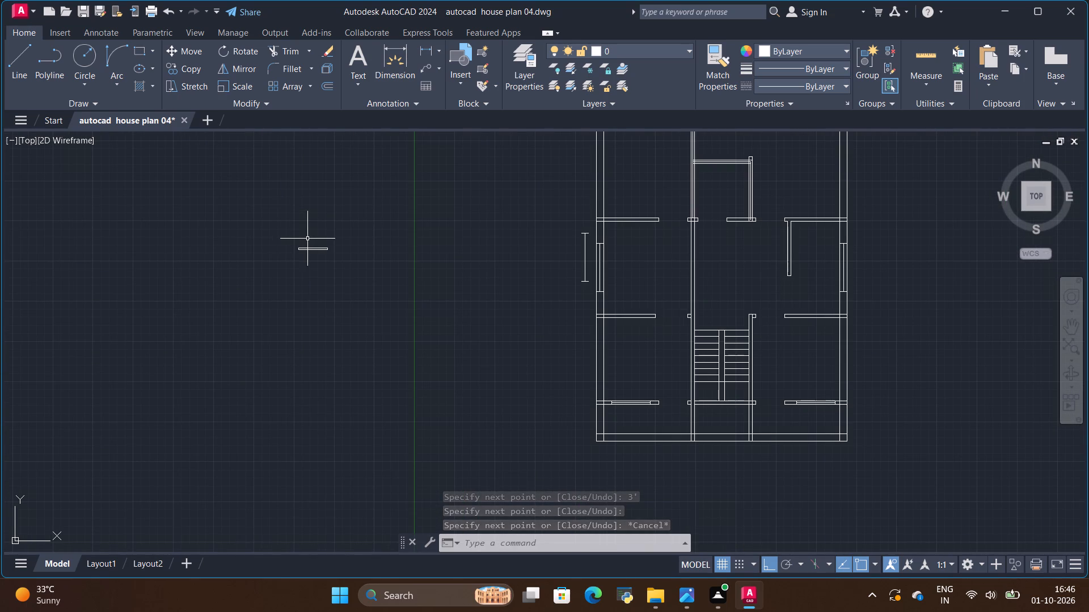
{"action": "scroll", "coordinate": [319, 224], "scroll_direction": "up", "scroll_amount": 2}
{"action": "scroll", "coordinate": [319, 223], "scroll_direction": "down", "scroll_amount": 1}
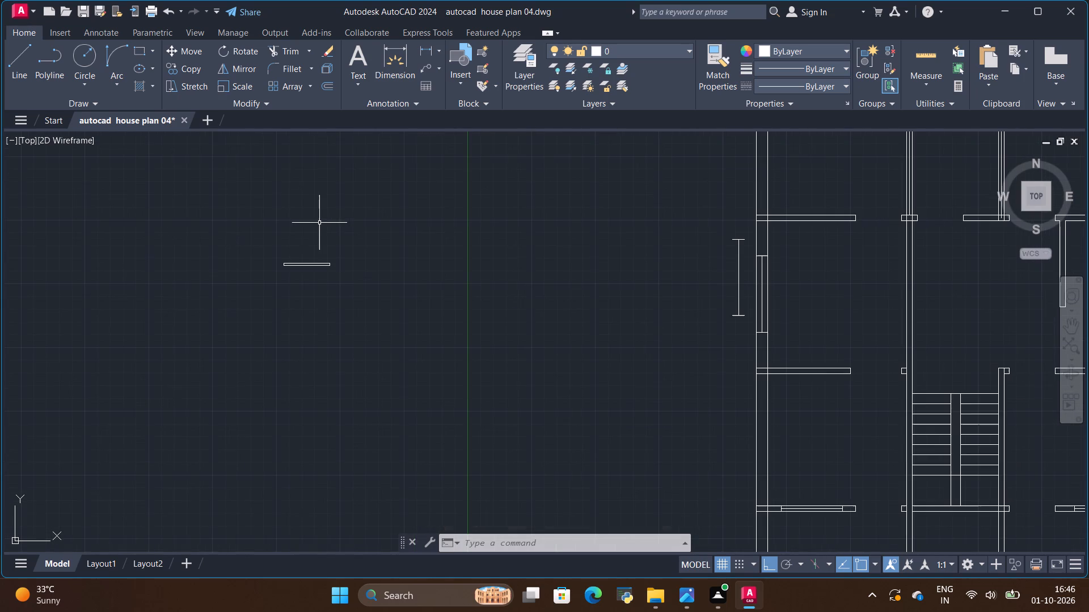
{"action": "left_click", "coordinate": [15, 62]}
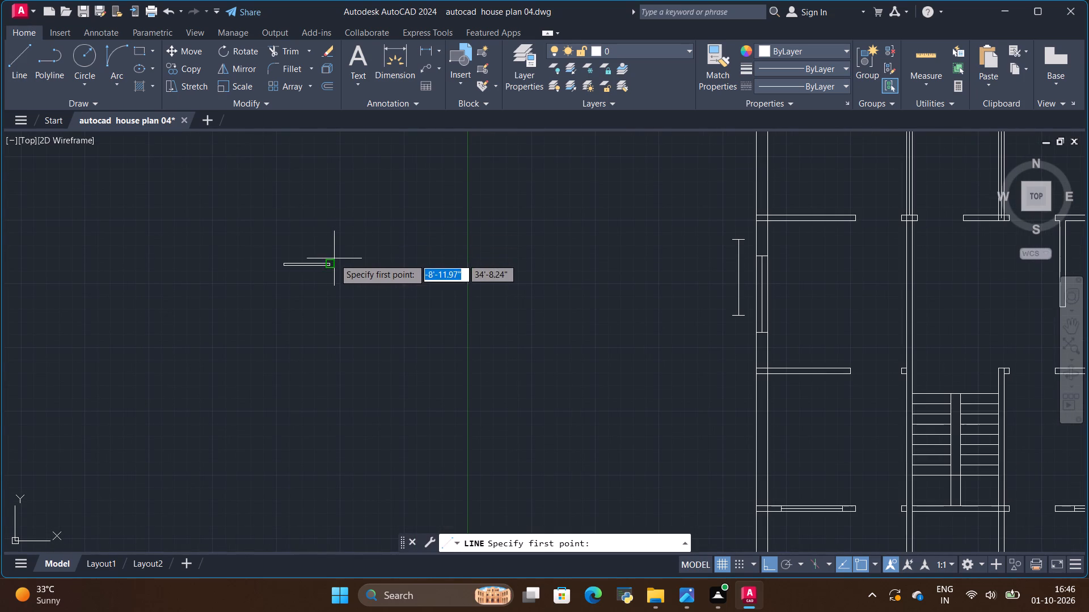
{"action": "scroll", "coordinate": [334, 265], "scroll_direction": "up", "scroll_amount": 2}
{"action": "left_click", "coordinate": [322, 268]}
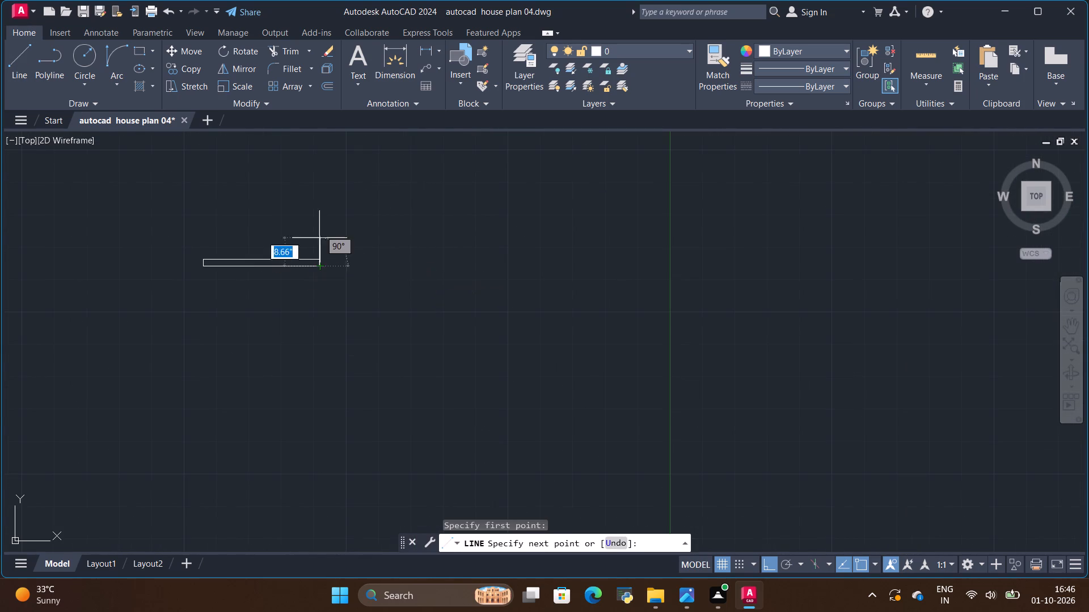
{"action": "key", "text": "BackSpace"}
{"action": "key", "text": "BackSpace"}
{"action": "type", "text": "3'"}
{"action": "key", "text": "Return"}
{"action": "key", "text": "Escape"}
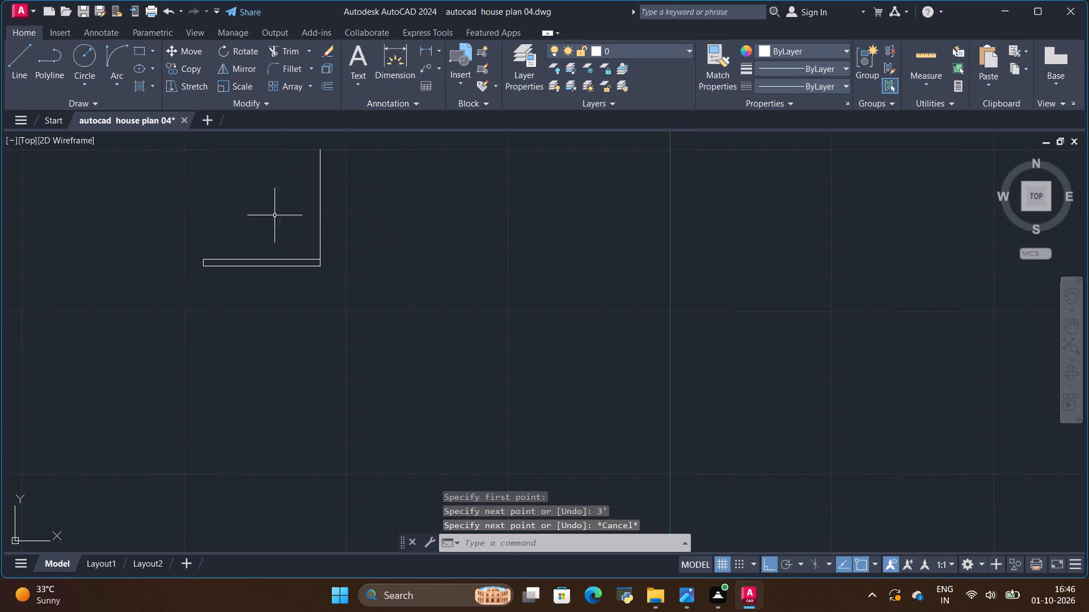
Draw a Start, End, Direction arc from the leaf's lower-left corner to the vertical line's top end, starting upward.
{"action": "left_click", "coordinate": [109, 74]}
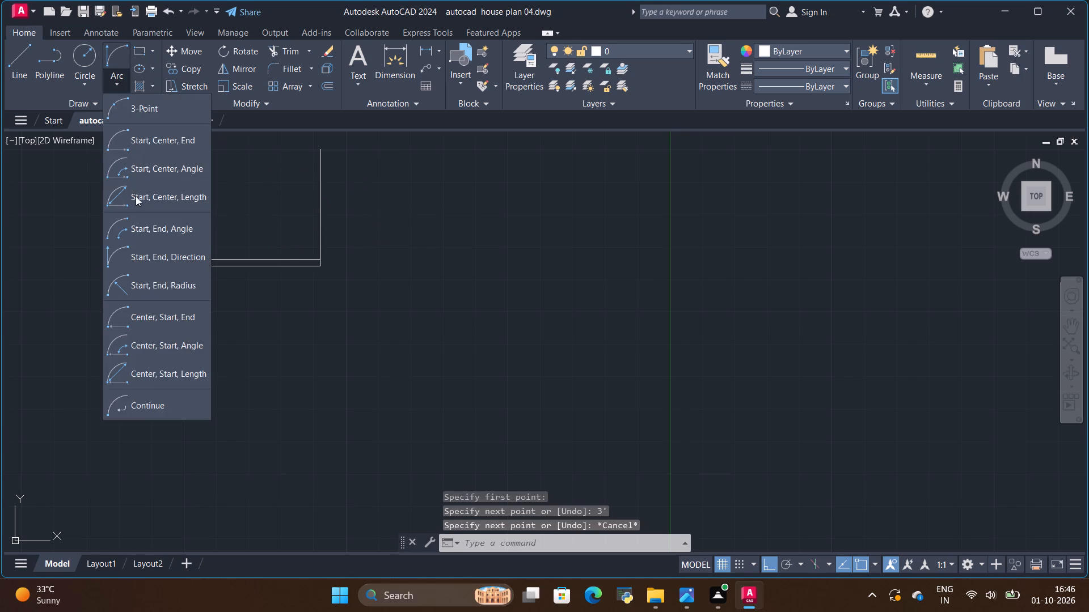
{"action": "left_click", "coordinate": [153, 258]}
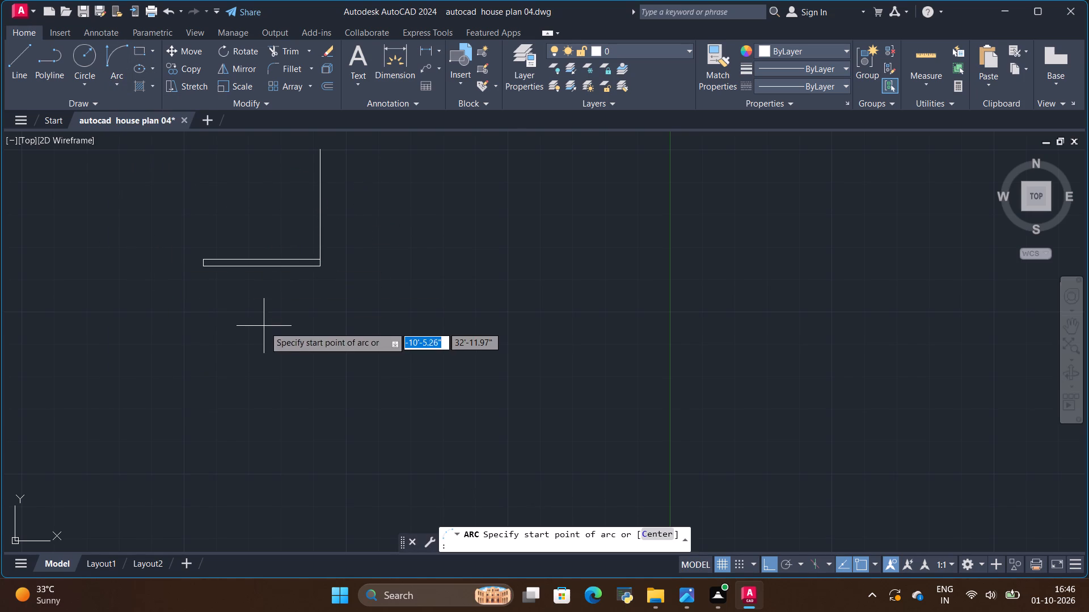
{"action": "left_click", "coordinate": [206, 268]}
{"action": "scroll", "coordinate": [301, 246], "scroll_direction": "down", "scroll_amount": 1}
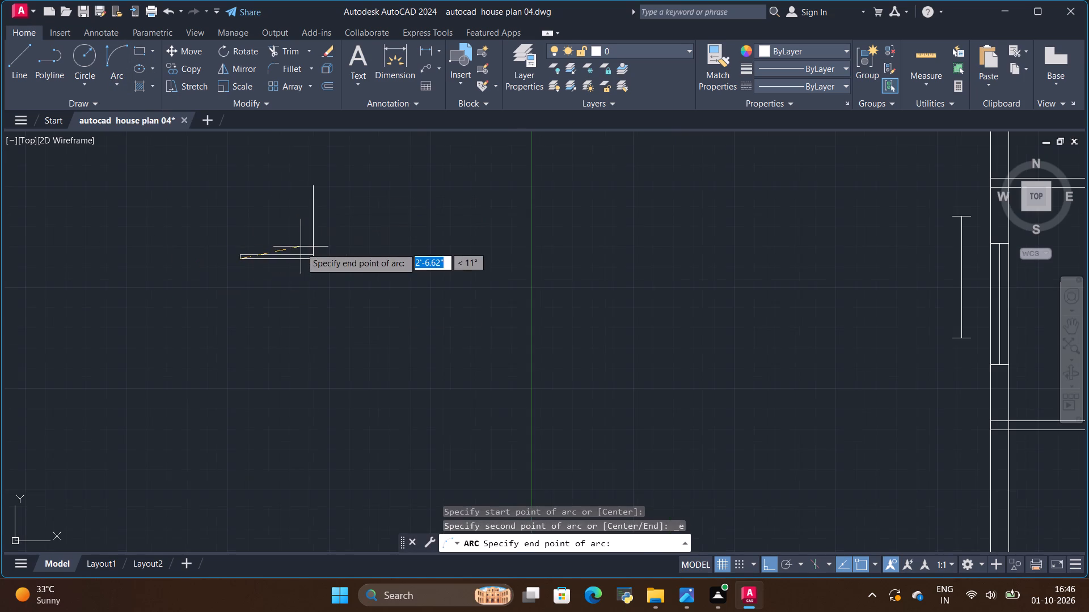
{"action": "left_click", "coordinate": [314, 190]}
{"action": "left_click", "coordinate": [263, 189]}
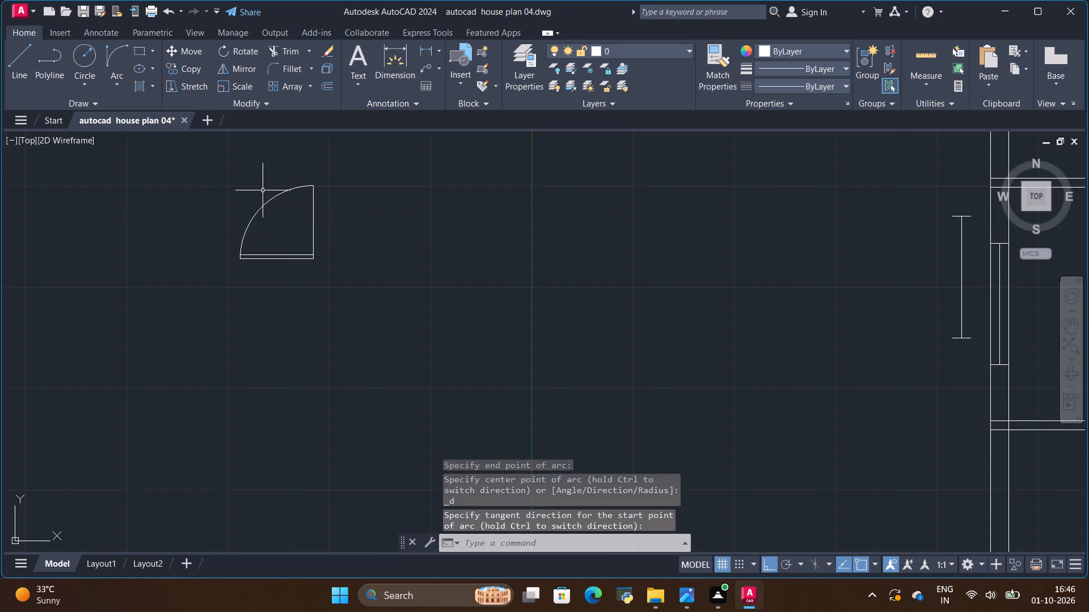
Group the door leaf, the vertical line and the swing arc.
{"action": "left_click", "coordinate": [225, 167]}
{"action": "left_click", "coordinate": [334, 301]}
{"action": "right_click", "coordinate": [311, 258]}
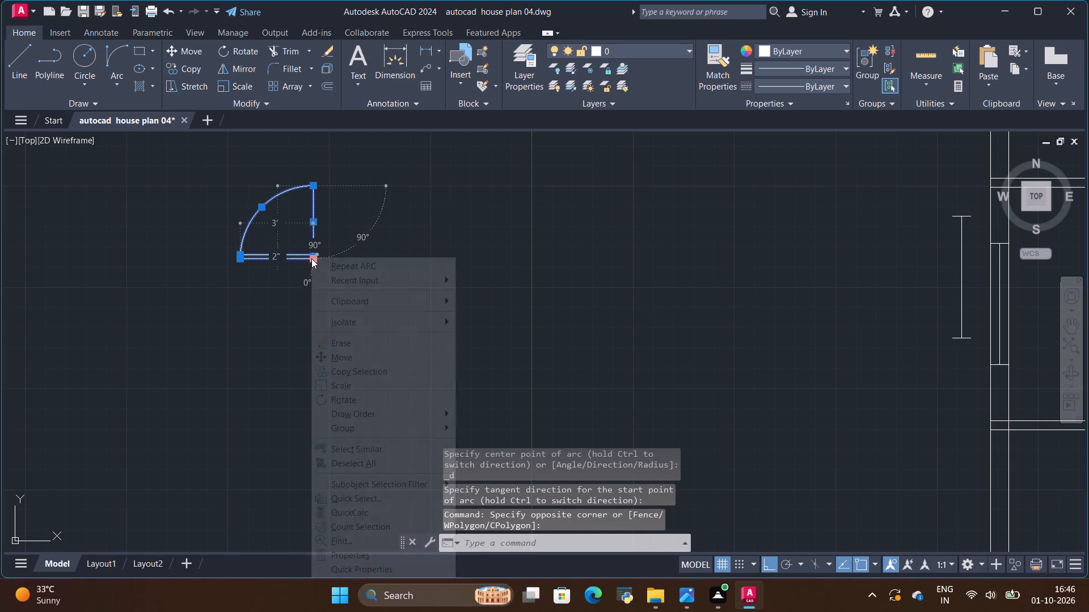
{"action": "left_click", "coordinate": [349, 429]}
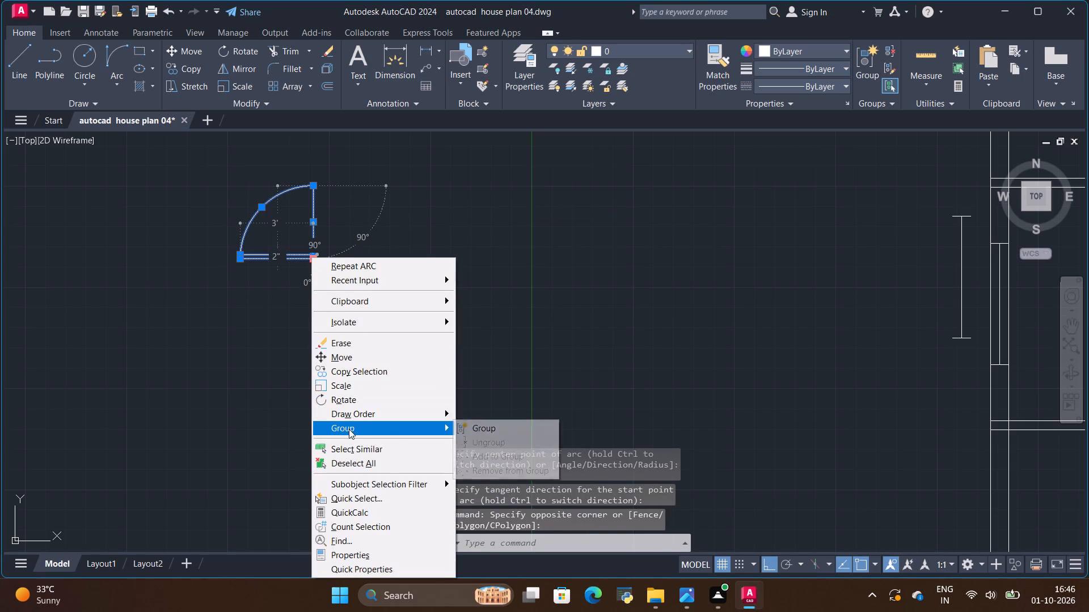
{"action": "left_click", "coordinate": [458, 425]}
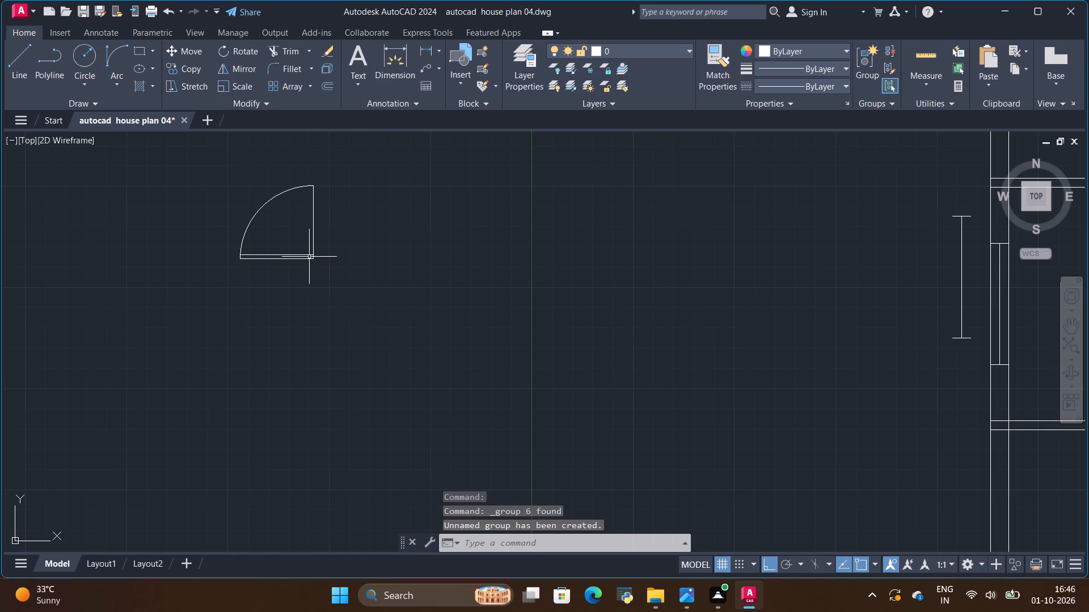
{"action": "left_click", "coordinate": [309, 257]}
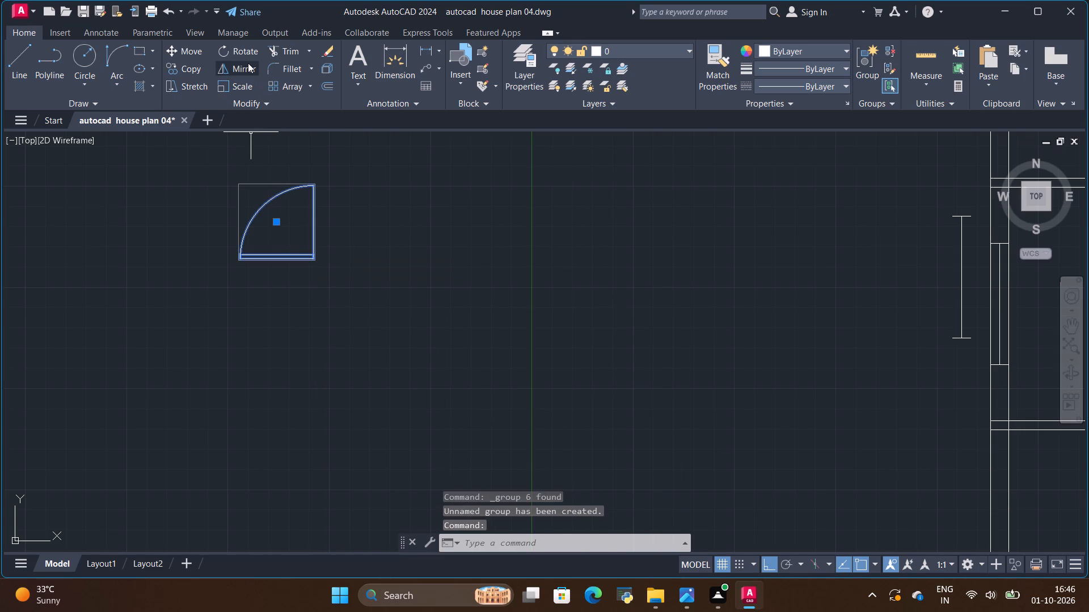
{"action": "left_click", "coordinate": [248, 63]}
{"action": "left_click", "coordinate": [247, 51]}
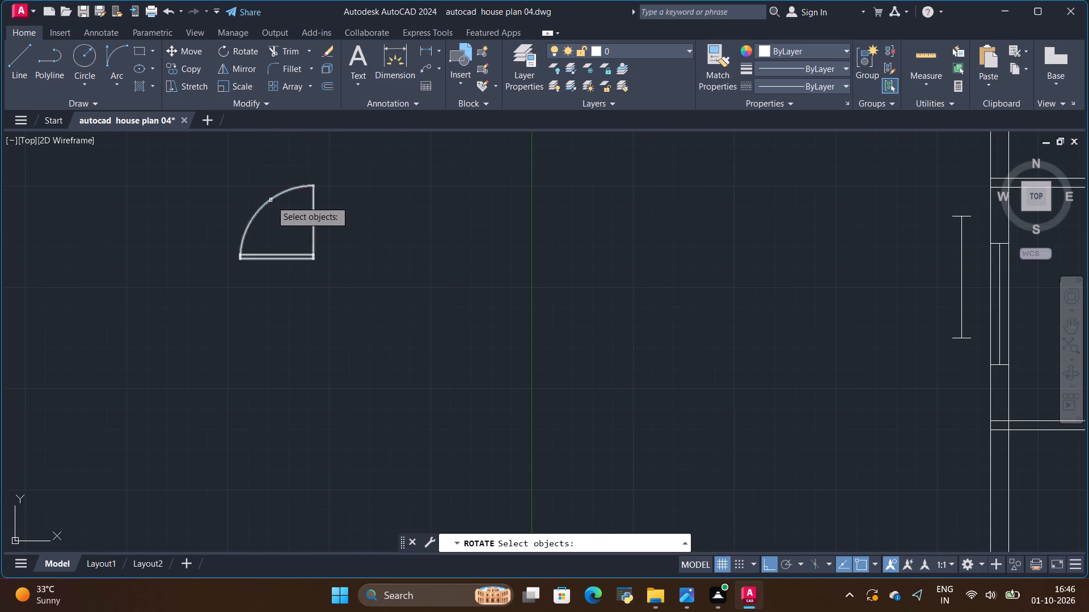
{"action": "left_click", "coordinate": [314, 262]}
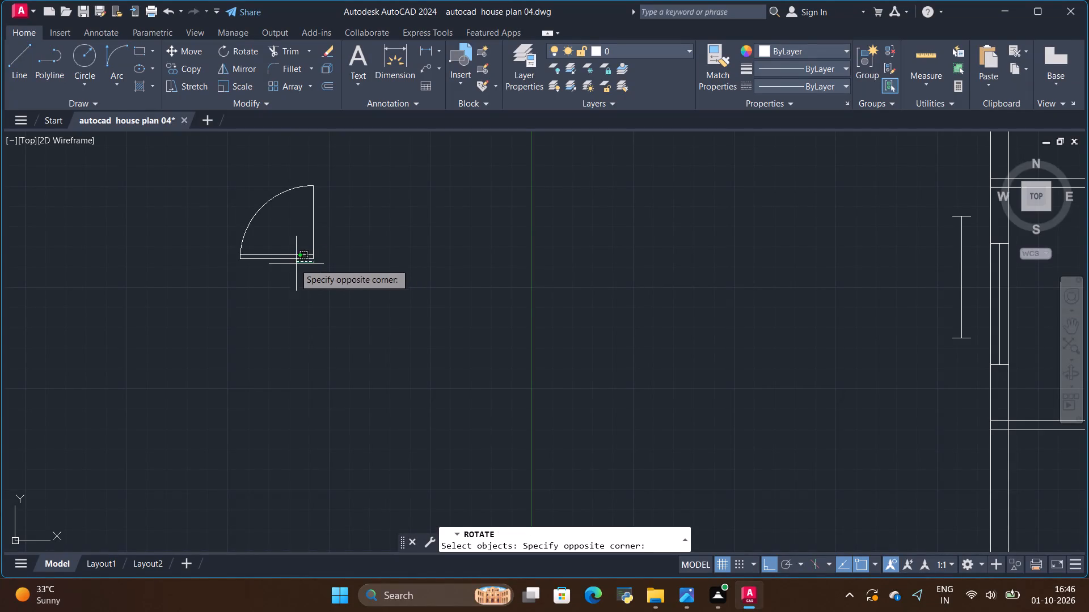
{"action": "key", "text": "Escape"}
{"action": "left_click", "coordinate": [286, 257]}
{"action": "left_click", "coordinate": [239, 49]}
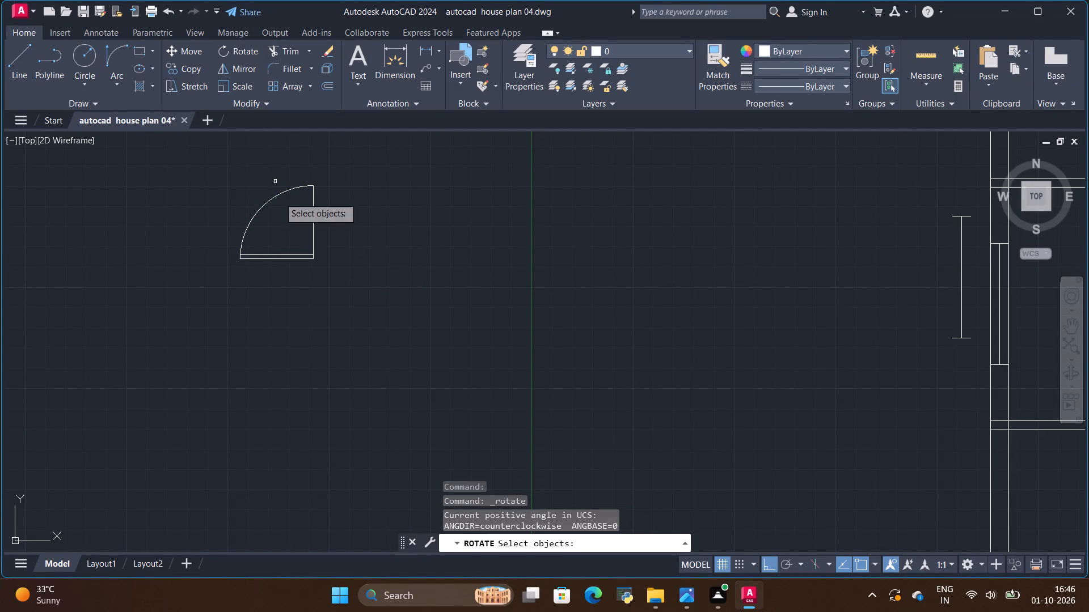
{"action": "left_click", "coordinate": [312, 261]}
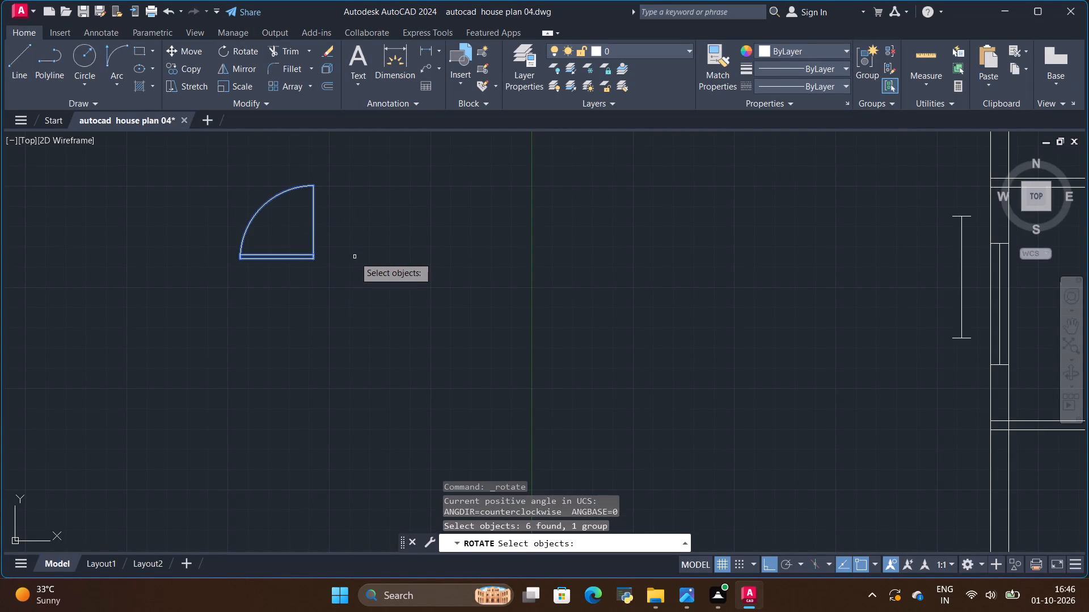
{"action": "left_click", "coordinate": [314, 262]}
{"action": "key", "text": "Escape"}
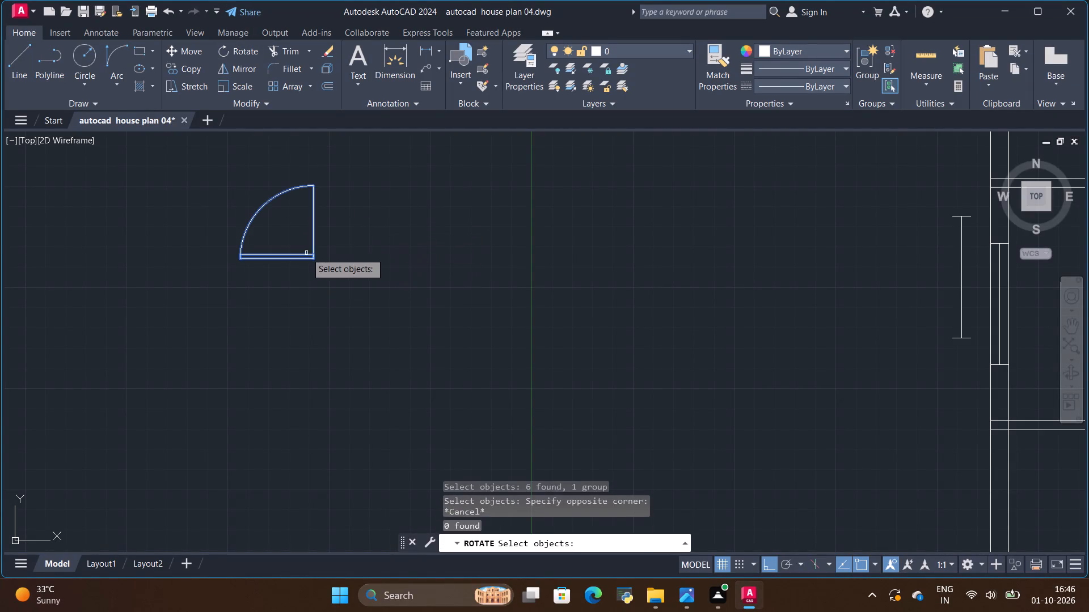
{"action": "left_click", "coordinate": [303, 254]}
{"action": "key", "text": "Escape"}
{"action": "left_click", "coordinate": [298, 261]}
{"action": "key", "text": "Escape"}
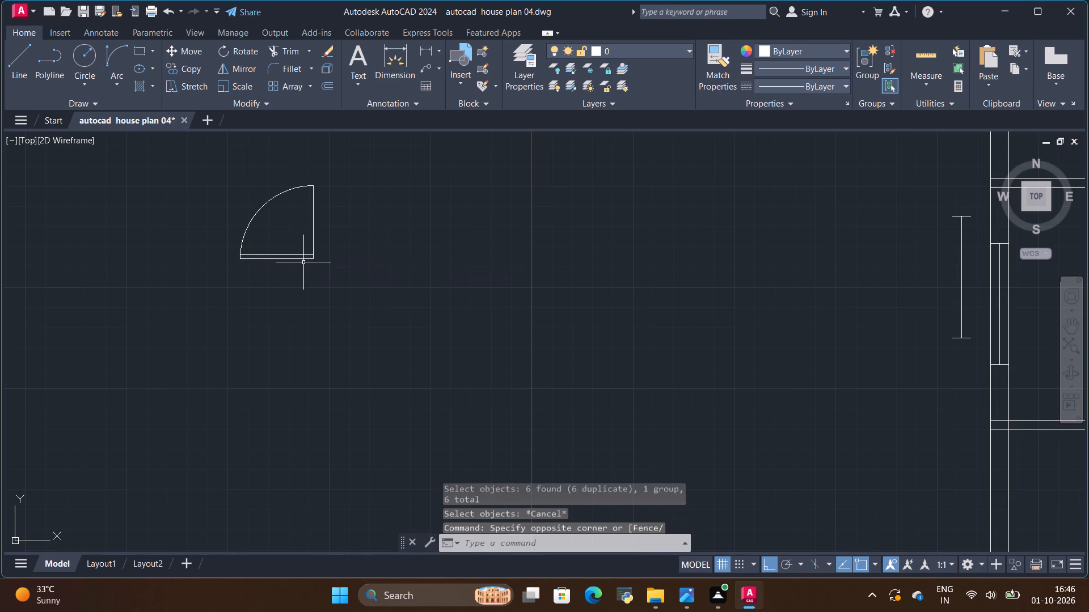
Rotate the grouped door symbol 90° about the top end of its vertical line.
{"action": "left_click", "coordinate": [303, 262]}
{"action": "left_click", "coordinate": [303, 261]}
{"action": "left_click", "coordinate": [307, 252]}
{"action": "left_click", "coordinate": [314, 254]}
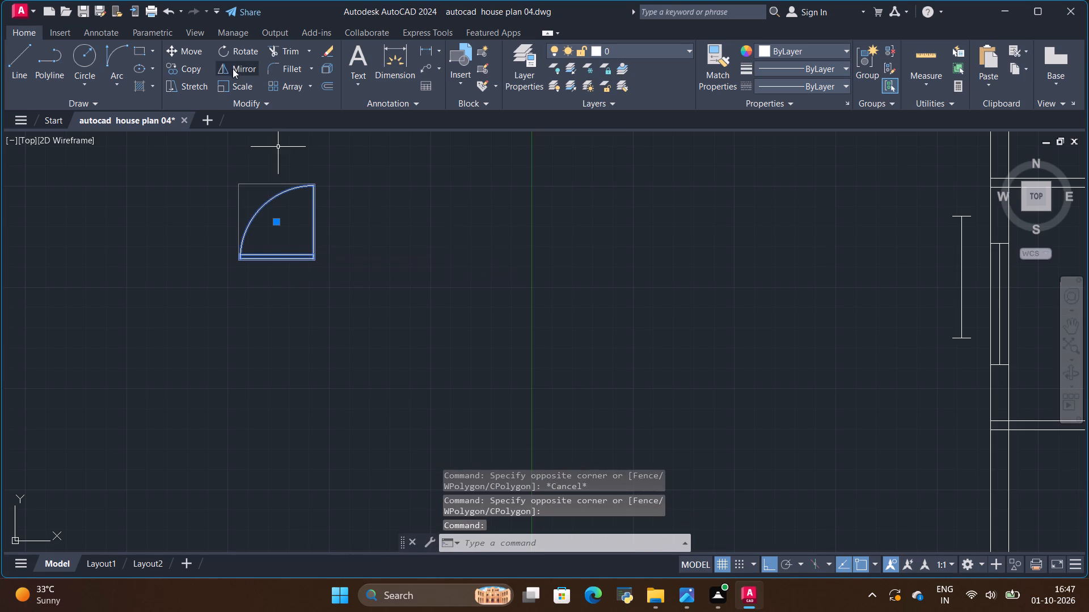
{"action": "left_click", "coordinate": [232, 52]}
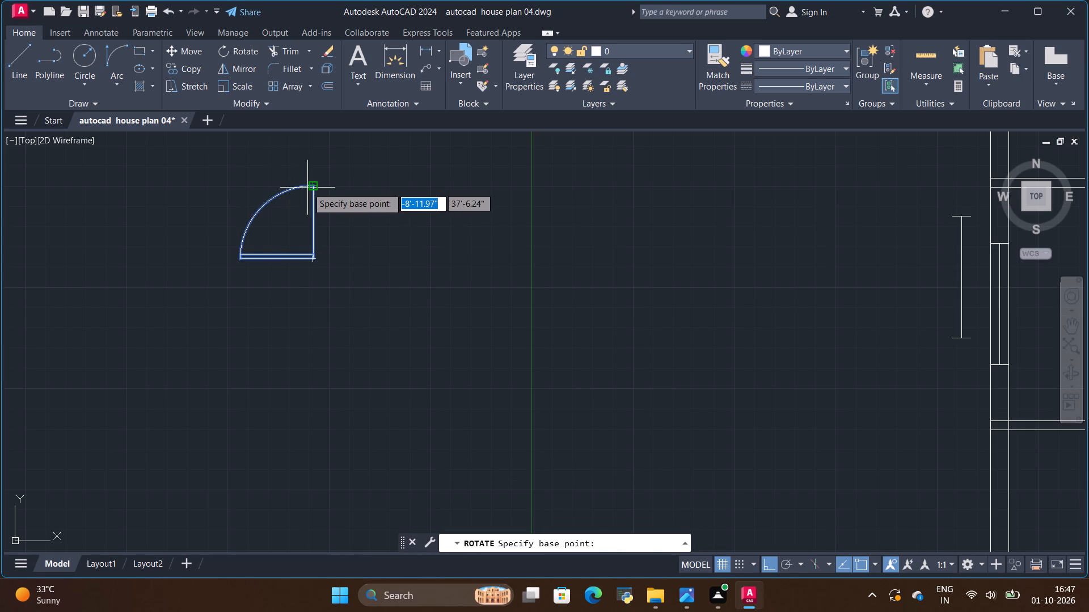
{"action": "left_click", "coordinate": [307, 188]}
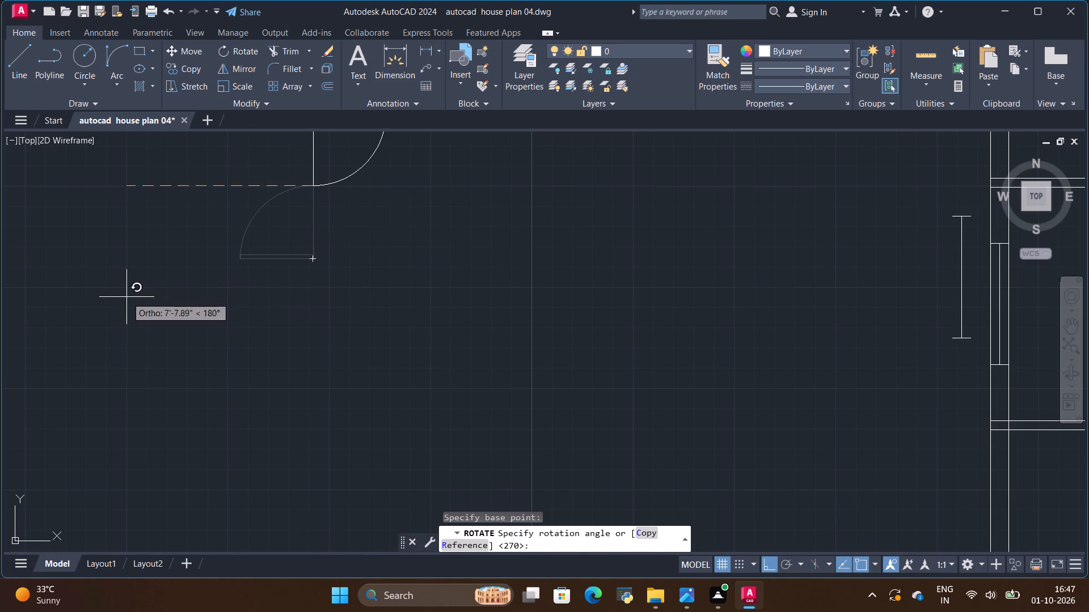
{"action": "scroll", "coordinate": [179, 297], "scroll_direction": "down", "scroll_amount": 2}
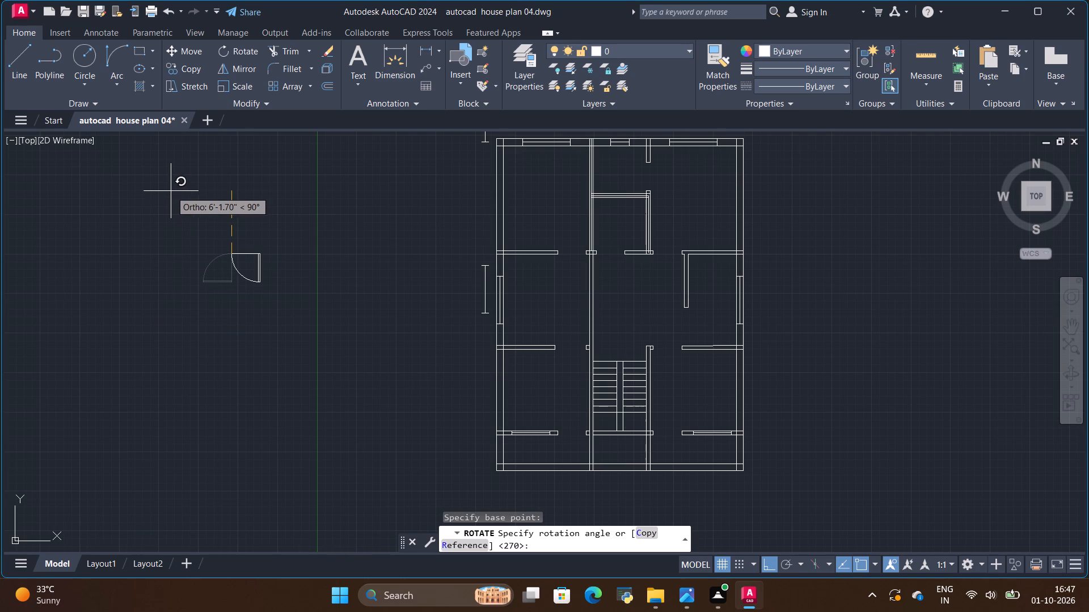
{"action": "left_click", "coordinate": [169, 190]}
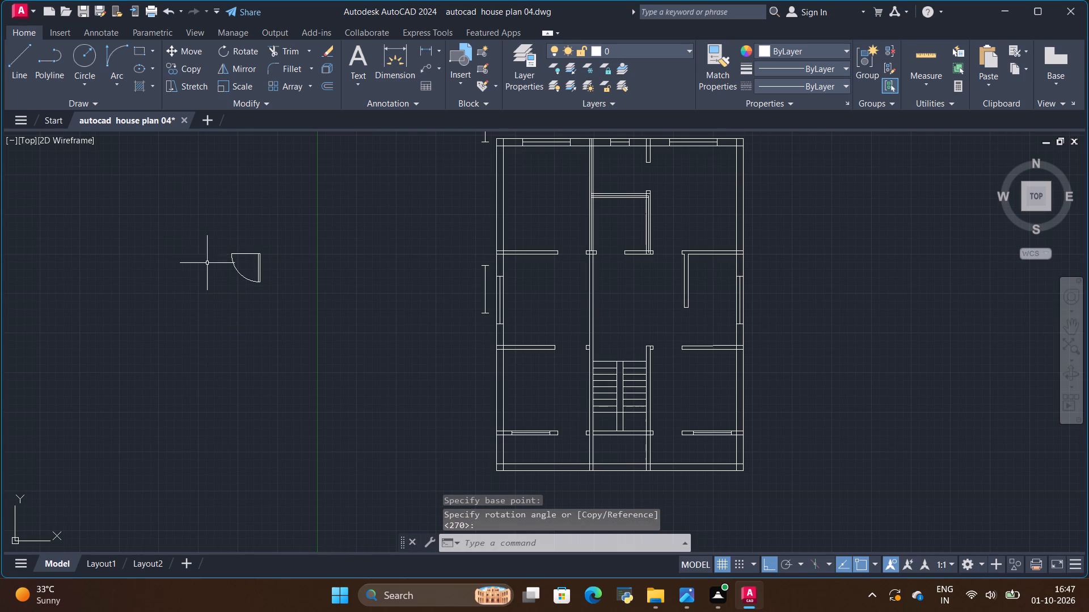
Mirror the rotated door upward across its horizontal top edge, keeping the source door.
{"action": "left_click", "coordinate": [258, 259]}
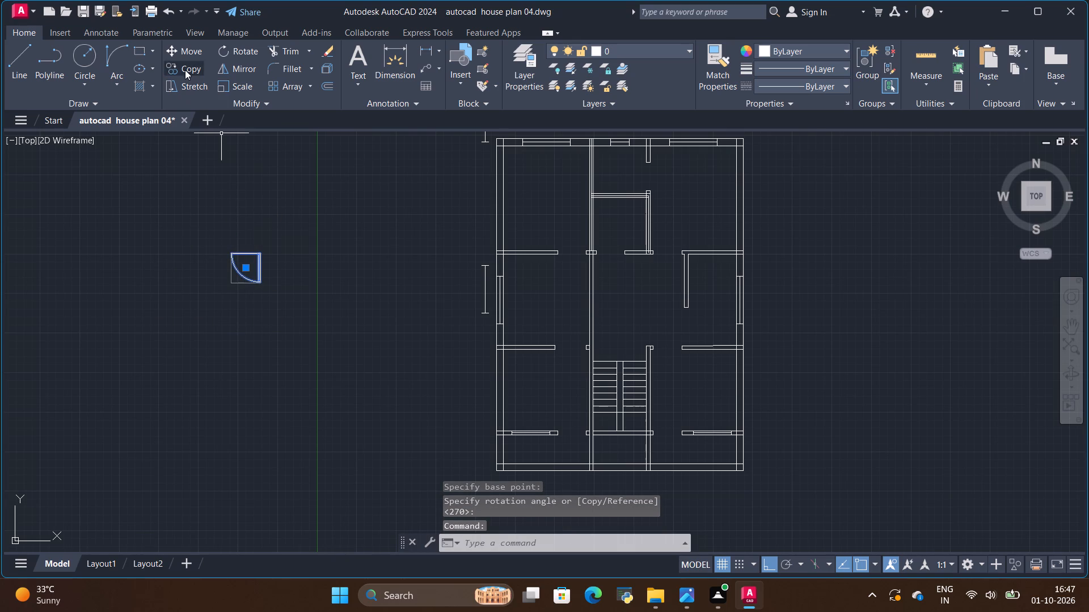
{"action": "left_click", "coordinate": [237, 67]}
{"action": "left_click", "coordinate": [263, 254]}
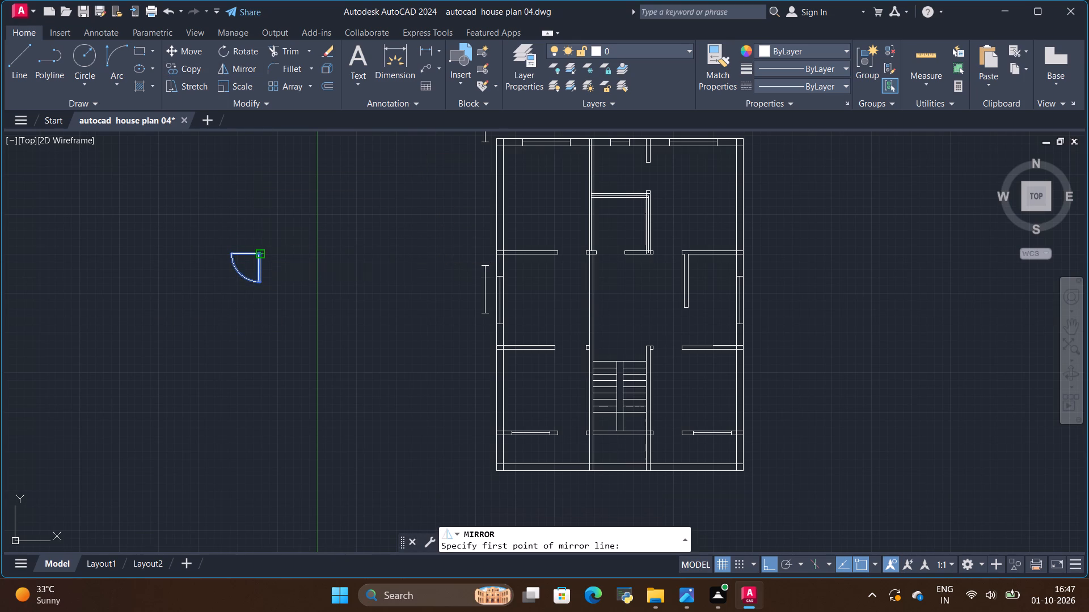
{"action": "left_click", "coordinate": [205, 252]}
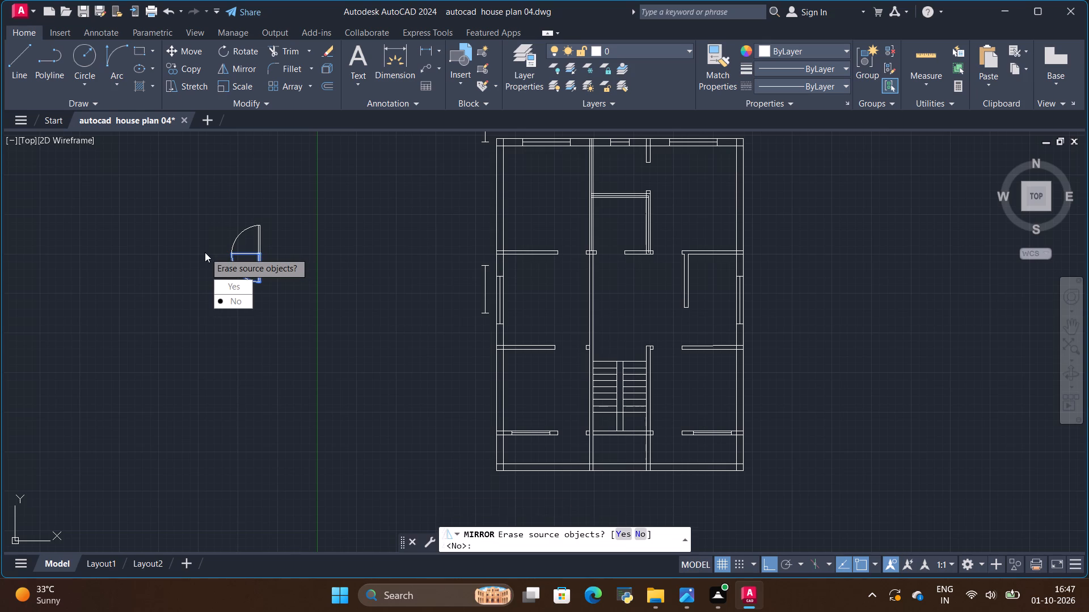
{"action": "key", "text": "Return"}
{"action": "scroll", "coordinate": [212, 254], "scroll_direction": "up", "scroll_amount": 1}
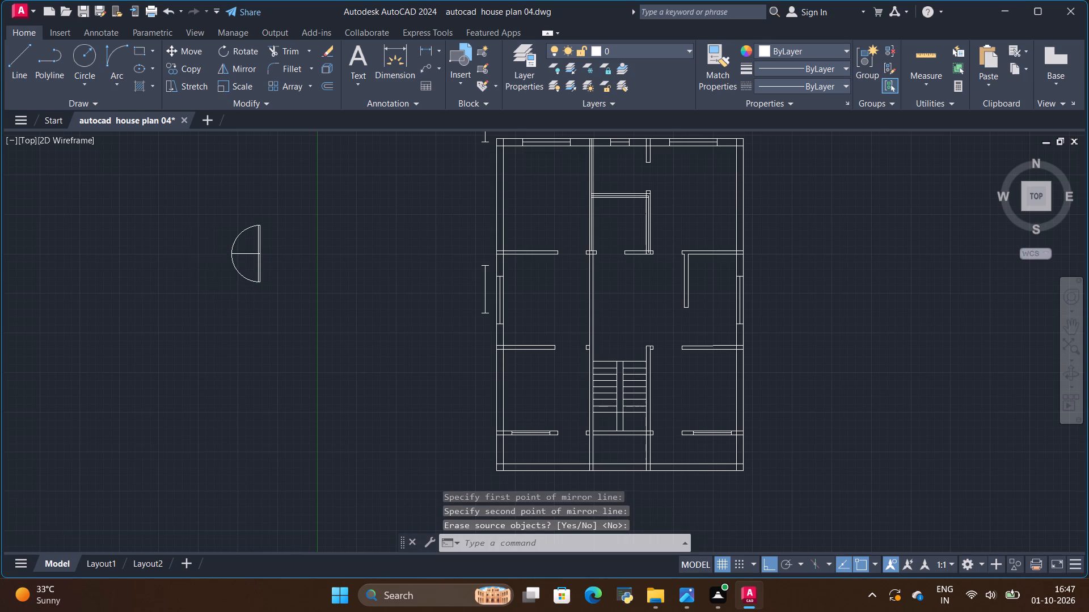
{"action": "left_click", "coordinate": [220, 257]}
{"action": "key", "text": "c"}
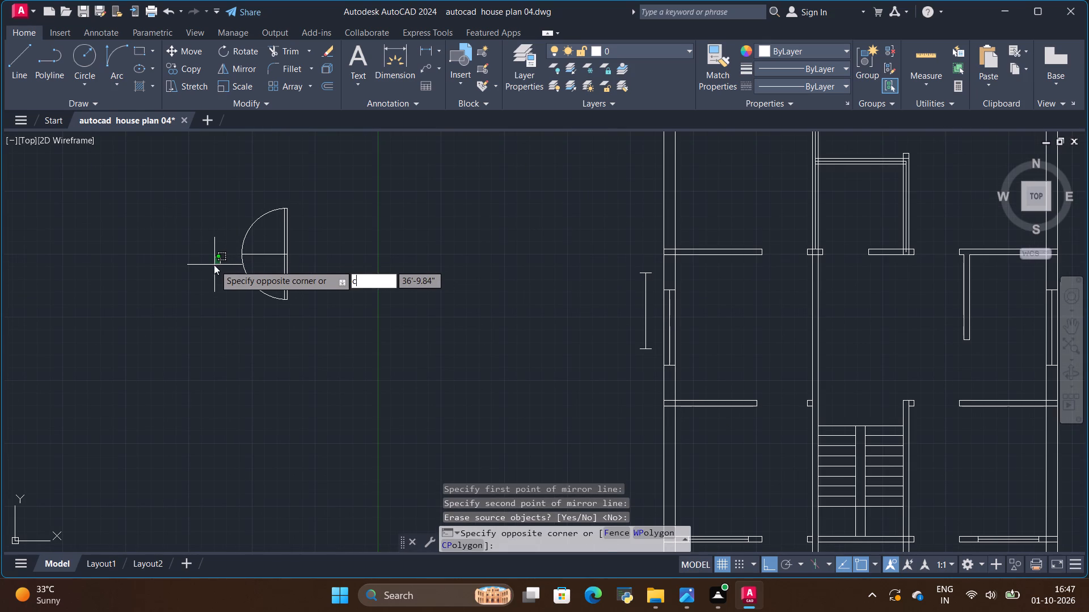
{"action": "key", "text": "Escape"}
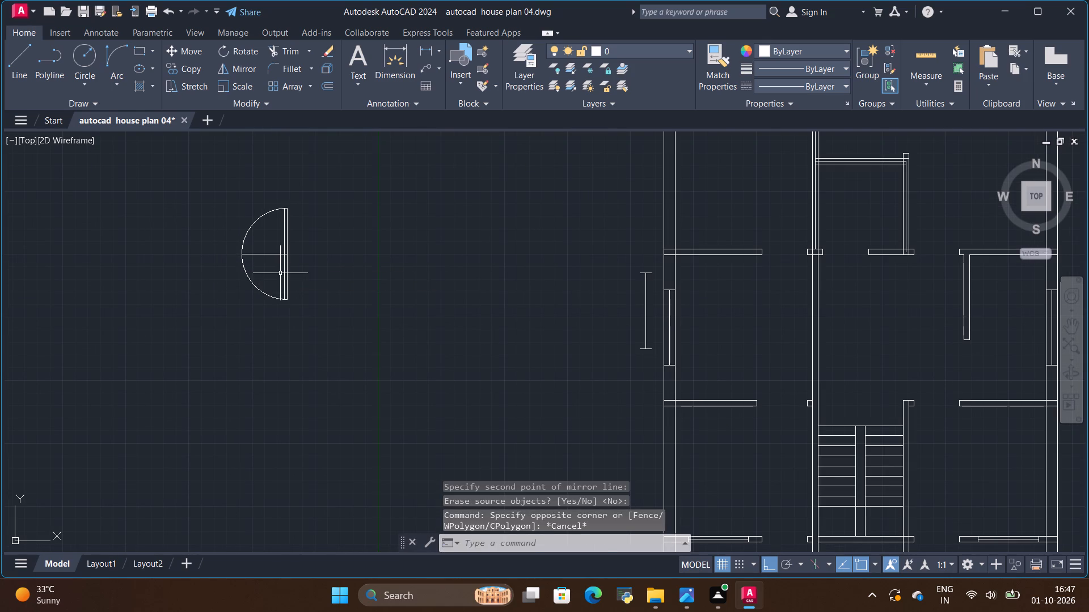
With Ortho off, copy the lower door from its upper-right corner to the top corner of the wall stub at the lower-left bedroom's upper doorway.
{"action": "left_click", "coordinate": [288, 270]}
{"action": "scroll", "coordinate": [277, 297], "scroll_direction": "up", "scroll_amount": 2}
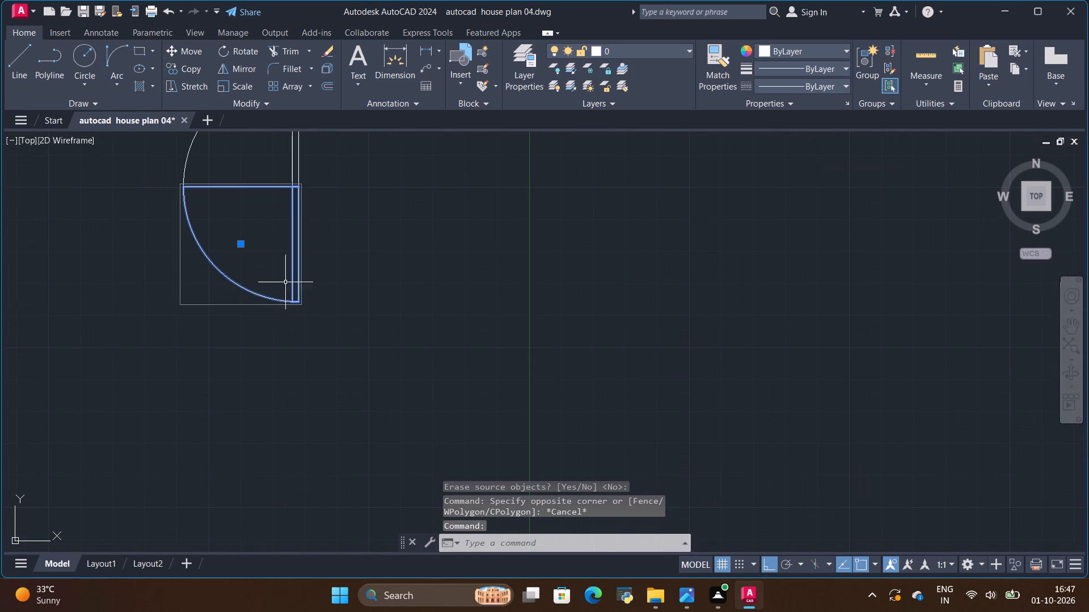
{"action": "scroll", "coordinate": [299, 192], "scroll_direction": "up", "scroll_amount": 1}
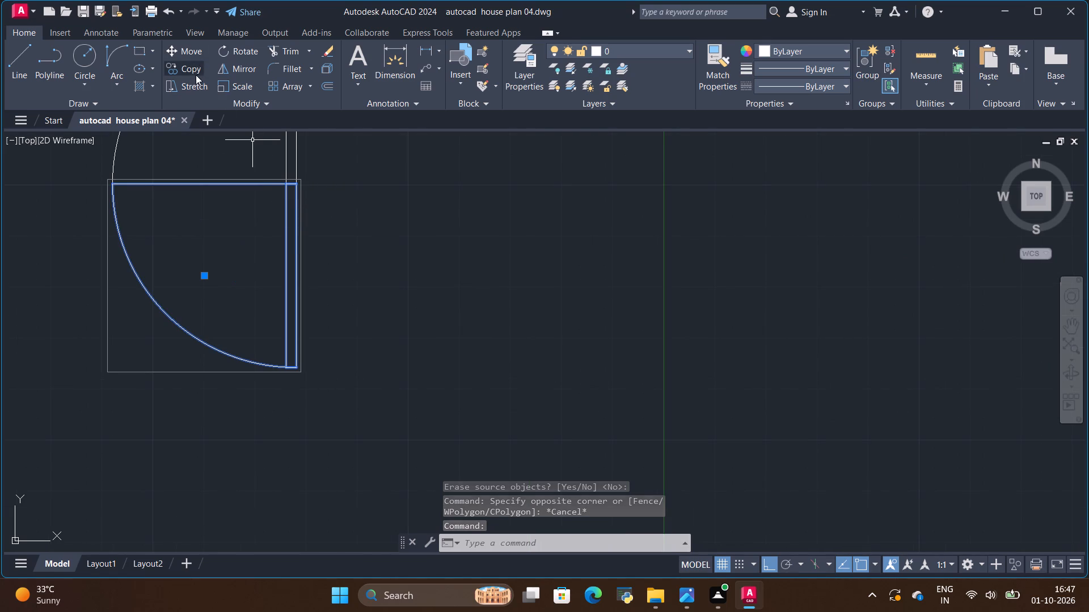
{"action": "left_click", "coordinate": [195, 67]}
{"action": "scroll", "coordinate": [272, 154], "scroll_direction": "up", "scroll_amount": 2}
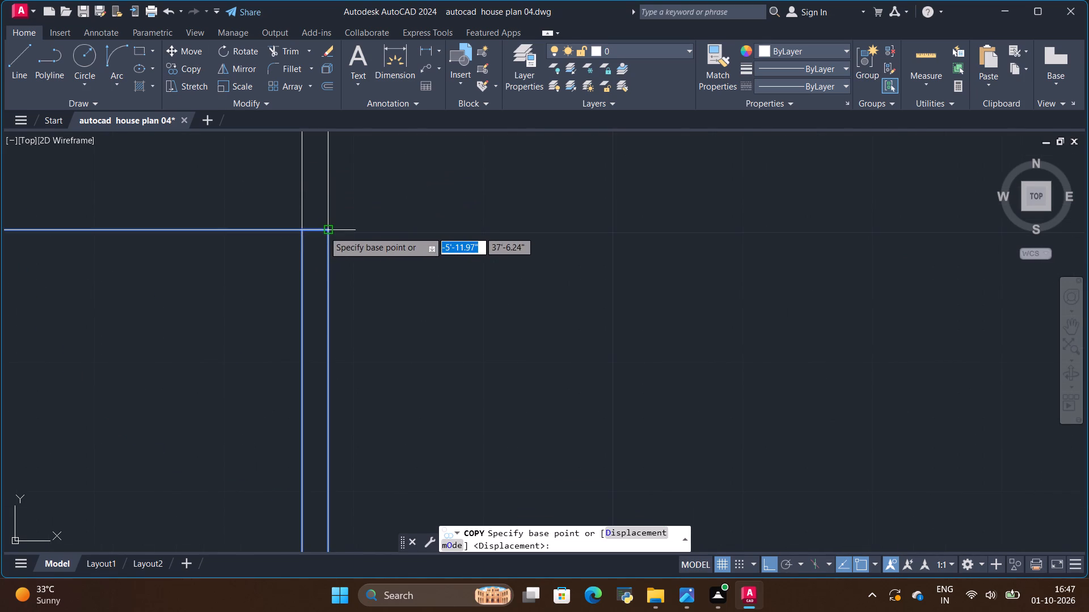
{"action": "left_click", "coordinate": [324, 231]}
{"action": "scroll", "coordinate": [226, 254], "scroll_direction": "down", "scroll_amount": 6}
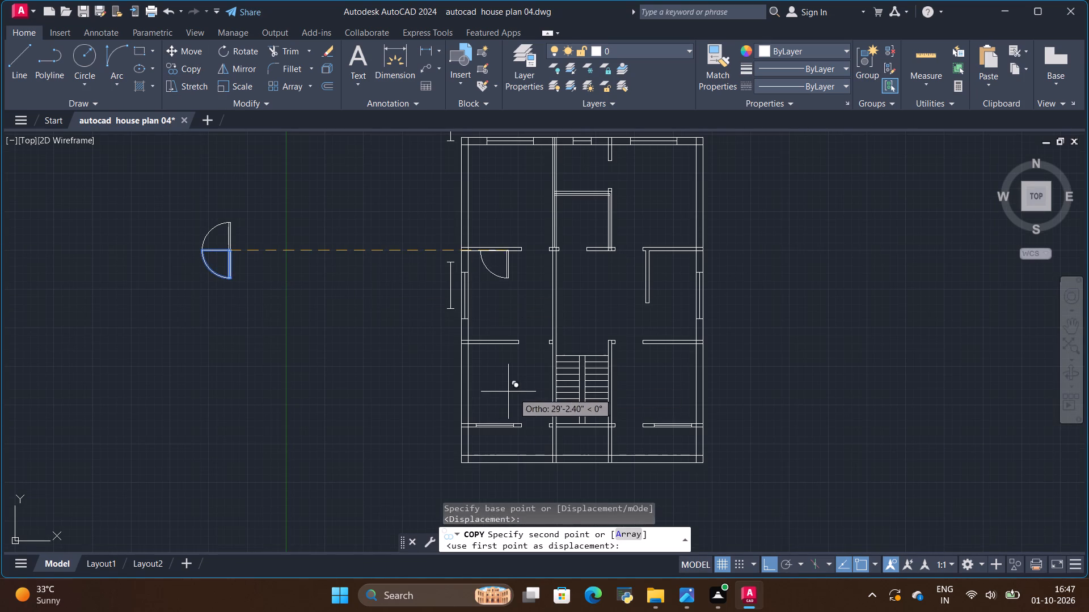
{"action": "left_click", "coordinate": [773, 572]}
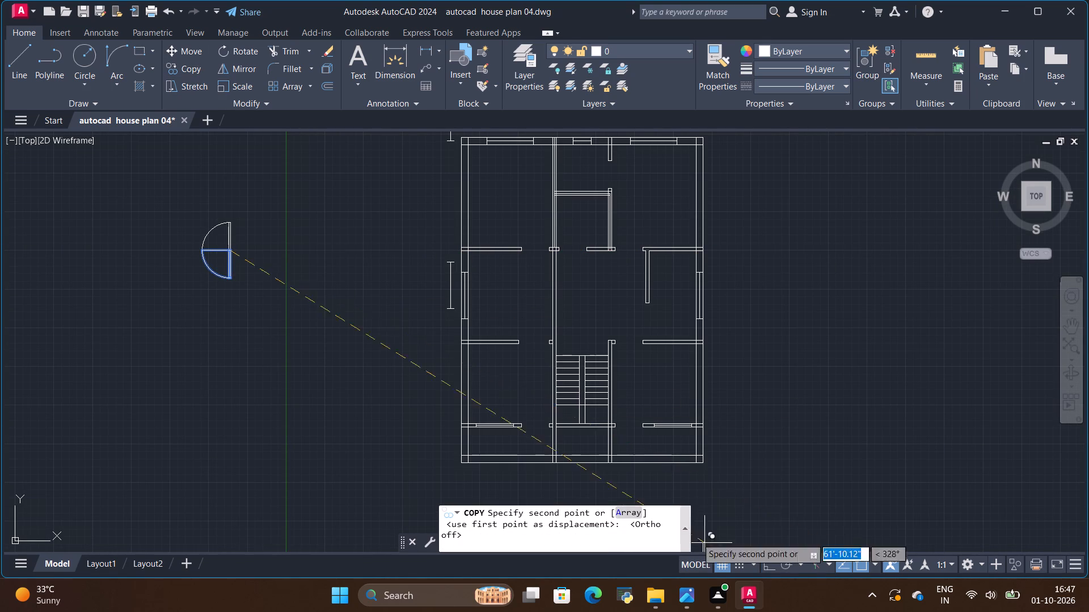
{"action": "scroll", "coordinate": [479, 347], "scroll_direction": "up", "scroll_amount": 1}
{"action": "scroll", "coordinate": [566, 365], "scroll_direction": "up", "scroll_amount": 2}
{"action": "scroll", "coordinate": [590, 319], "scroll_direction": "up", "scroll_amount": 1}
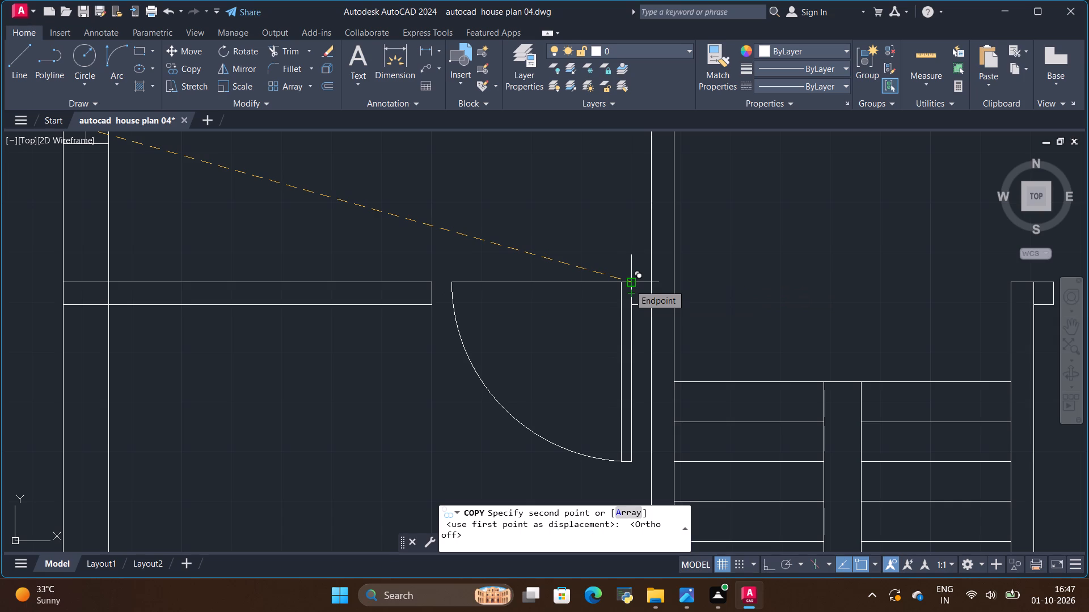
{"action": "left_click", "coordinate": [629, 284]}
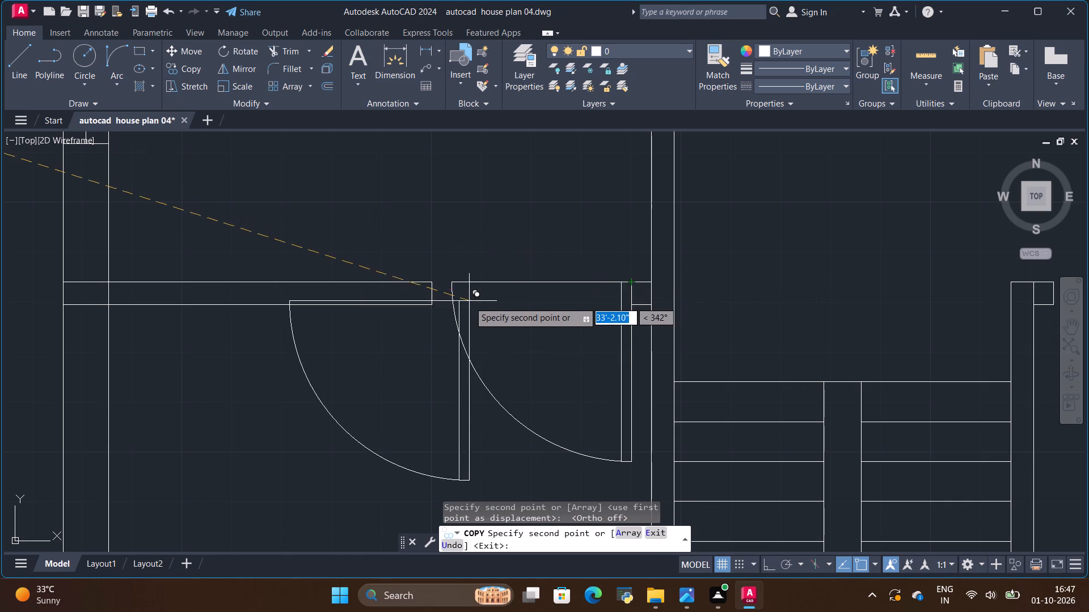
Check the hand-drawn reference and place another door copy at the wall stub's top corner in the lower-left balcony doorway.
{"action": "scroll", "coordinate": [469, 304], "scroll_direction": "down", "scroll_amount": 5}
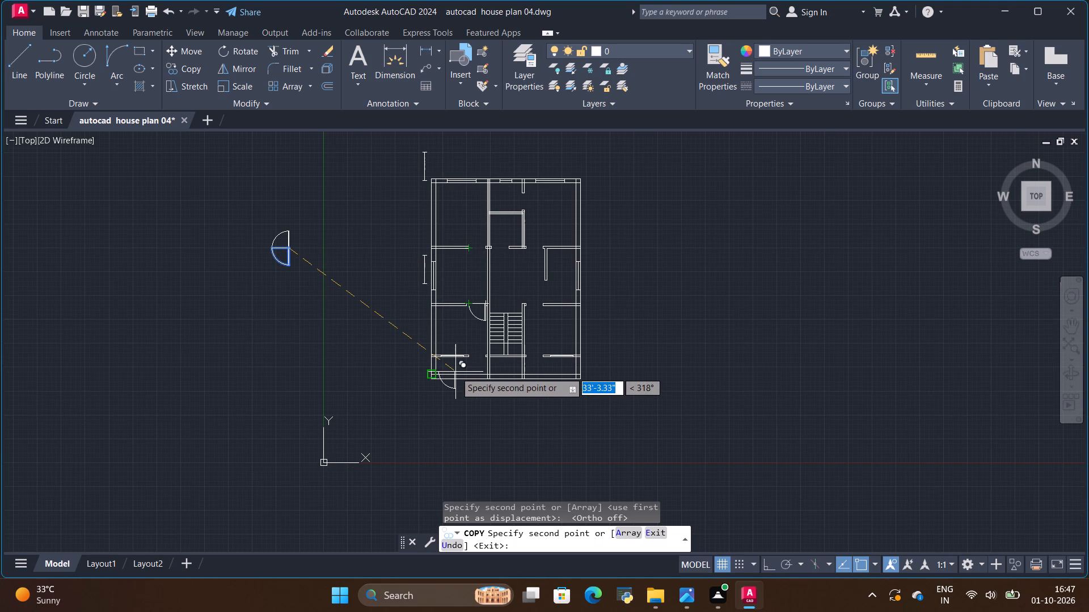
{"action": "key", "text": "alt+Tab"}
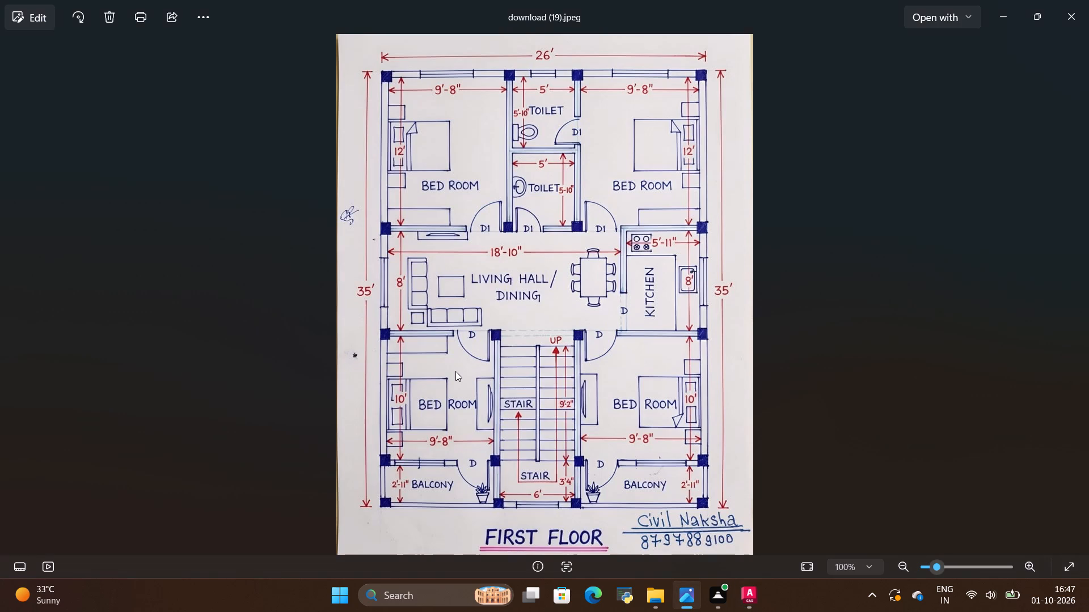
{"action": "key", "text": "alt+Tab"}
{"action": "scroll", "coordinate": [474, 363], "scroll_direction": "up", "scroll_amount": 5}
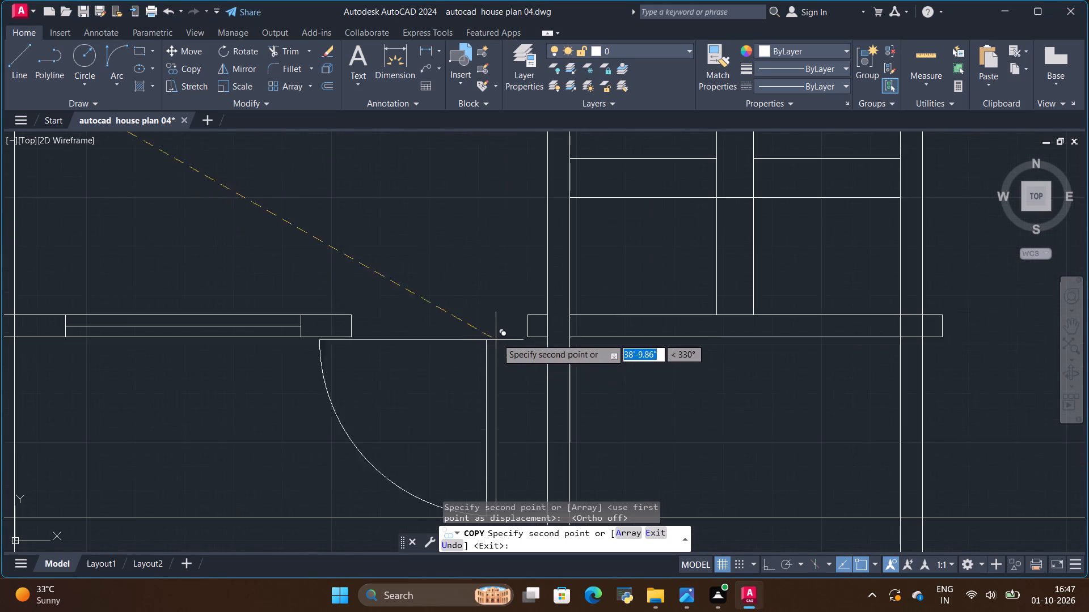
{"action": "left_click", "coordinate": [526, 318]}
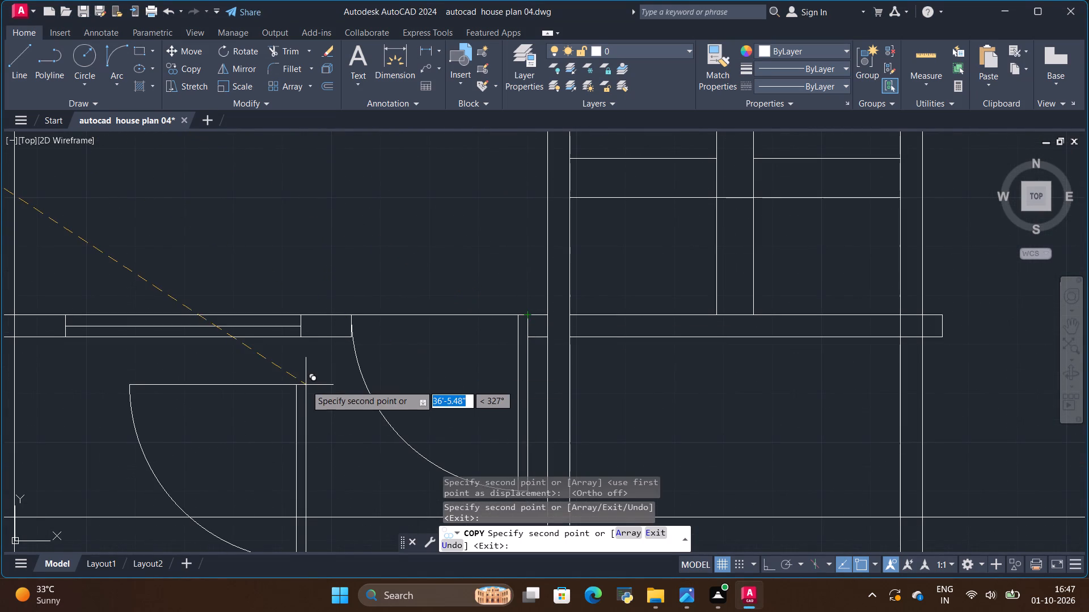
{"action": "key", "text": "Escape"}
Stretch both lines of the wall beside the lower-left bedroom's upper doorway 4" toward the stair, up to the door's swing arc.
{"action": "scroll", "coordinate": [441, 305], "scroll_direction": "down", "scroll_amount": 5}
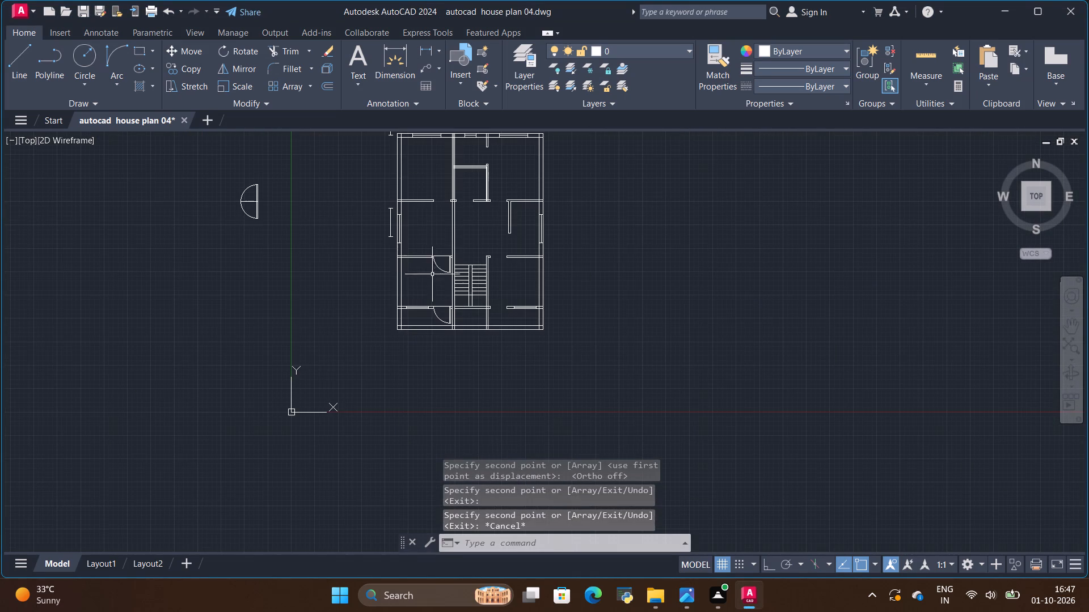
{"action": "scroll", "coordinate": [442, 177], "scroll_direction": "up", "scroll_amount": 2}
{"action": "scroll", "coordinate": [408, 376], "scroll_direction": "up", "scroll_amount": 2}
{"action": "scroll", "coordinate": [413, 290], "scroll_direction": "up", "scroll_amount": 1}
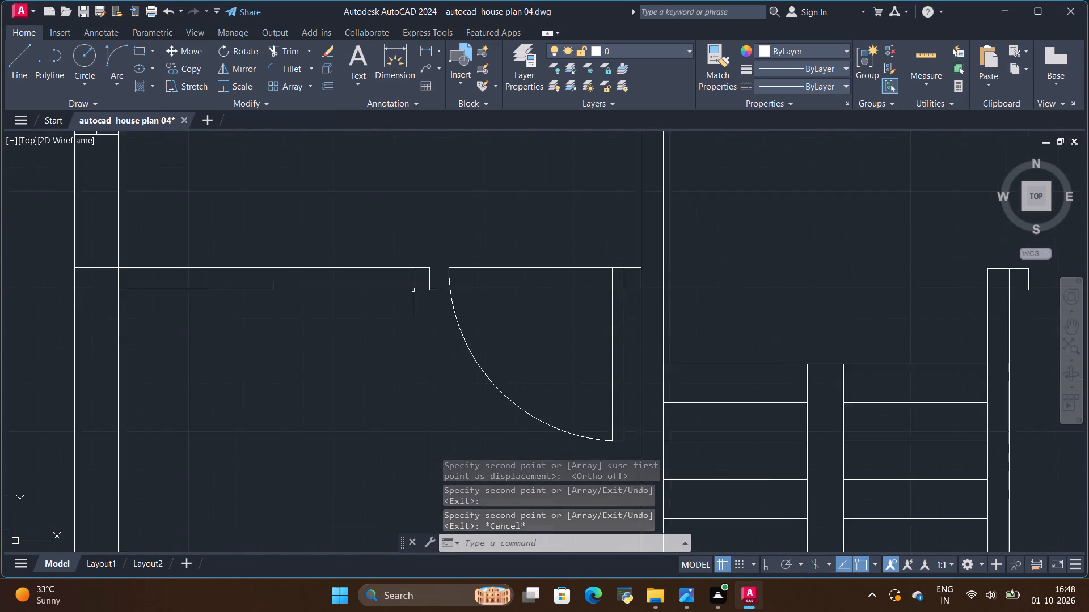
{"action": "scroll", "coordinate": [413, 290], "scroll_direction": "up", "scroll_amount": 1}
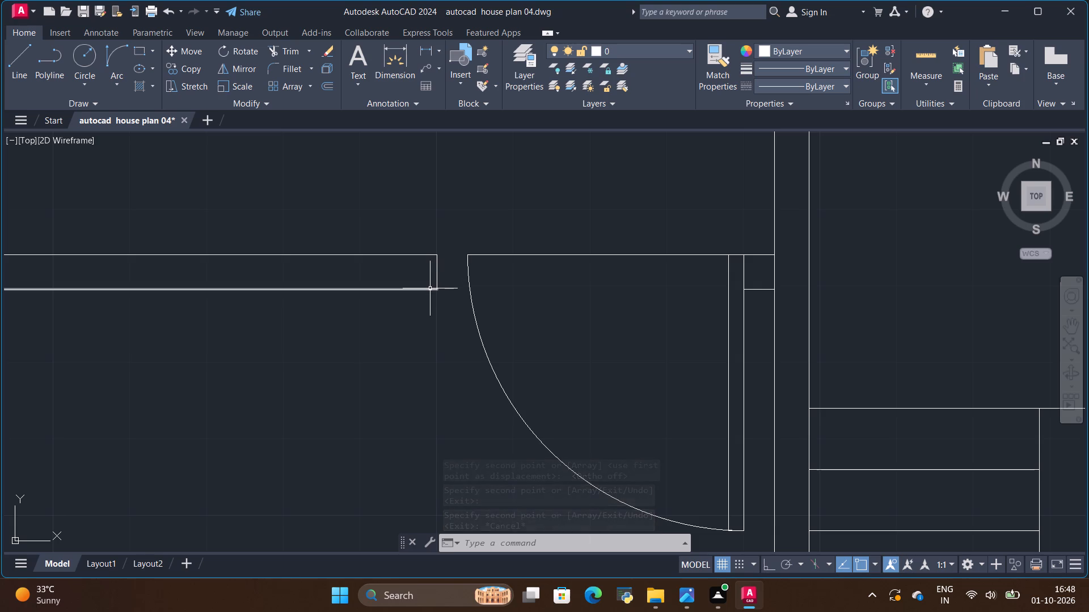
{"action": "left_click", "coordinate": [430, 288]}
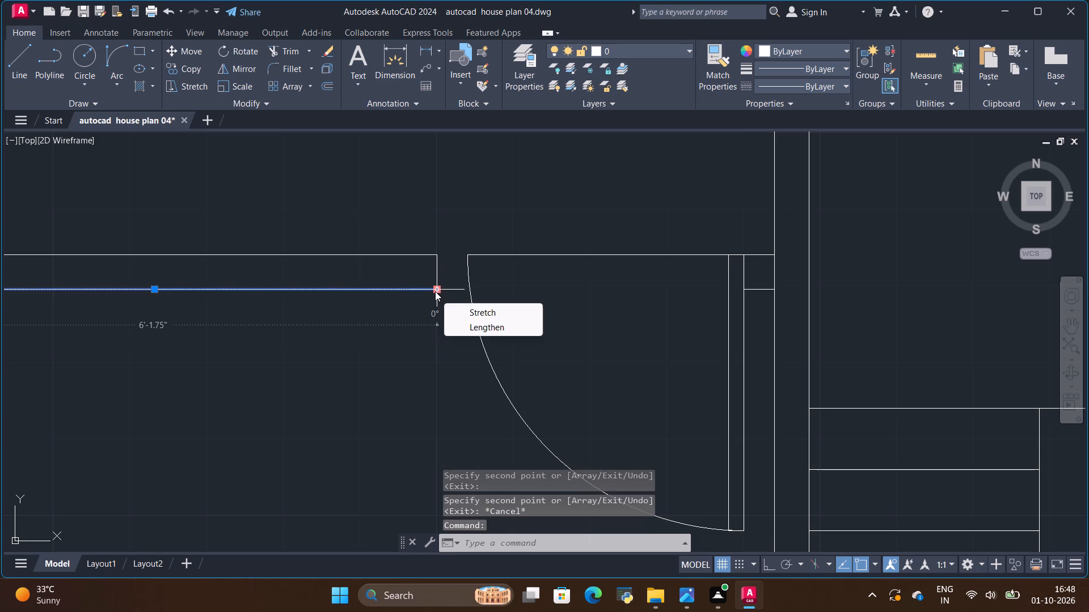
{"action": "left_click", "coordinate": [414, 254]}
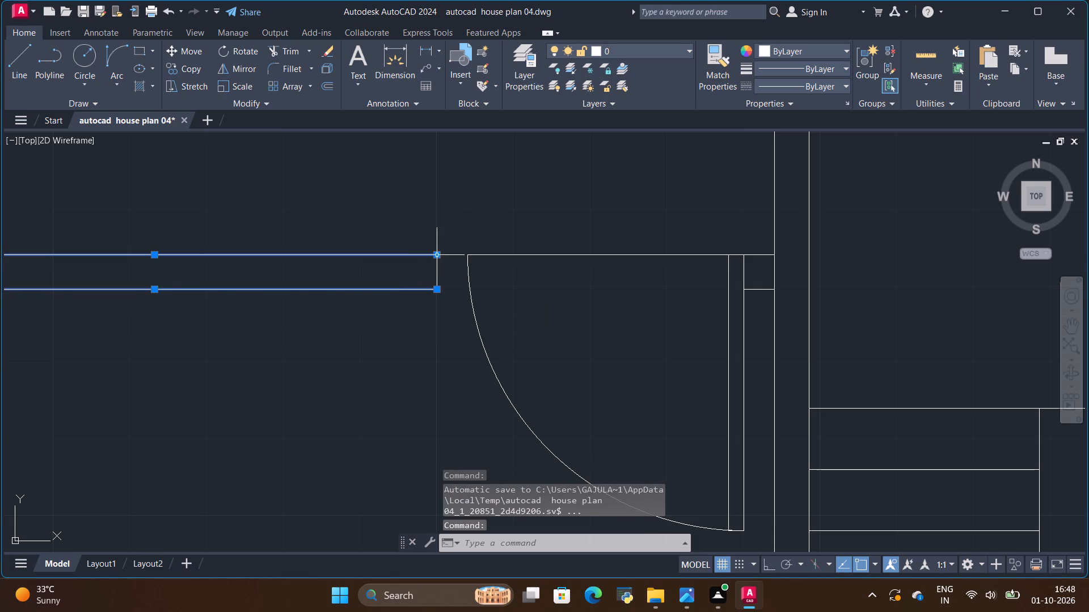
{"action": "left_click", "coordinate": [437, 253]}
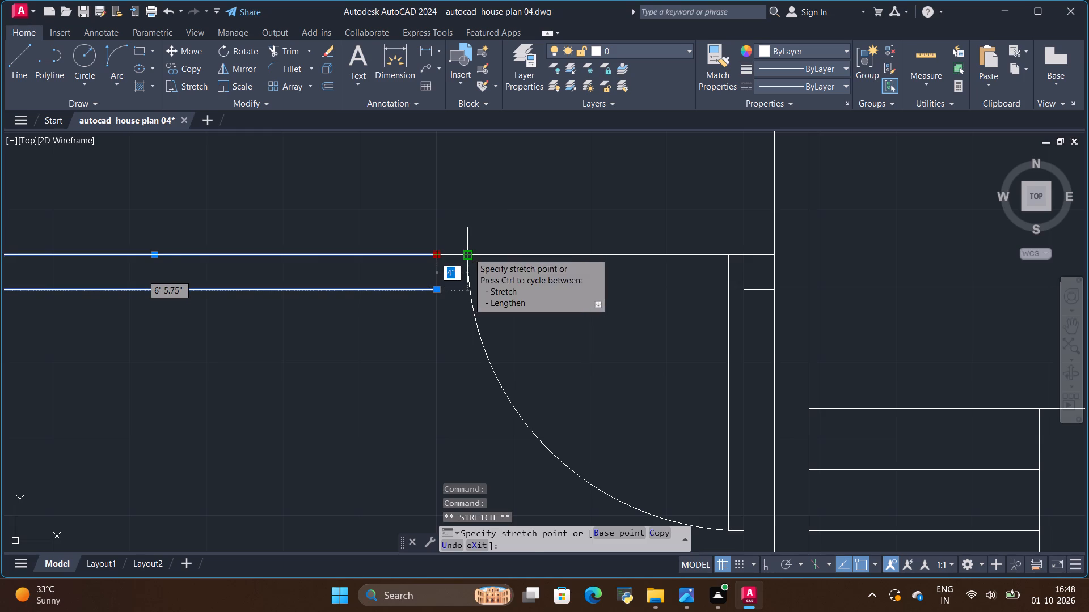
{"action": "left_click", "coordinate": [468, 253]}
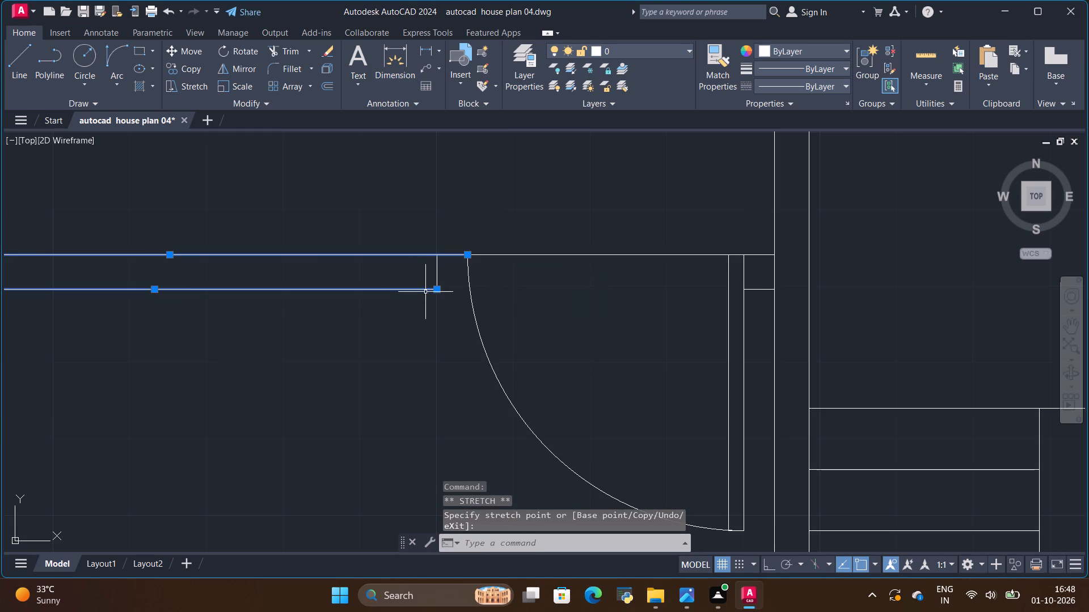
{"action": "left_click", "coordinate": [437, 290]}
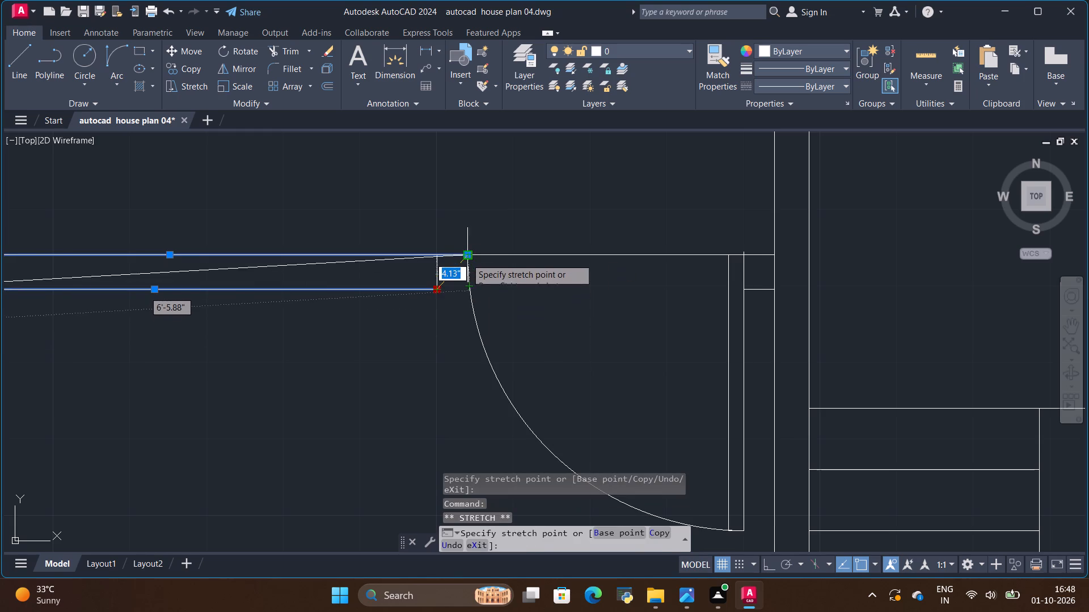
{"action": "left_click", "coordinate": [466, 290]}
{"action": "key", "text": "Escape"}
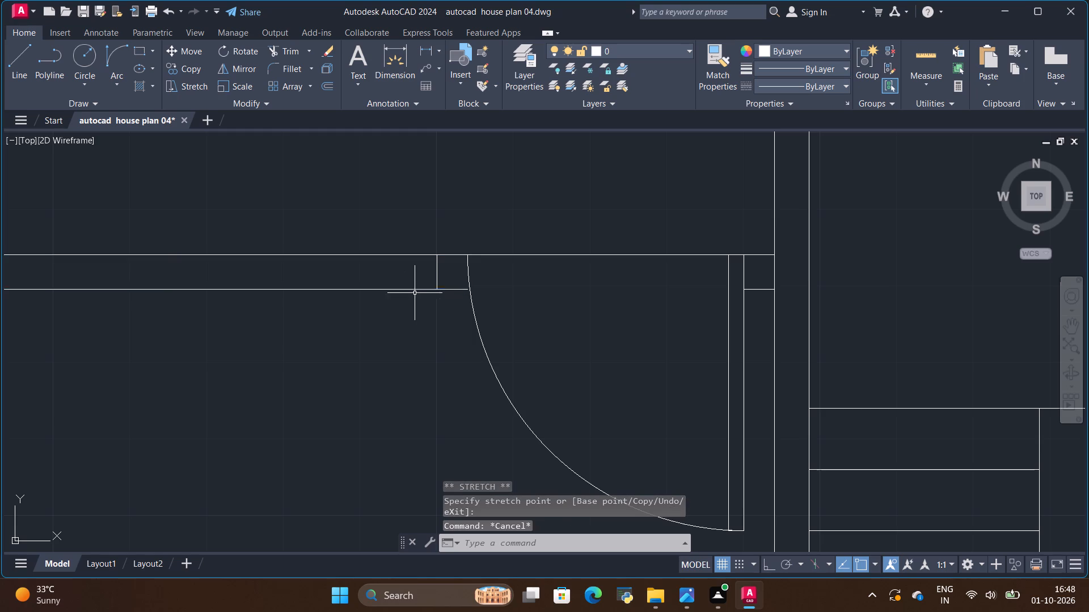
Move that wall's short end line across to the extended wall ends at the door arc.
{"action": "left_click", "coordinate": [437, 273]}
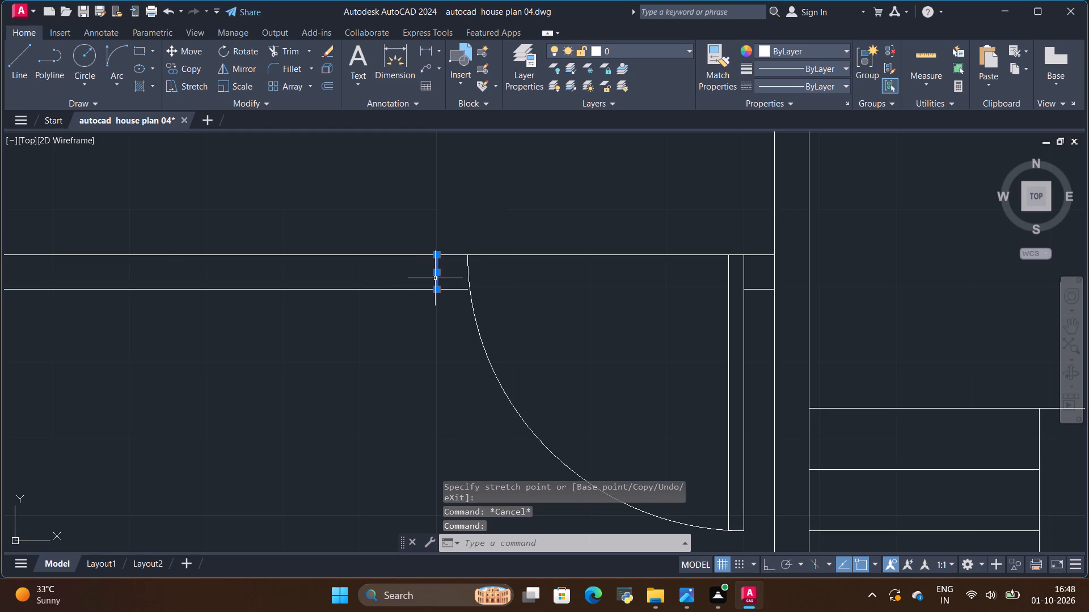
{"action": "left_click", "coordinate": [437, 274]}
{"action": "left_click", "coordinate": [465, 274]}
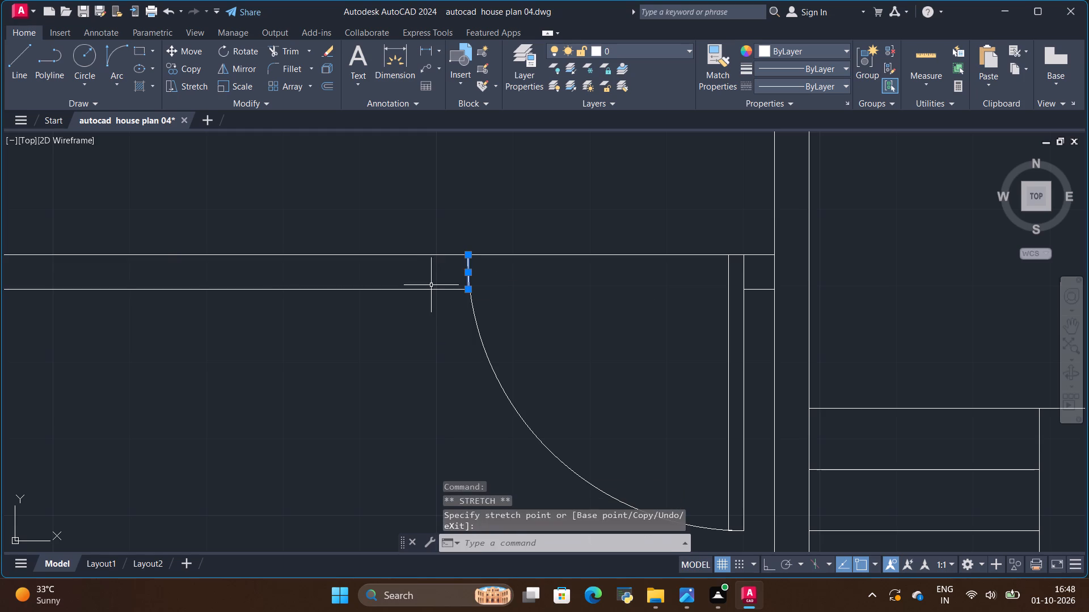
{"action": "key", "text": "Escape"}
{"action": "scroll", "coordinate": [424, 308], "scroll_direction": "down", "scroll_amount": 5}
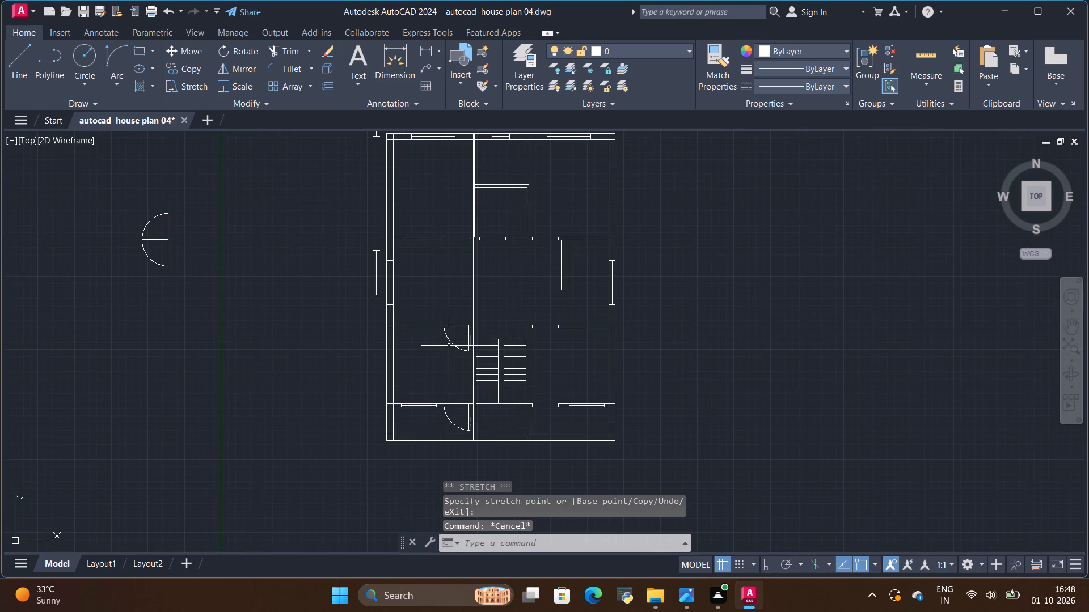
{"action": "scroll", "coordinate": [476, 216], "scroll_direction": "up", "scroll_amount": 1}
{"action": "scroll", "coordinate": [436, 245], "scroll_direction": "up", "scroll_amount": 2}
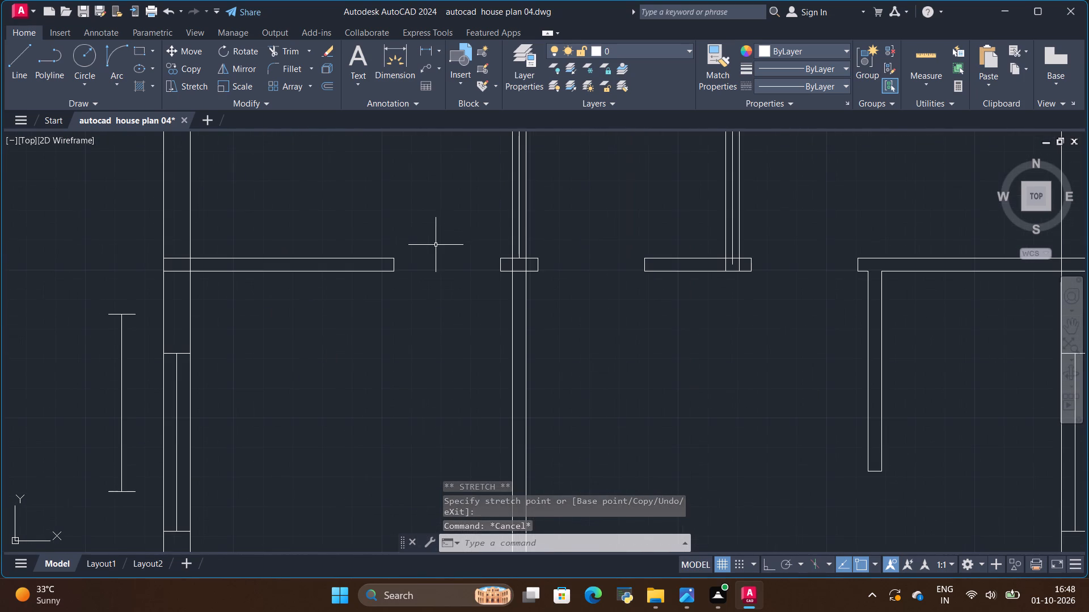
Copy the upper spare door from its hinge-side bottom corner to the wall stub's bottom corner in the upper-left bedroom's doorway.
{"action": "scroll", "coordinate": [455, 308], "scroll_direction": "down", "scroll_amount": 1}
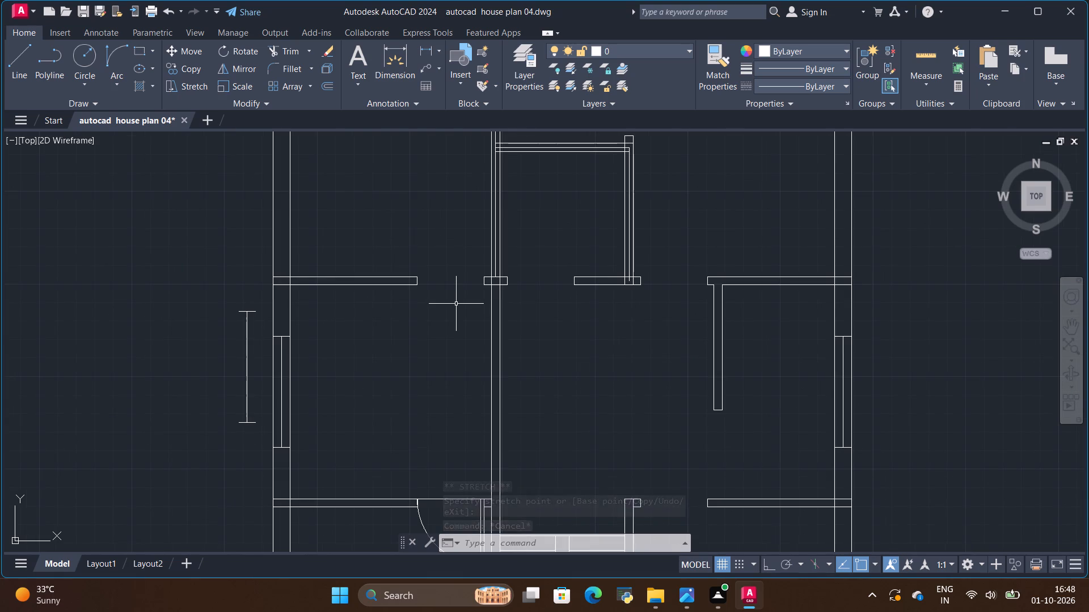
{"action": "scroll", "coordinate": [456, 304], "scroll_direction": "down", "scroll_amount": 2}
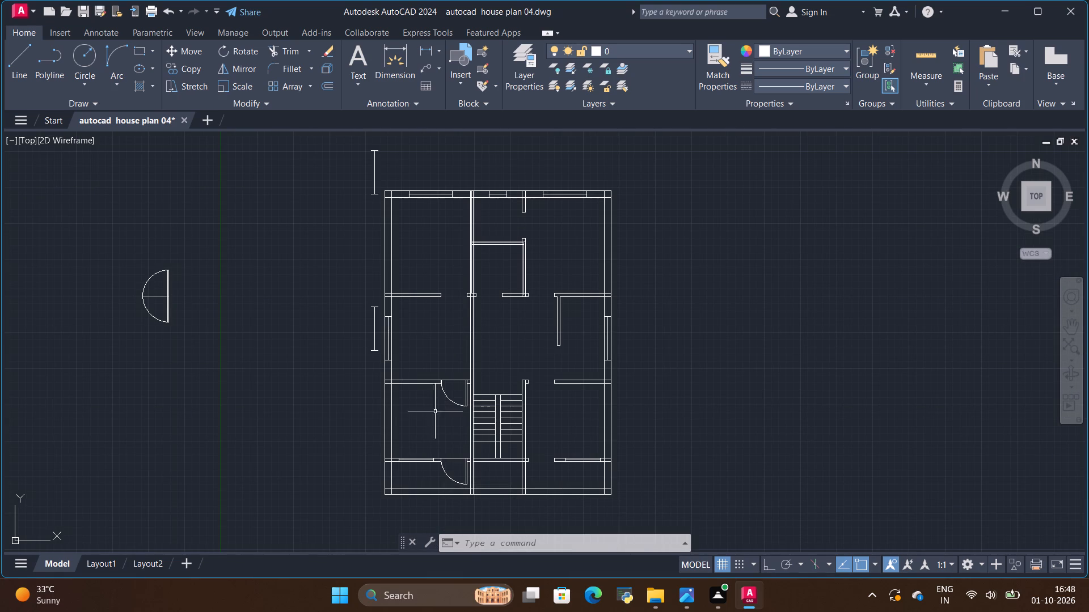
{"action": "scroll", "coordinate": [152, 291], "scroll_direction": "up", "scroll_amount": 1}
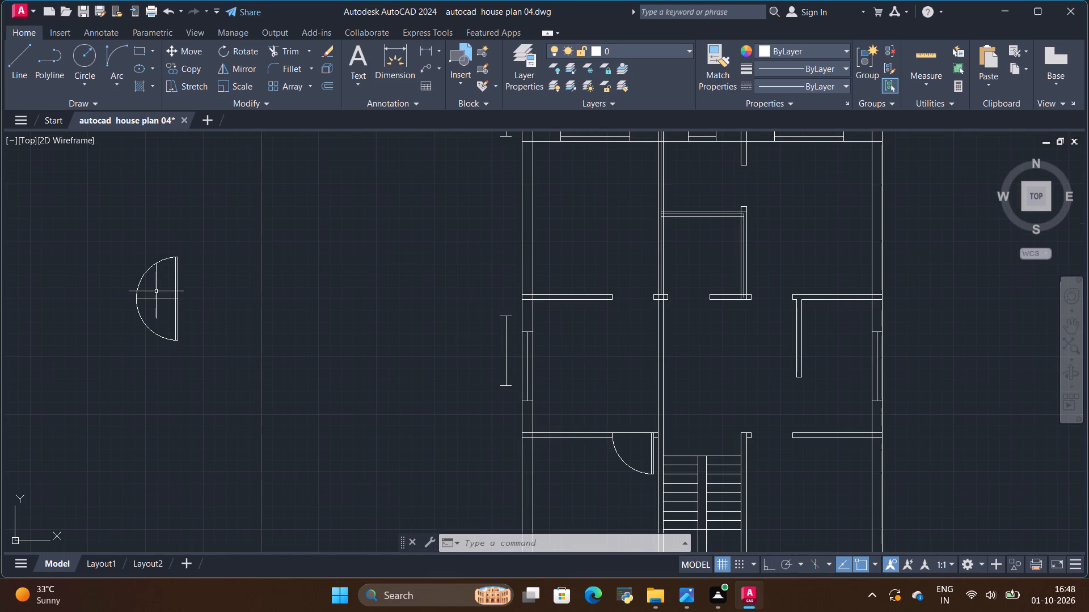
{"action": "scroll", "coordinate": [176, 287], "scroll_direction": "up", "scroll_amount": 2}
{"action": "left_click", "coordinate": [172, 296]}
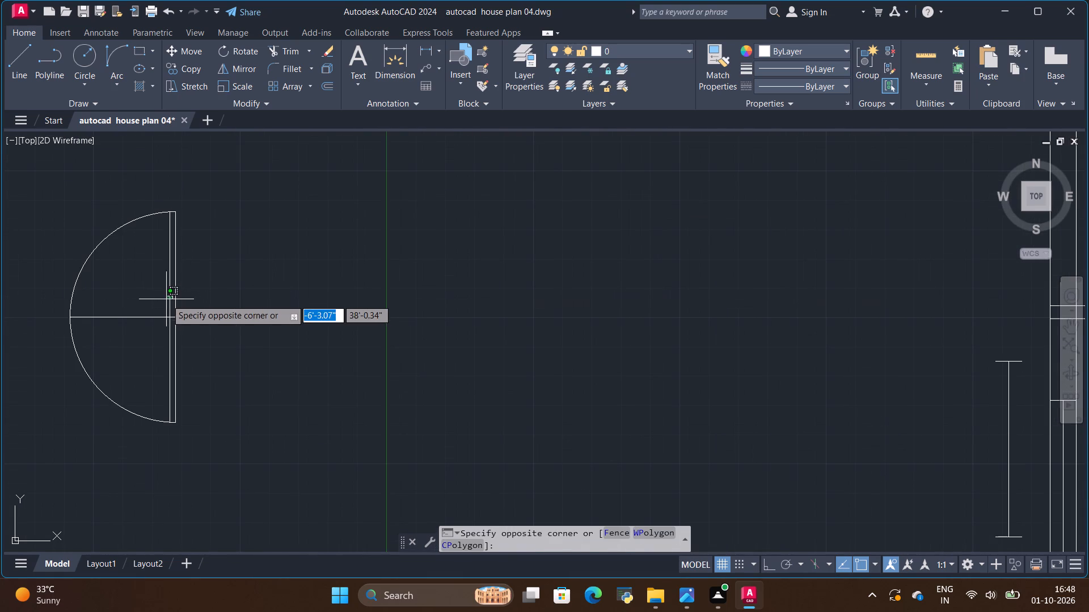
{"action": "left_click", "coordinate": [166, 299]}
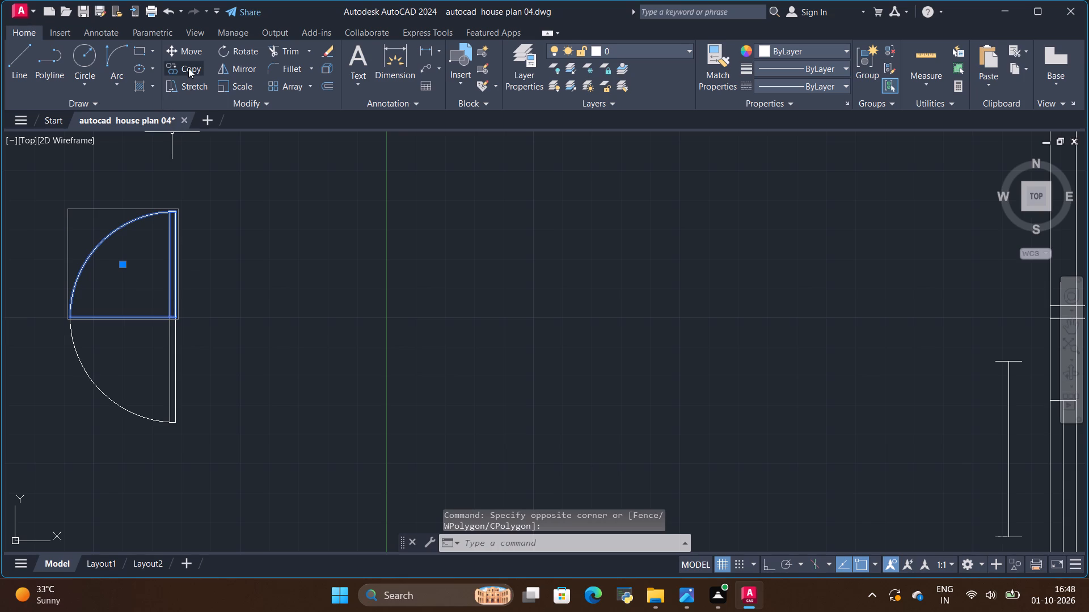
{"action": "left_click", "coordinate": [188, 68]}
{"action": "left_click", "coordinate": [178, 316]}
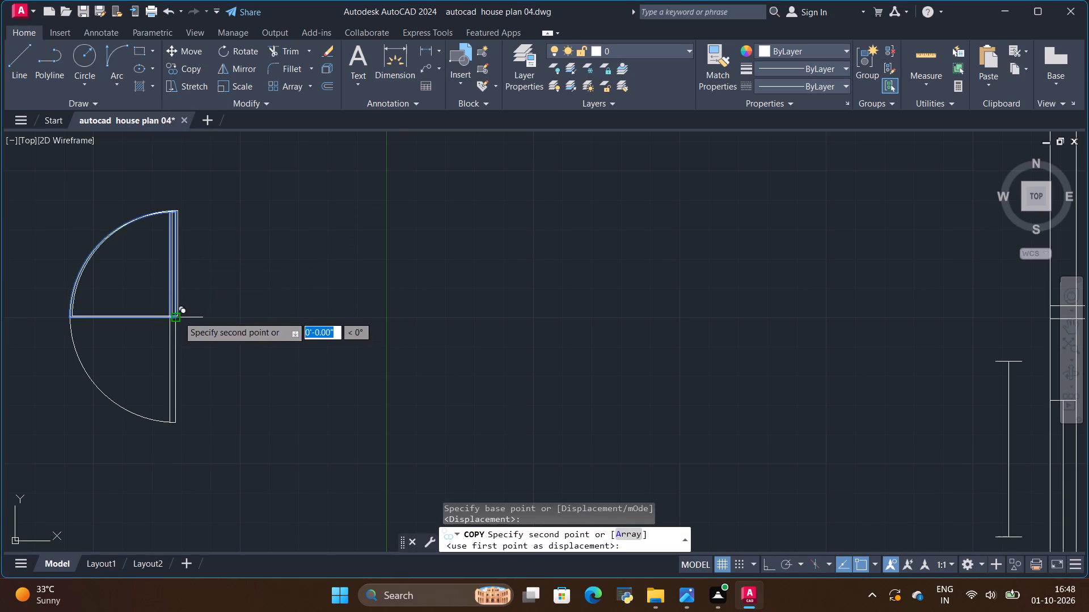
{"action": "scroll", "coordinate": [339, 319], "scroll_direction": "down", "scroll_amount": 3}
{"action": "scroll", "coordinate": [611, 307], "scroll_direction": "up", "scroll_amount": 2}
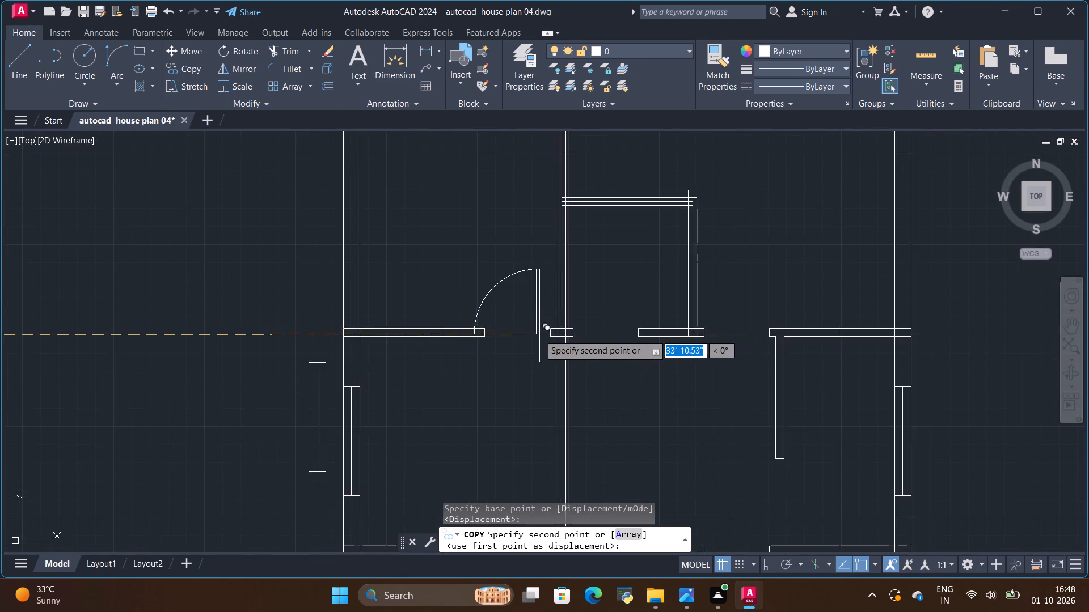
{"action": "scroll", "coordinate": [538, 335], "scroll_direction": "up", "scroll_amount": 1}
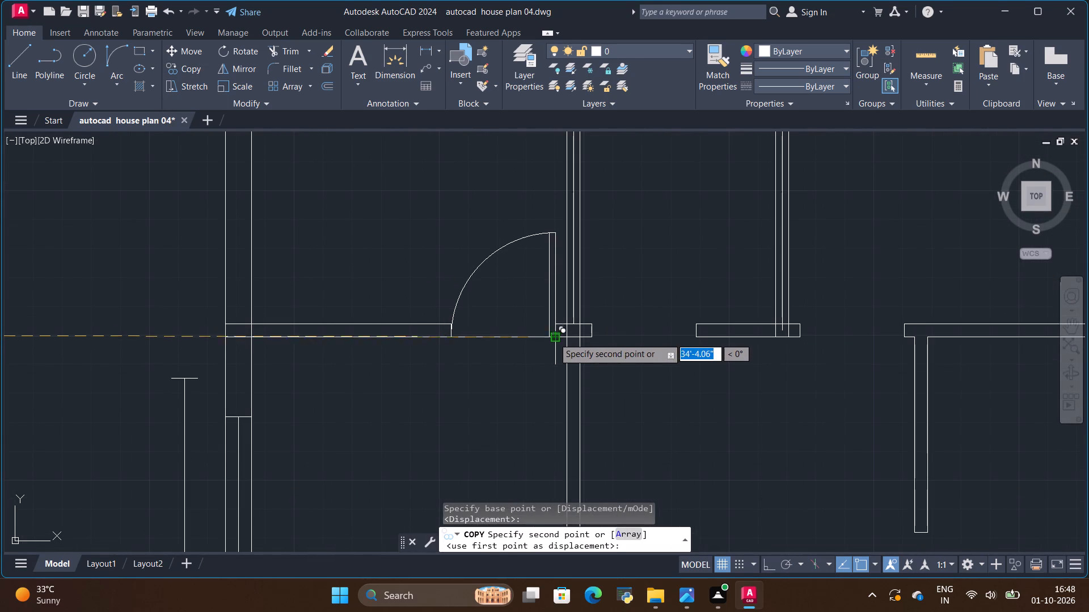
{"action": "scroll", "coordinate": [554, 338], "scroll_direction": "up", "scroll_amount": 3}
{"action": "left_click", "coordinate": [552, 331]}
{"action": "scroll", "coordinate": [311, 413], "scroll_direction": "down", "scroll_amount": 2}
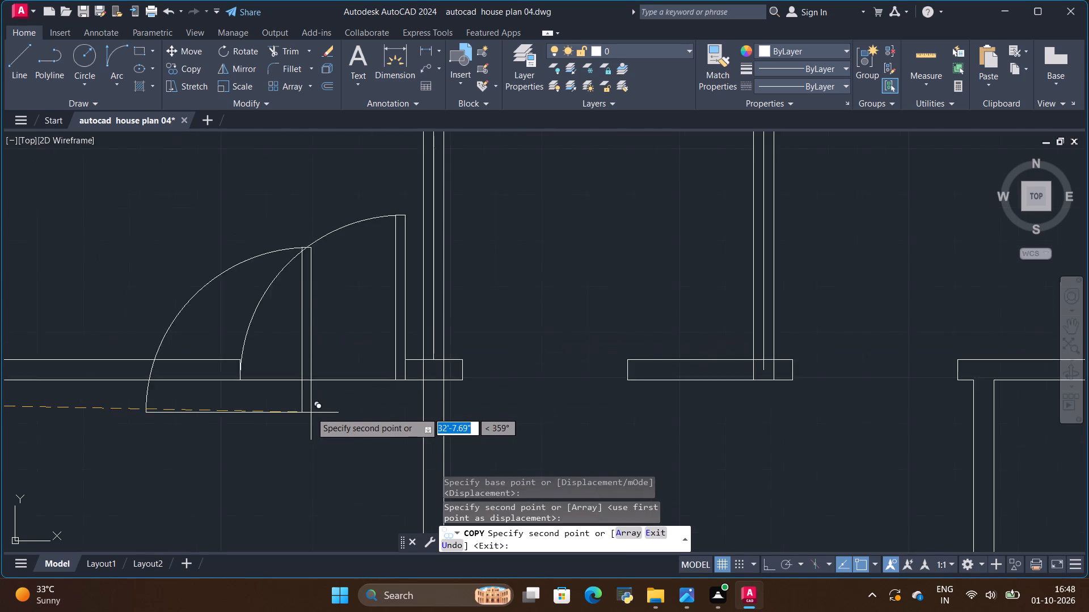
{"action": "scroll", "coordinate": [311, 411], "scroll_direction": "down", "scroll_amount": 3}
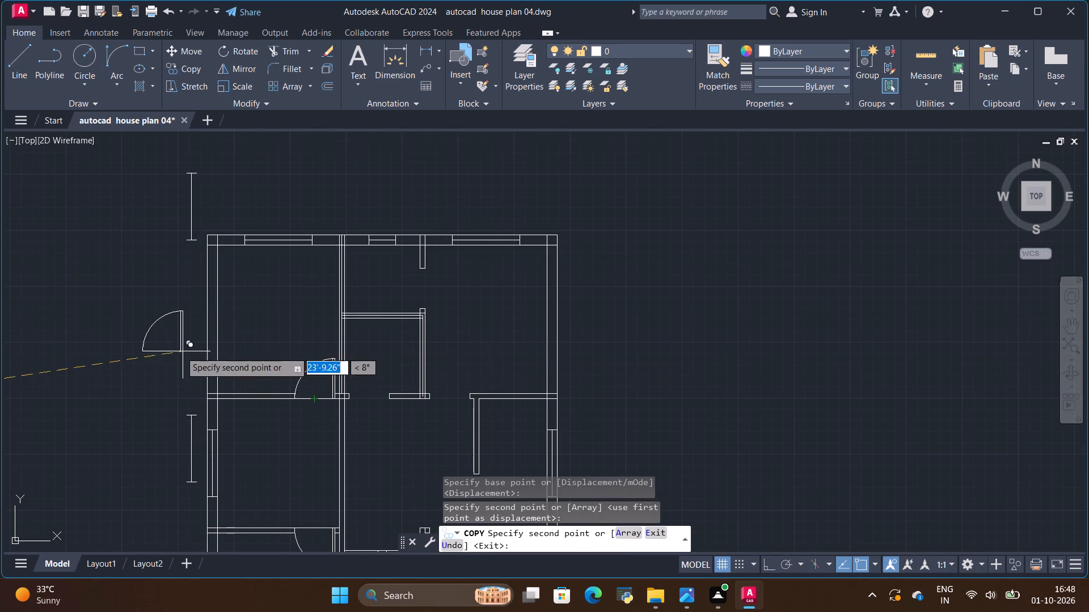
{"action": "scroll", "coordinate": [230, 326], "scroll_direction": "down", "scroll_amount": 2}
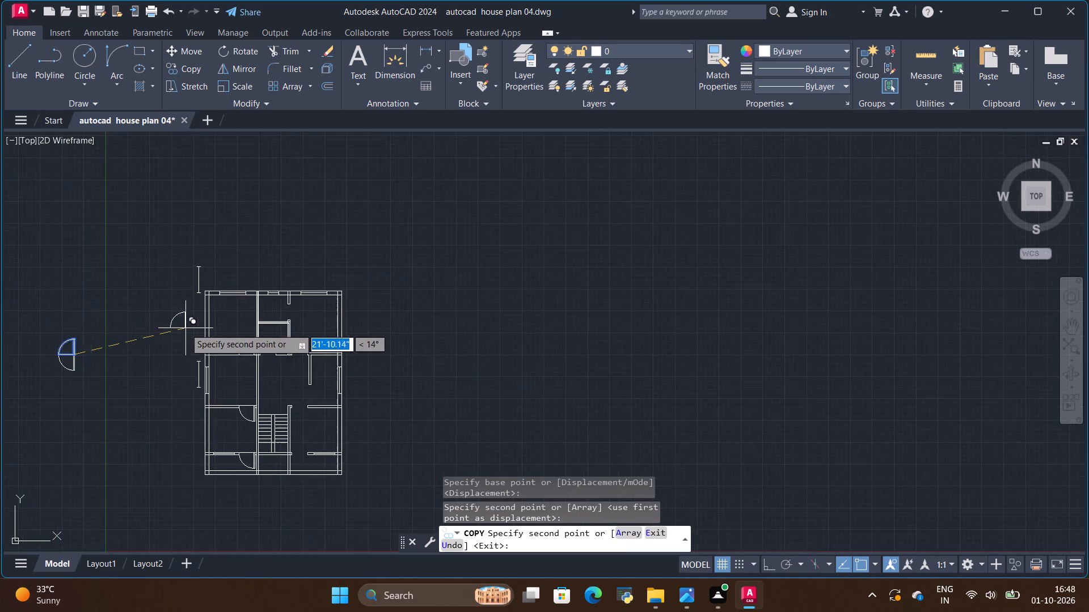
{"action": "scroll", "coordinate": [183, 328], "scroll_direction": "down", "scroll_amount": 1}
{"action": "key", "text": "Escape"}
Mirror the upper spare door about the outer vertical edge of its leaf, keeping the source door.
{"action": "scroll", "coordinate": [98, 355], "scroll_direction": "up", "scroll_amount": 3}
{"action": "scroll", "coordinate": [159, 333], "scroll_direction": "up", "scroll_amount": 2}
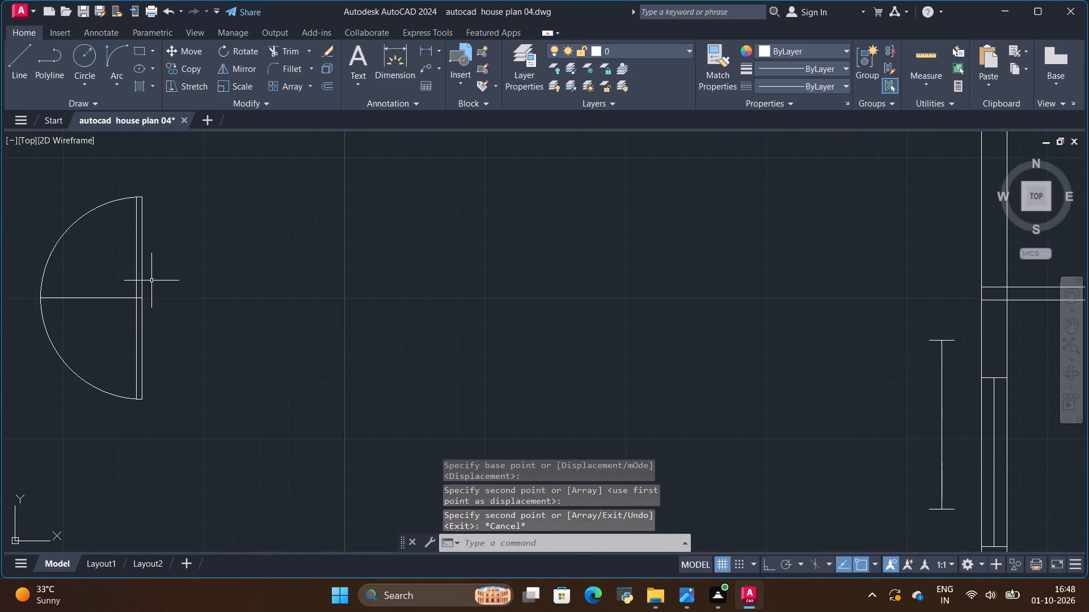
{"action": "left_click", "coordinate": [146, 276]}
{"action": "left_click", "coordinate": [141, 276]}
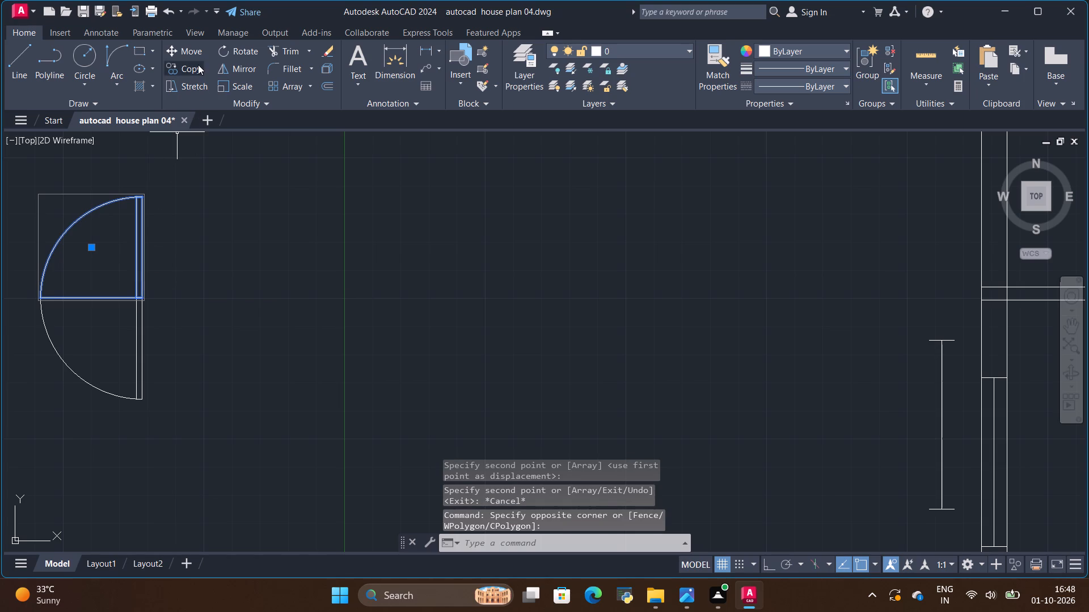
{"action": "left_click", "coordinate": [240, 67]}
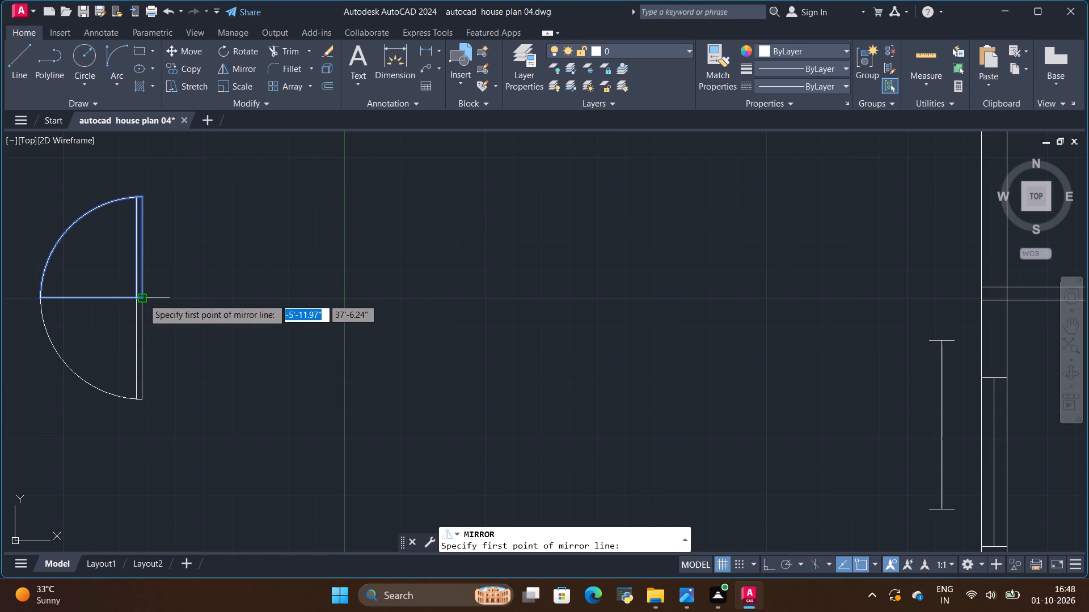
{"action": "left_click", "coordinate": [143, 299]}
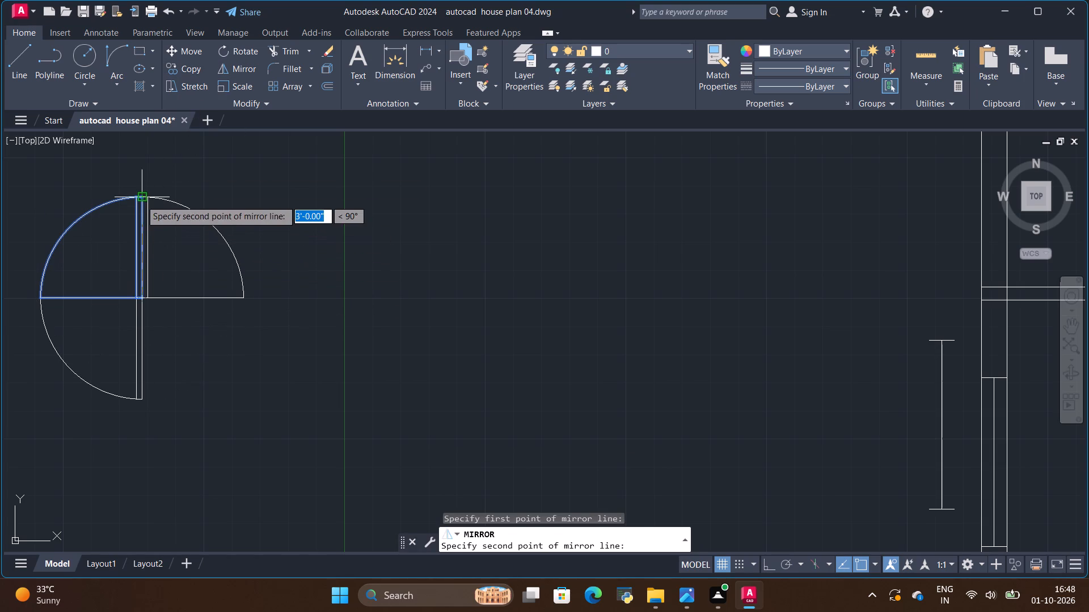
{"action": "left_click", "coordinate": [140, 200]}
{"action": "key", "text": "Return"}
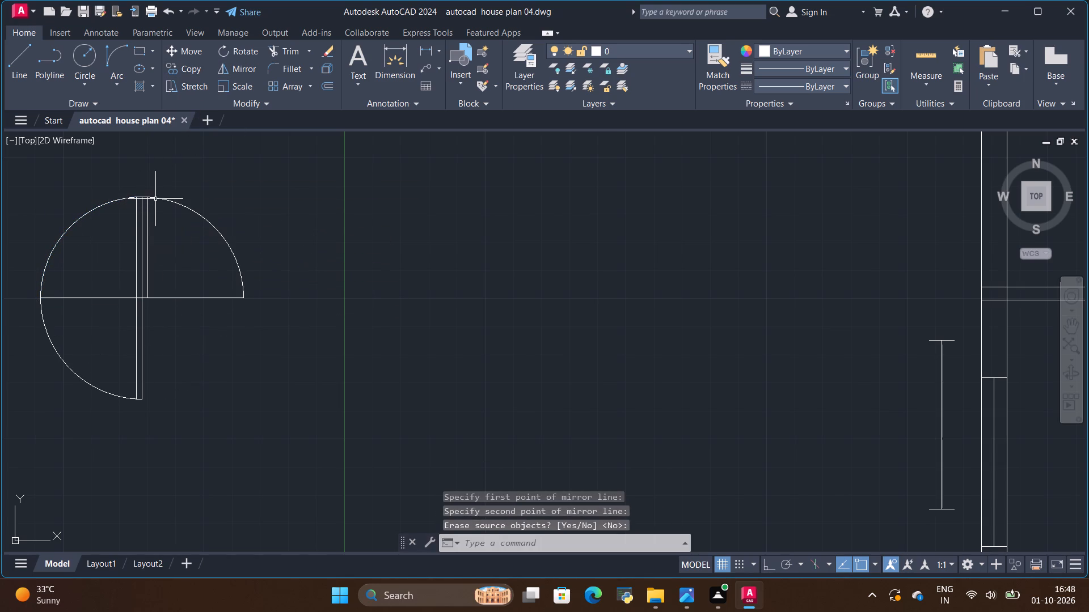
Copy the mirrored door from its hinge-side bottom corner to the wall end's bottom corner in the upper-right bedroom's doorway.
{"action": "left_click", "coordinate": [155, 198]}
{"action": "left_click", "coordinate": [188, 69]}
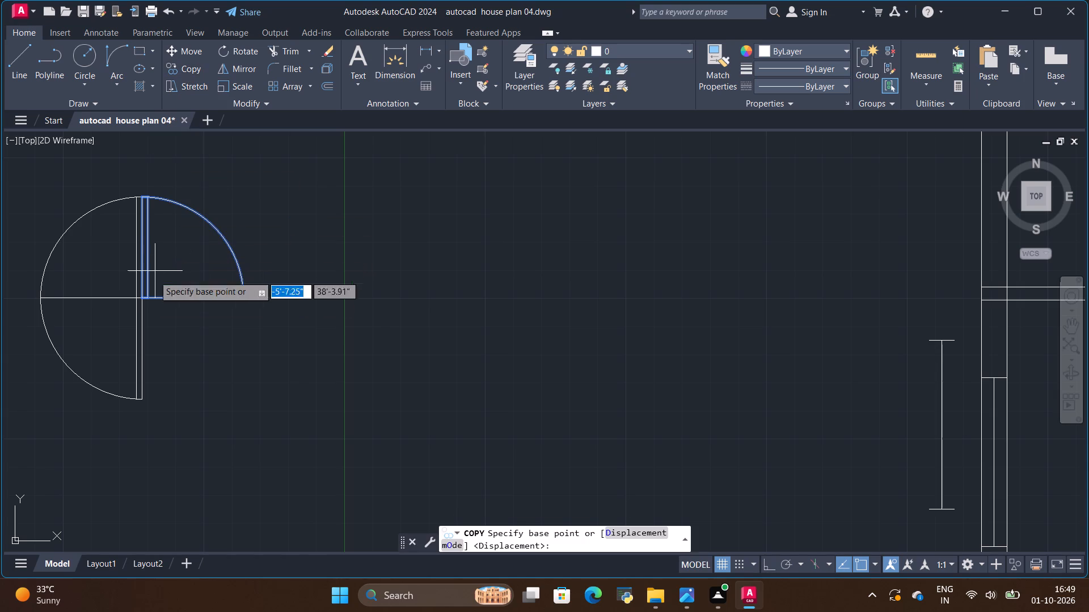
{"action": "left_click", "coordinate": [141, 297]}
{"action": "scroll", "coordinate": [85, 334], "scroll_direction": "down", "scroll_amount": 3}
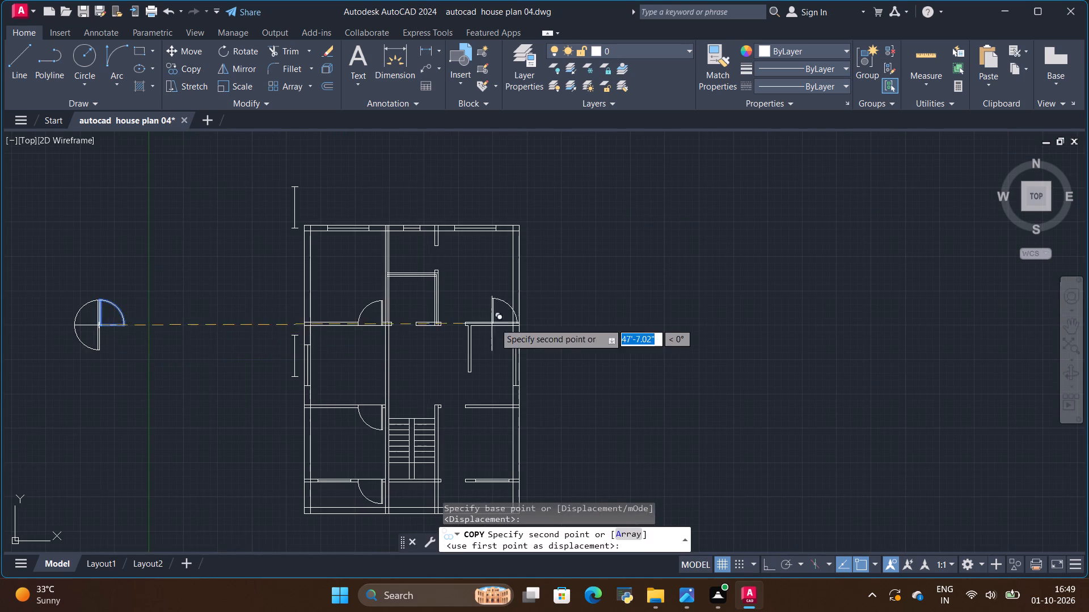
{"action": "scroll", "coordinate": [497, 322], "scroll_direction": "up", "scroll_amount": 1}
{"action": "scroll", "coordinate": [374, 334], "scroll_direction": "up", "scroll_amount": 2}
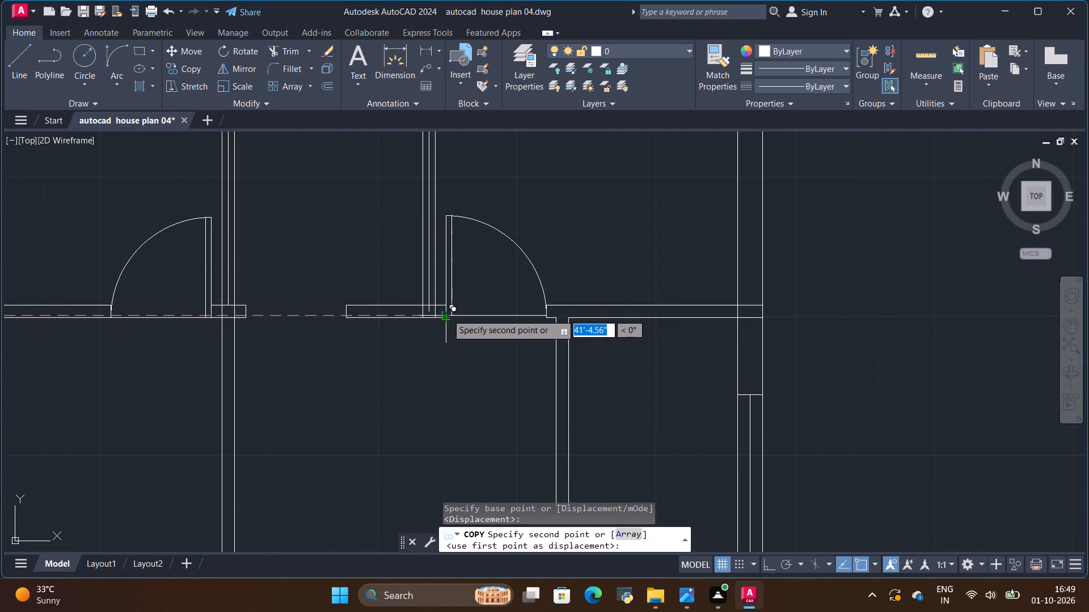
{"action": "left_click", "coordinate": [447, 317]}
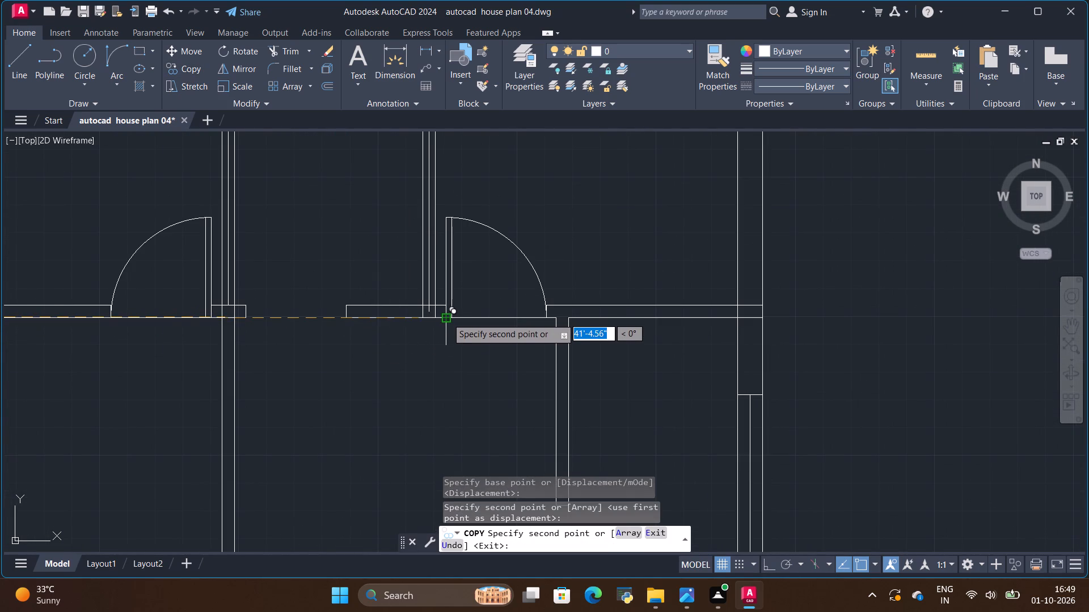
{"action": "scroll", "coordinate": [357, 304], "scroll_direction": "down", "scroll_amount": 3}
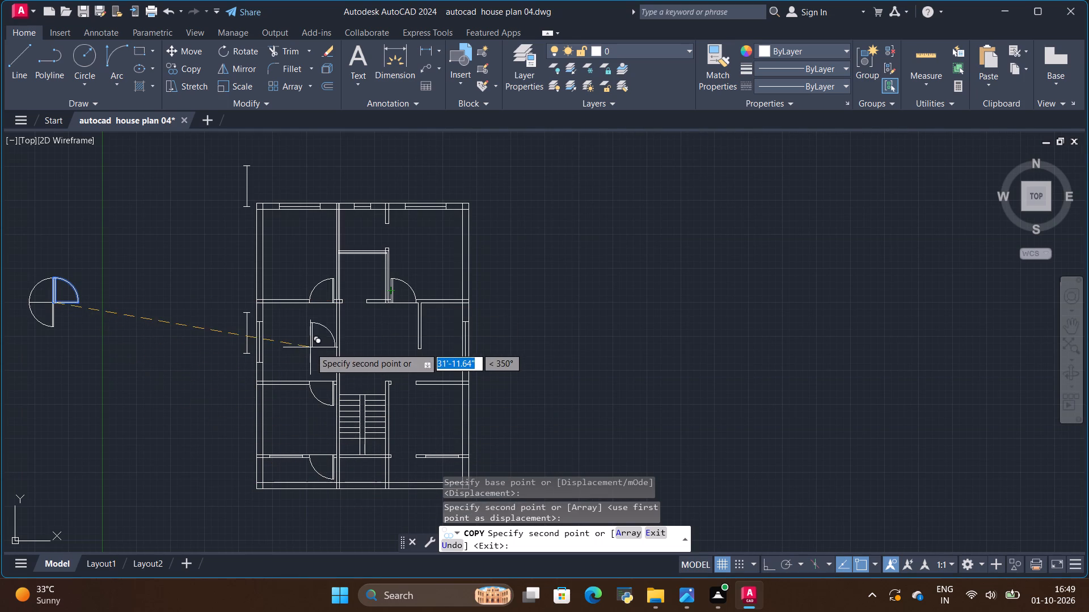
{"action": "key", "text": "Escape"}
Move the mirrored spare door by its hinge-side bottom corner to the wall stub's bottom corner in the lower toilet's doorway.
{"action": "scroll", "coordinate": [146, 307], "scroll_direction": "down", "scroll_amount": 1}
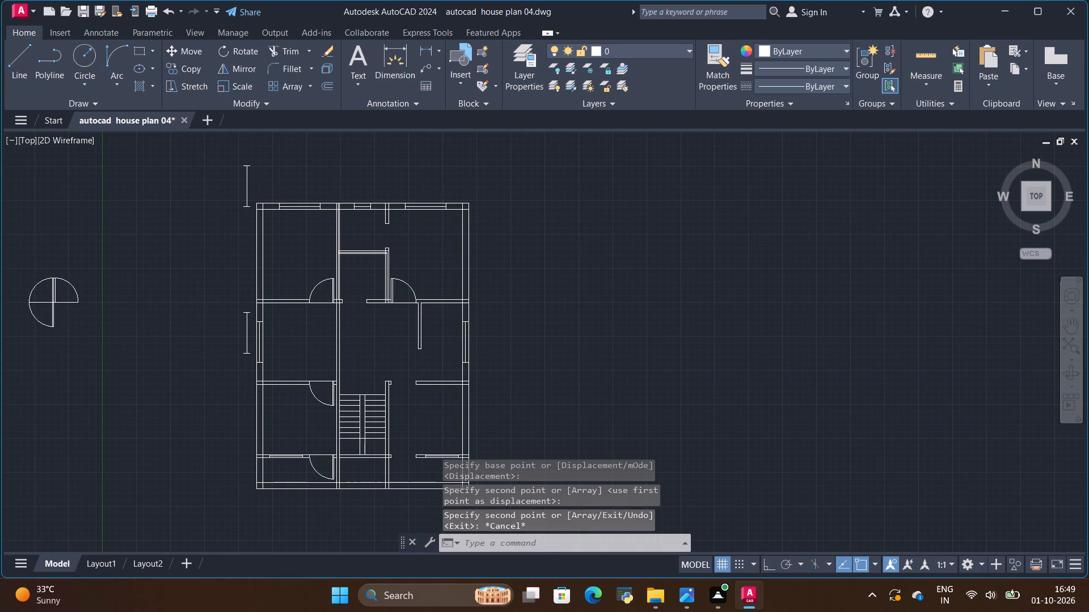
{"action": "scroll", "coordinate": [81, 291], "scroll_direction": "up", "scroll_amount": 2}
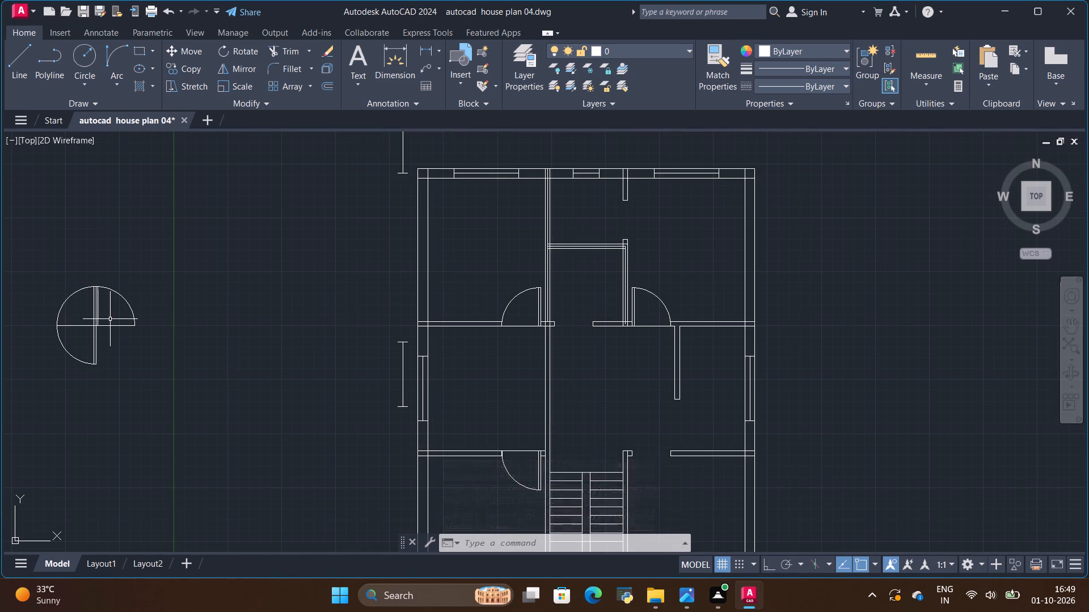
{"action": "scroll", "coordinate": [110, 319], "scroll_direction": "up", "scroll_amount": 2}
{"action": "left_click", "coordinate": [116, 336]}
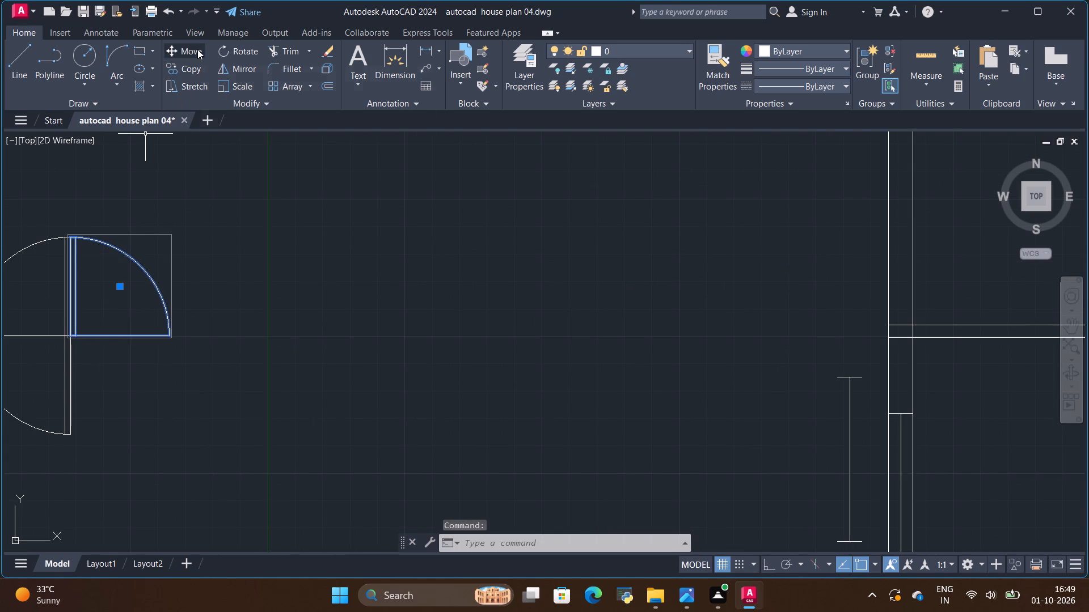
{"action": "key", "text": "m"}
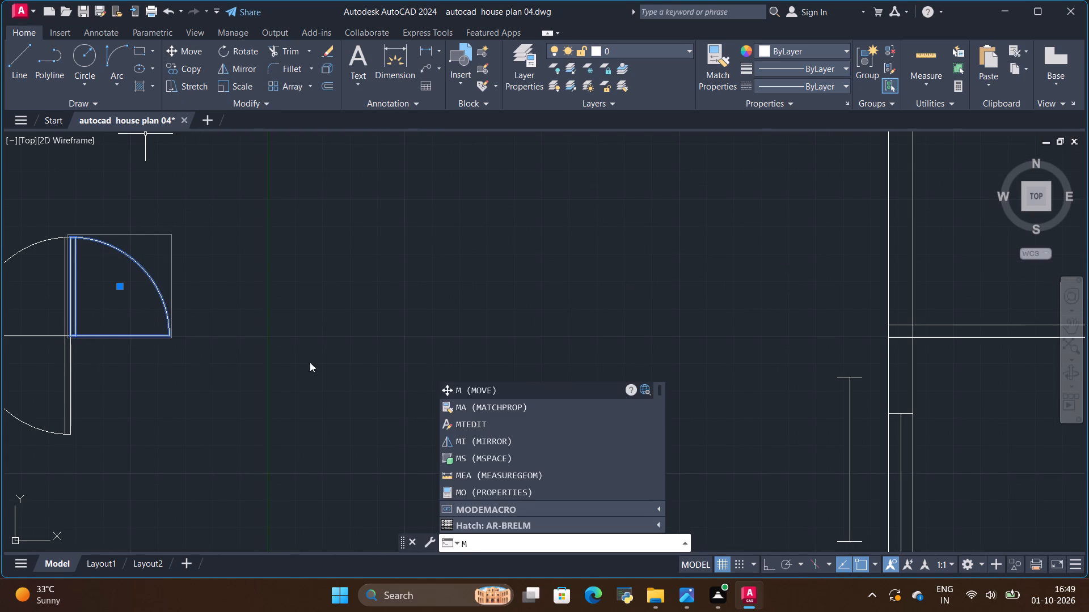
{"action": "left_click", "coordinate": [479, 391]}
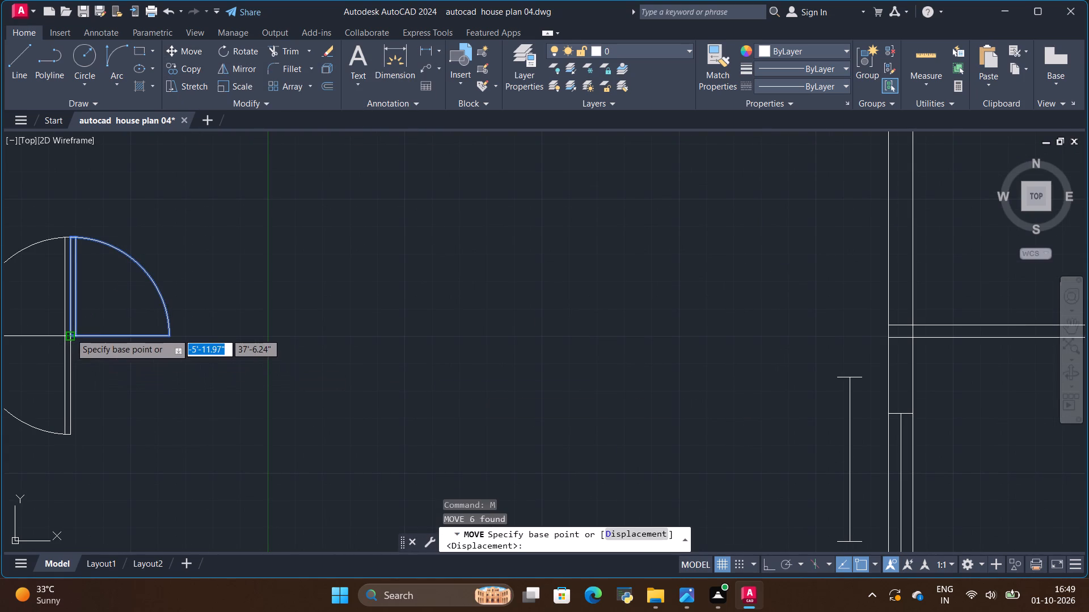
{"action": "left_click", "coordinate": [70, 333]}
{"action": "scroll", "coordinate": [359, 351], "scroll_direction": "down", "scroll_amount": 3}
{"action": "scroll", "coordinate": [582, 335], "scroll_direction": "up", "scroll_amount": 2}
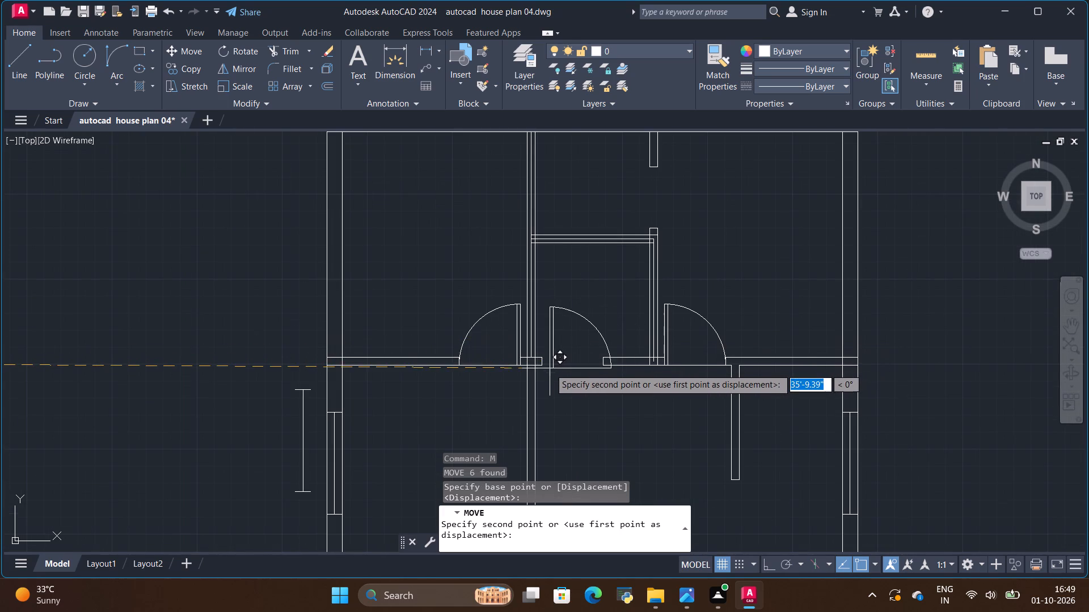
{"action": "left_click", "coordinate": [539, 368]}
{"action": "key", "text": "Escape"}
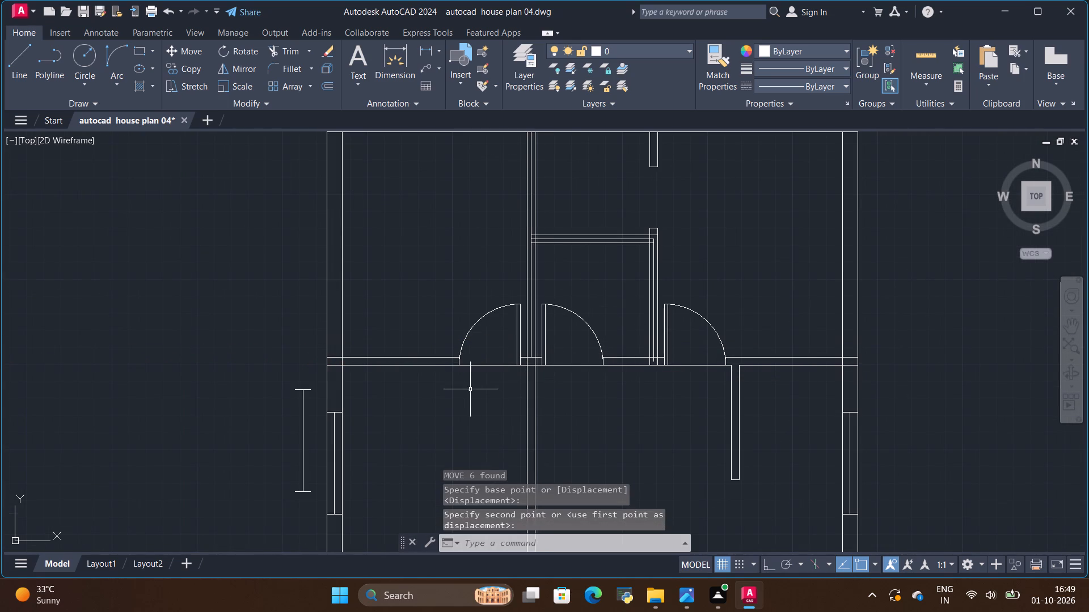
Compare the plan with the hand-drawn first floor reference, examining the doorways around the stair and the lower bedrooms and balconies.
{"action": "scroll", "coordinate": [446, 348], "scroll_direction": "down", "scroll_amount": 3}
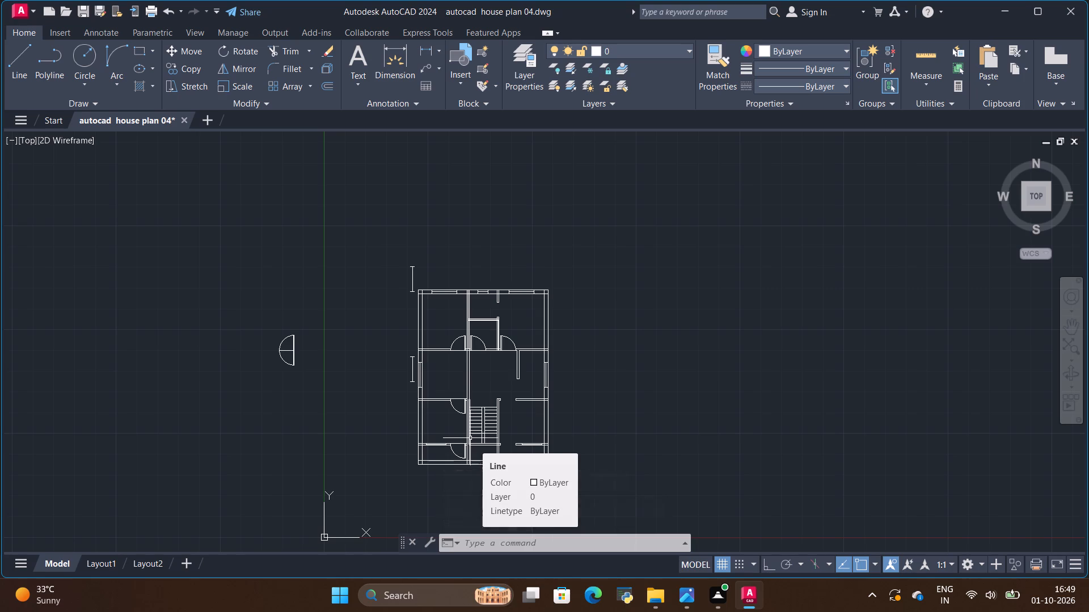
{"action": "scroll", "coordinate": [473, 385], "scroll_direction": "down", "scroll_amount": 2}
{"action": "scroll", "coordinate": [504, 424], "scroll_direction": "up", "scroll_amount": 3}
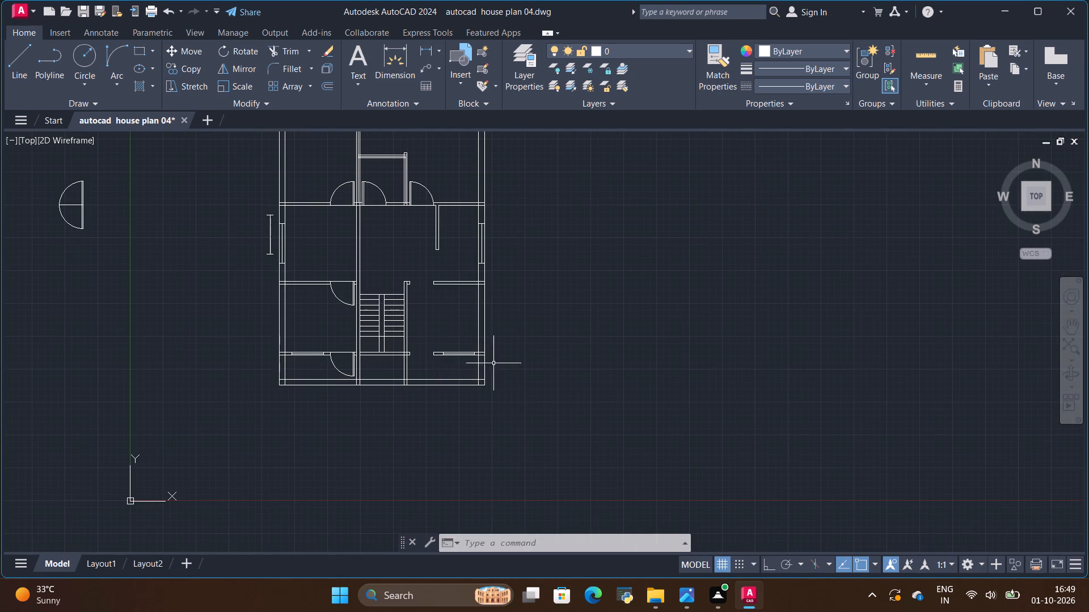
{"action": "scroll", "coordinate": [496, 365], "scroll_direction": "down", "scroll_amount": 2}
{"action": "scroll", "coordinate": [434, 307], "scroll_direction": "up", "scroll_amount": 3}
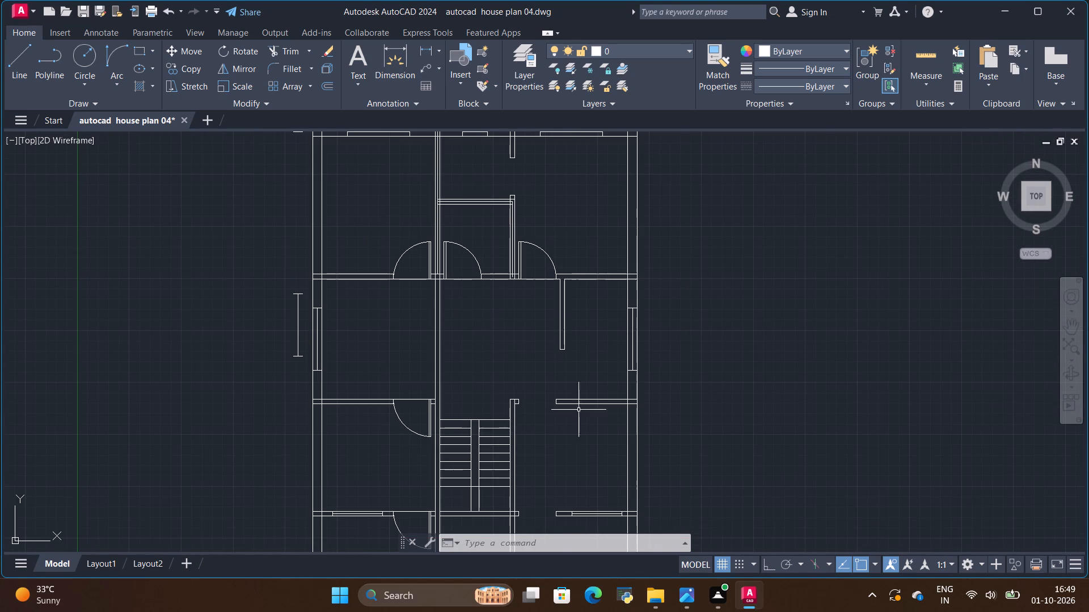
{"action": "scroll", "coordinate": [560, 405], "scroll_direction": "down", "scroll_amount": 1}
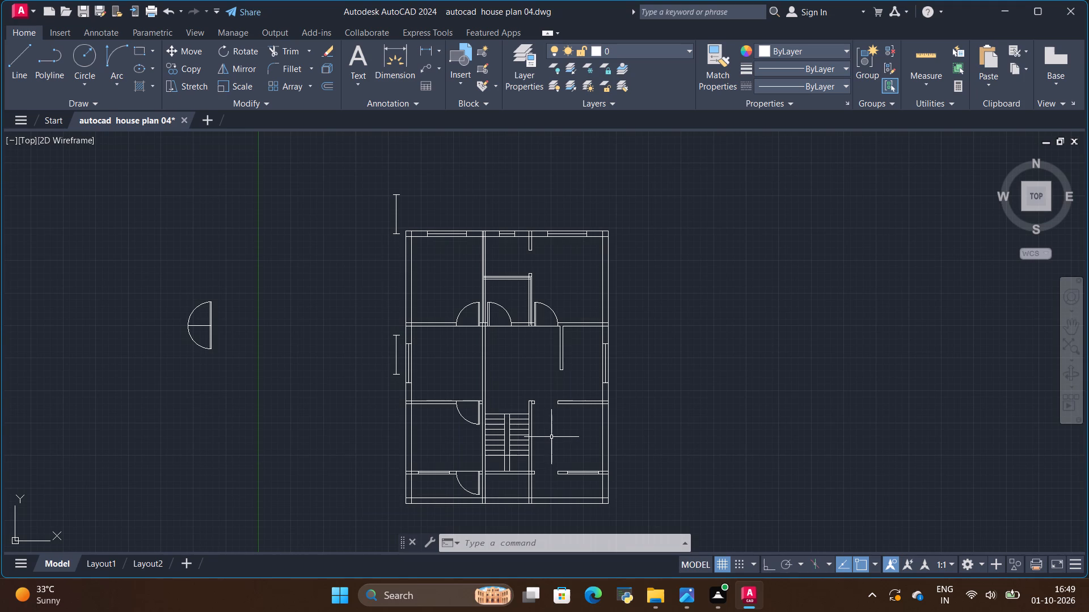
{"action": "key", "text": "alt+Tab"}
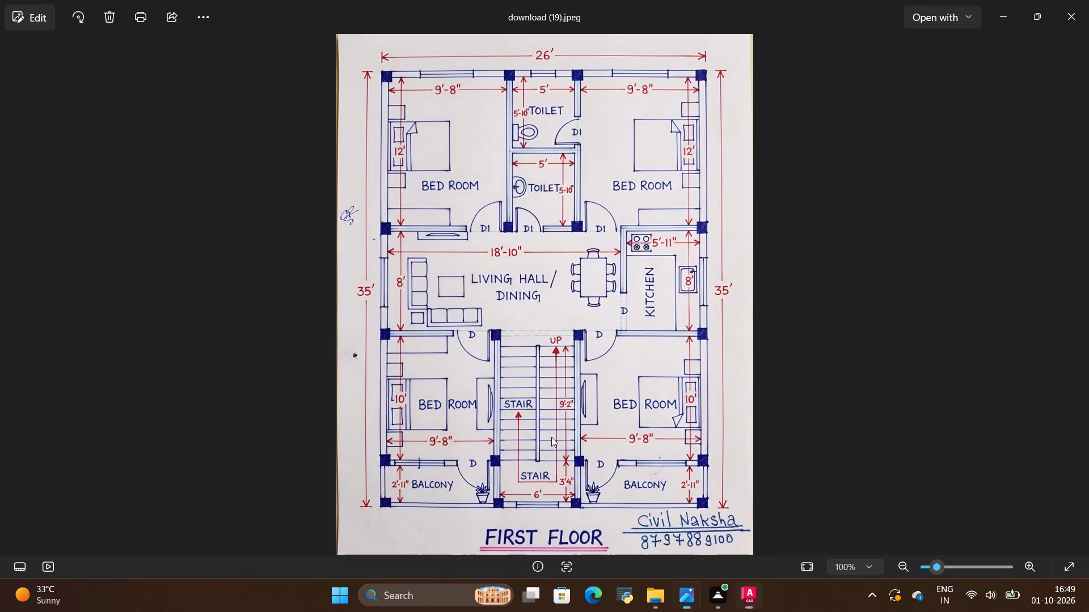
{"action": "key", "text": "alt+Tab"}
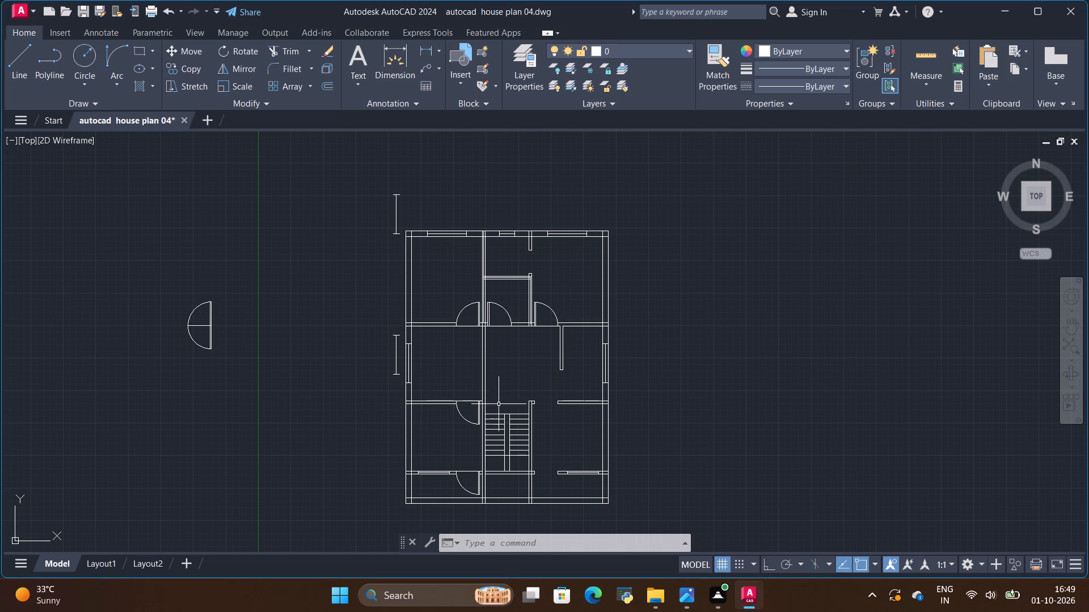
{"action": "scroll", "coordinate": [464, 424], "scroll_direction": "up", "scroll_amount": 1}
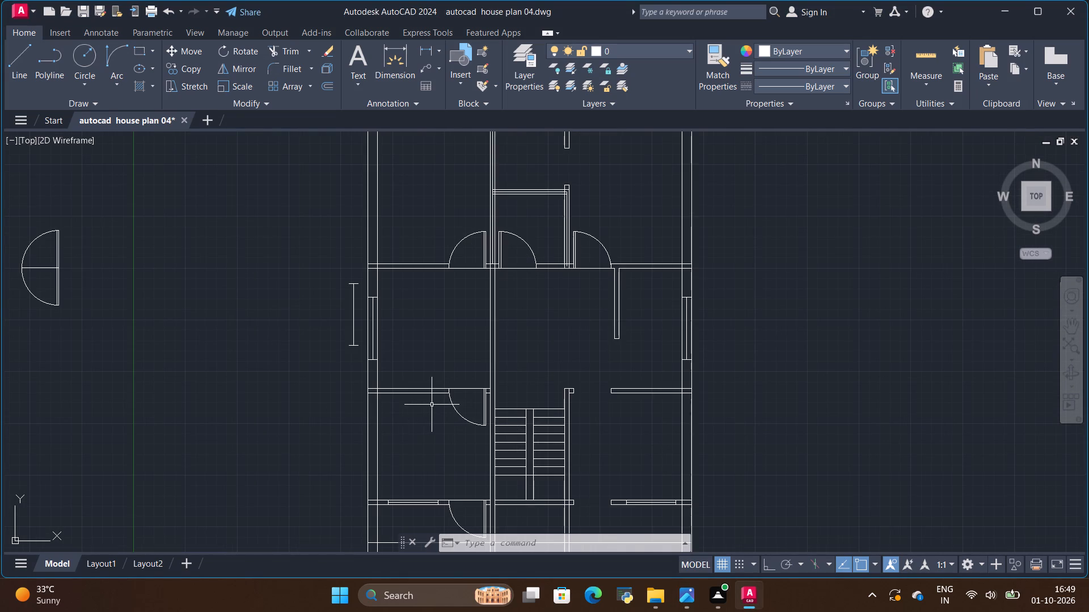
Mirror the lower-left bedroom's upper door about the vertical centreline of its leaf, keeping the source door.
{"action": "scroll", "coordinate": [438, 404], "scroll_direction": "down", "scroll_amount": 1}
{"action": "scroll", "coordinate": [461, 411], "scroll_direction": "up", "scroll_amount": 2}
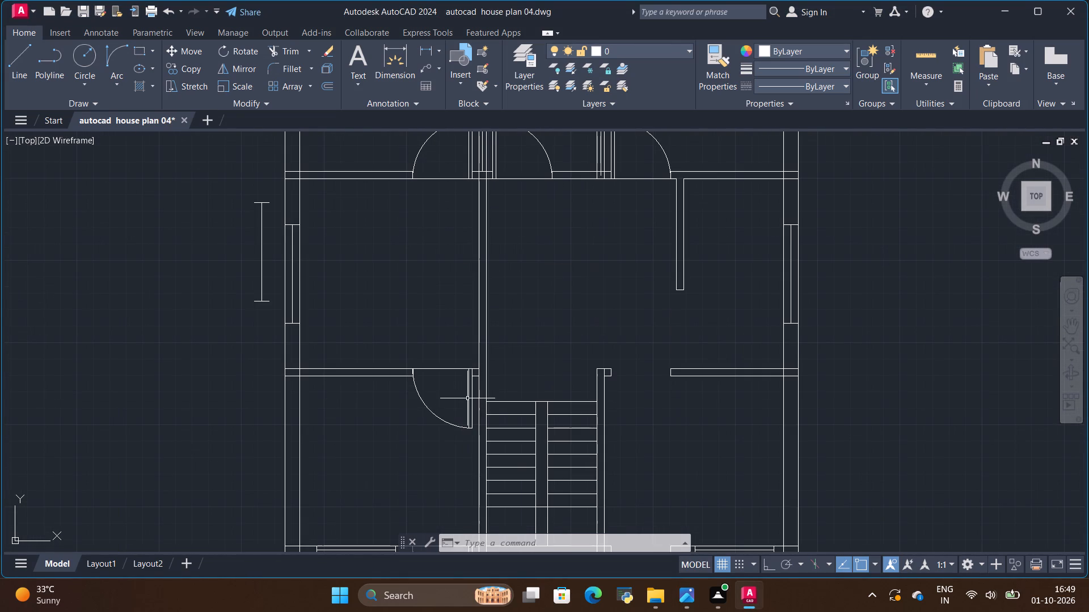
{"action": "left_click", "coordinate": [467, 398]}
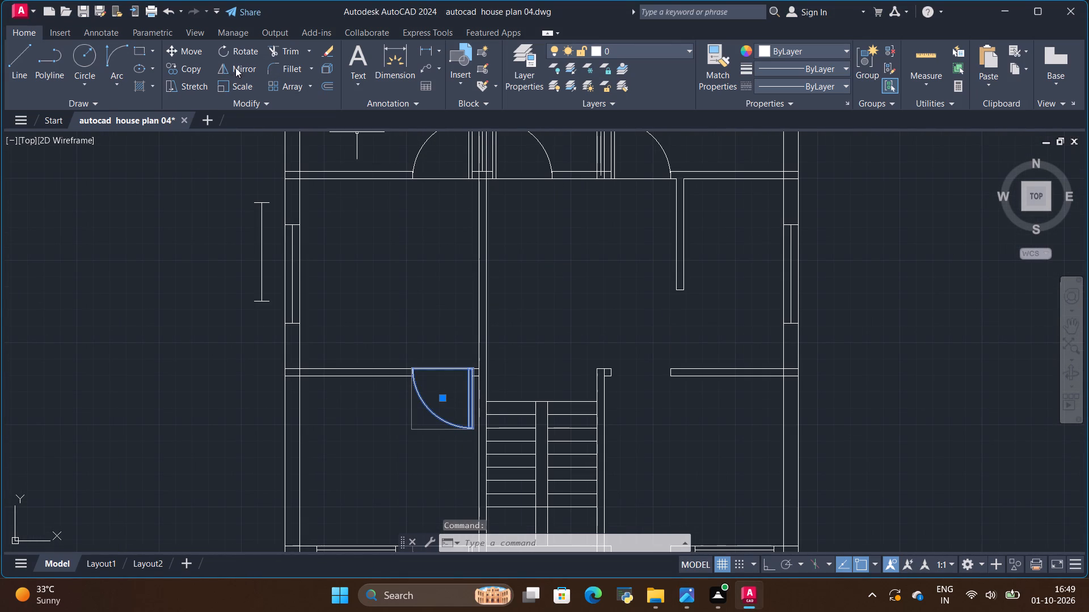
{"action": "left_click", "coordinate": [238, 67]}
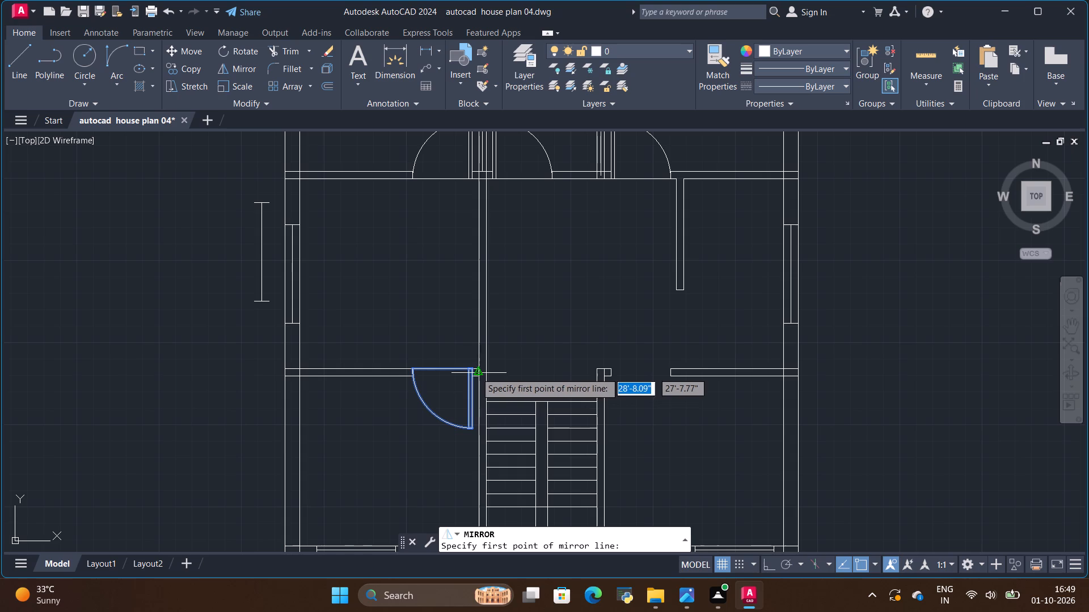
{"action": "left_click", "coordinate": [470, 365]}
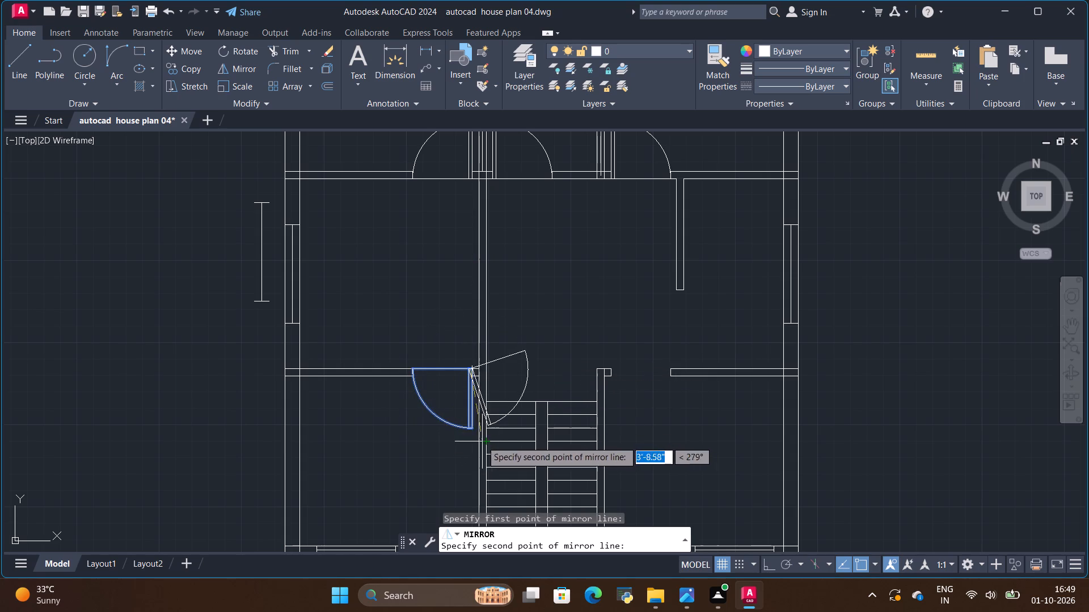
{"action": "scroll", "coordinate": [469, 426], "scroll_direction": "up", "scroll_amount": 2}
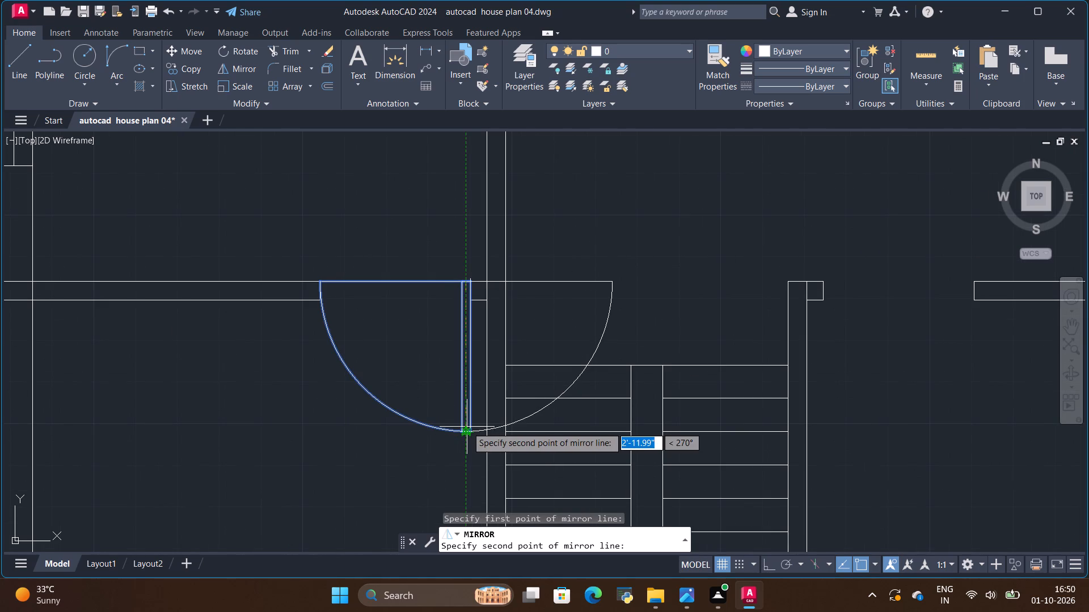
{"action": "left_click", "coordinate": [467, 427]}
{"action": "key", "text": "Return"}
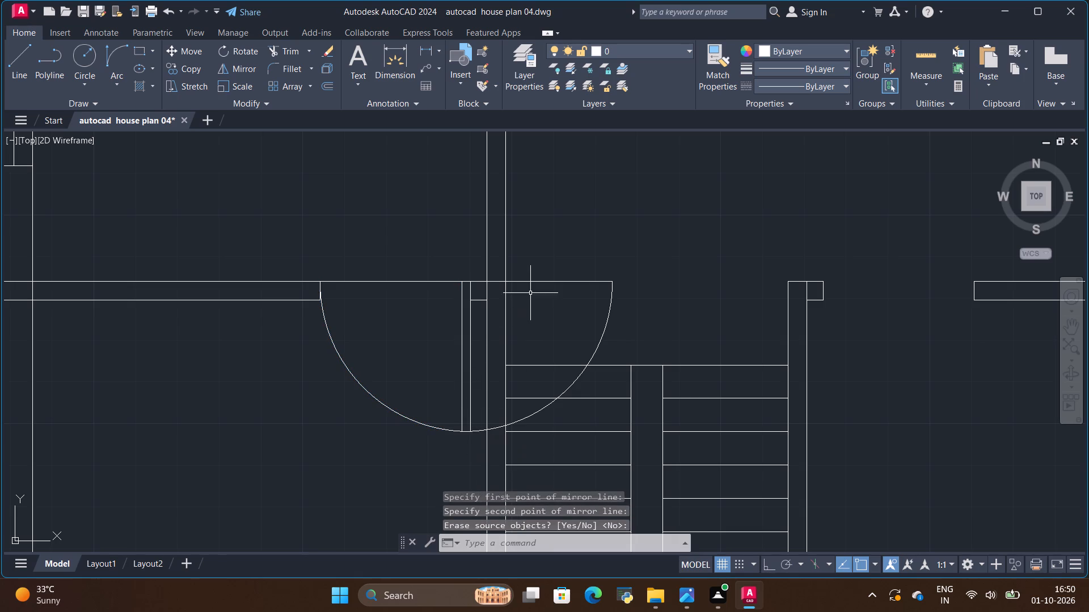
Move the mirrored door by its hinge-side top corner to the wall stub's top corner in the lower-right bedroom's doorway beside the stair.
{"action": "left_click", "coordinate": [530, 284]}
{"action": "left_click", "coordinate": [530, 280]}
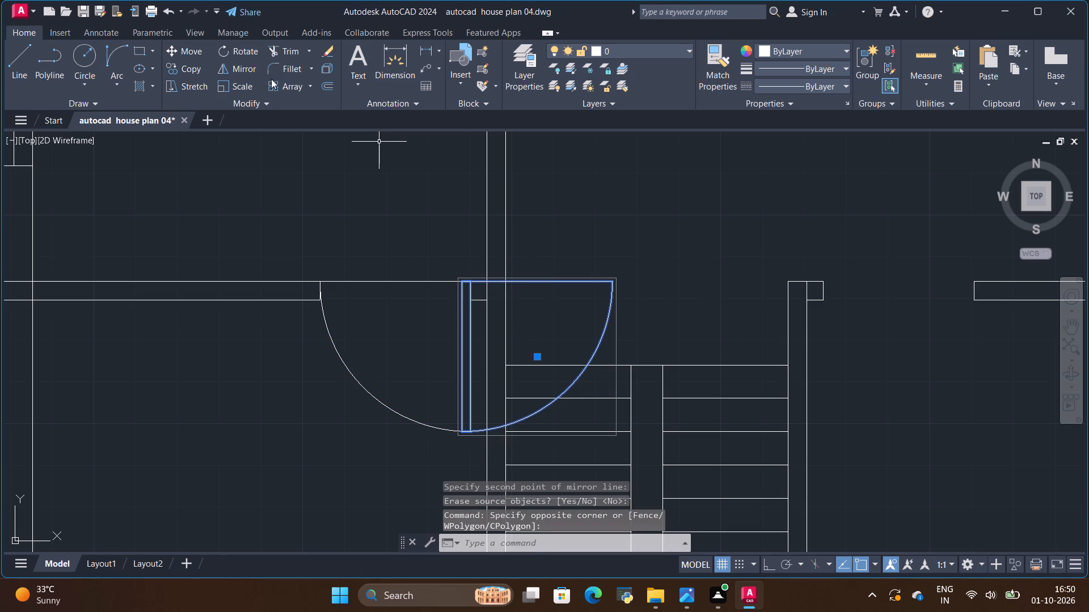
{"action": "left_click", "coordinate": [195, 52]}
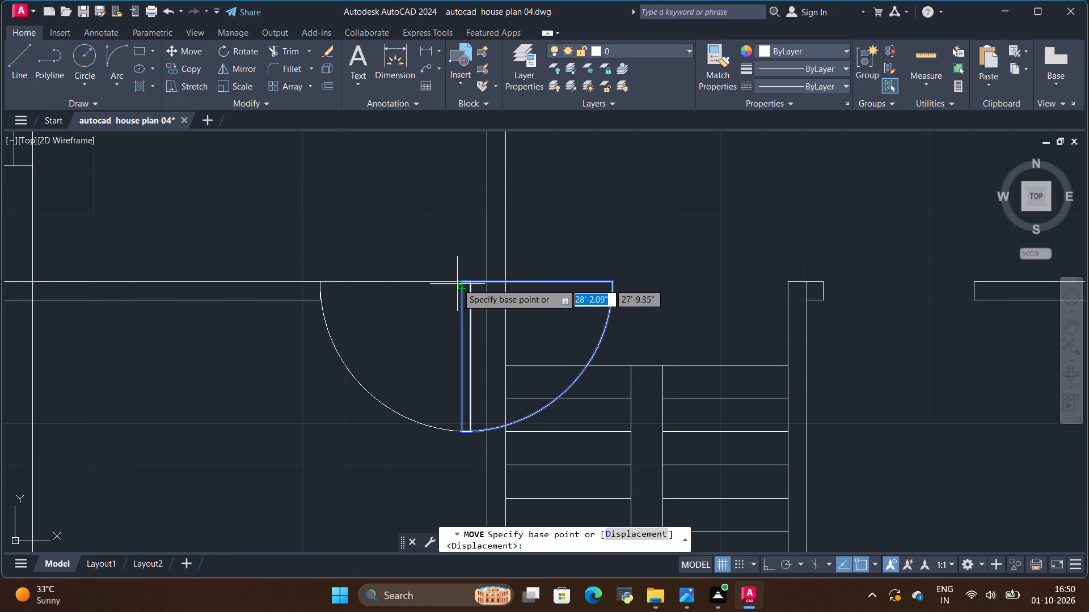
{"action": "left_click", "coordinate": [458, 281]}
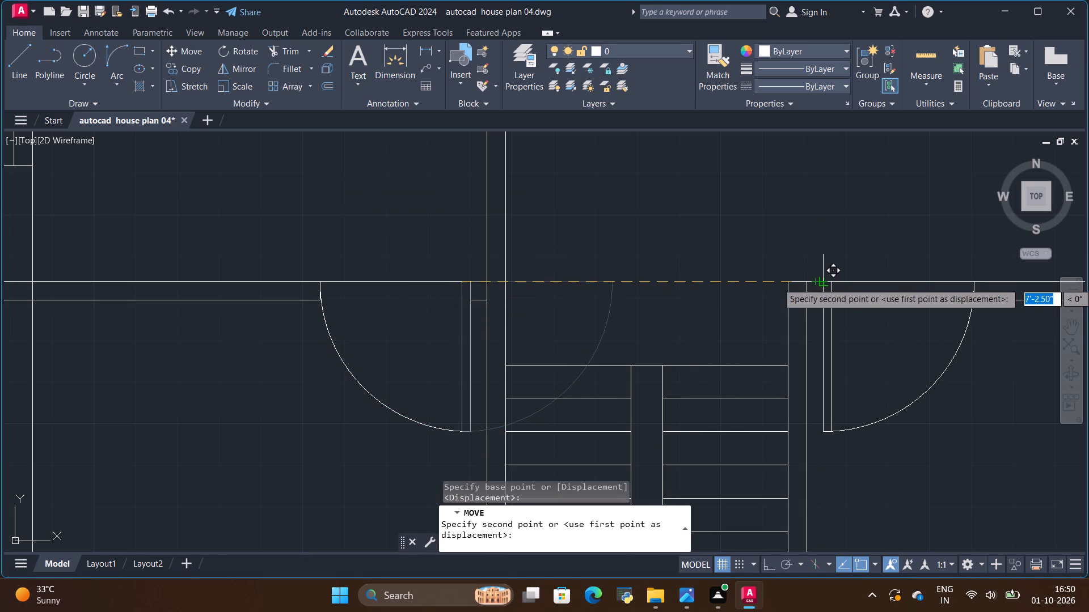
{"action": "left_click", "coordinate": [821, 283]}
{"action": "key", "text": "Escape"}
Copy the lower-right bedroom's door from its hinge-side top corner to the wall end's top corner in the right balcony's doorway.
{"action": "scroll", "coordinate": [422, 353], "scroll_direction": "down", "scroll_amount": 2}
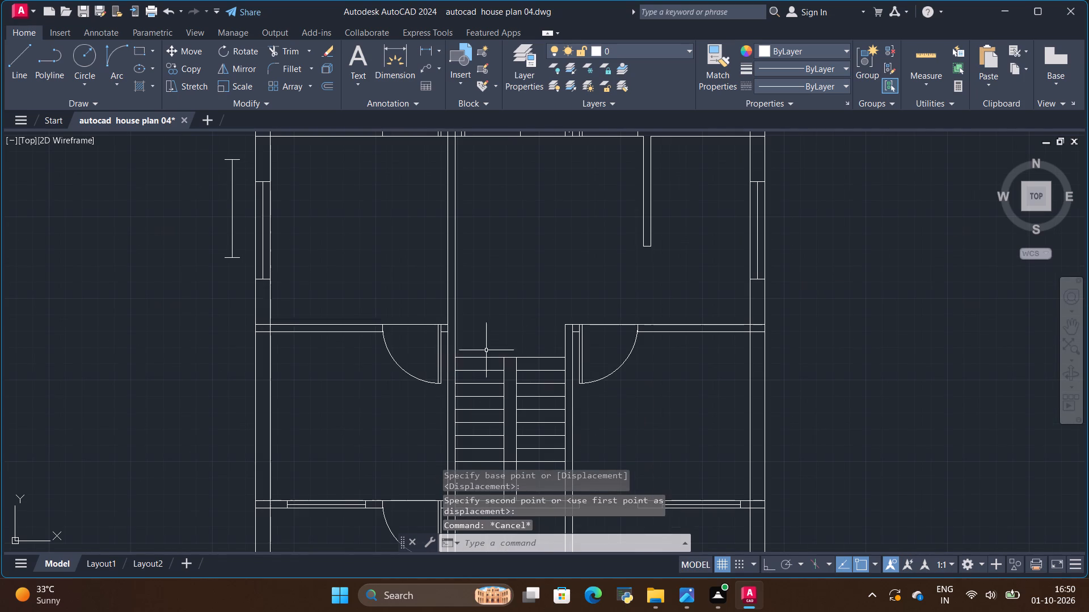
{"action": "scroll", "coordinate": [620, 320], "scroll_direction": "down", "scroll_amount": 2}
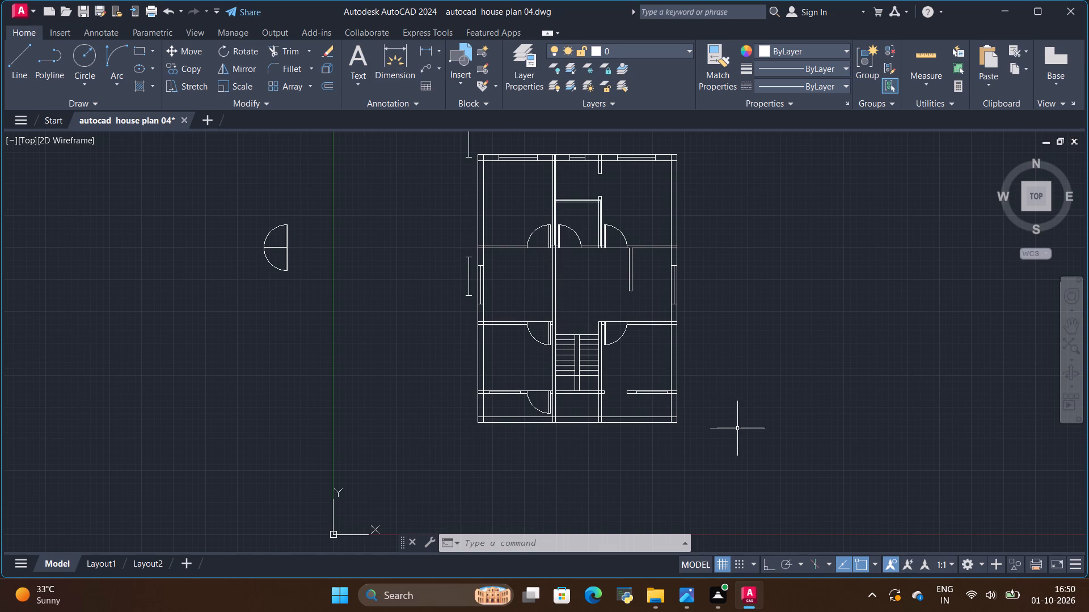
{"action": "scroll", "coordinate": [630, 325], "scroll_direction": "up", "scroll_amount": 1}
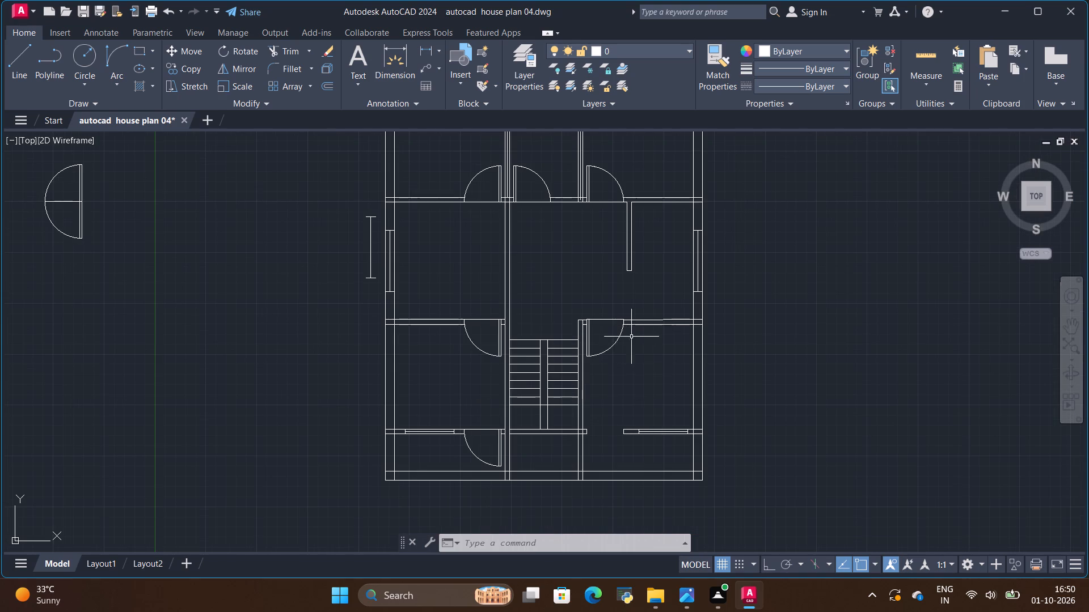
{"action": "scroll", "coordinate": [602, 479], "scroll_direction": "up", "scroll_amount": 2}
{"action": "scroll", "coordinate": [448, 444], "scroll_direction": "down", "scroll_amount": 1}
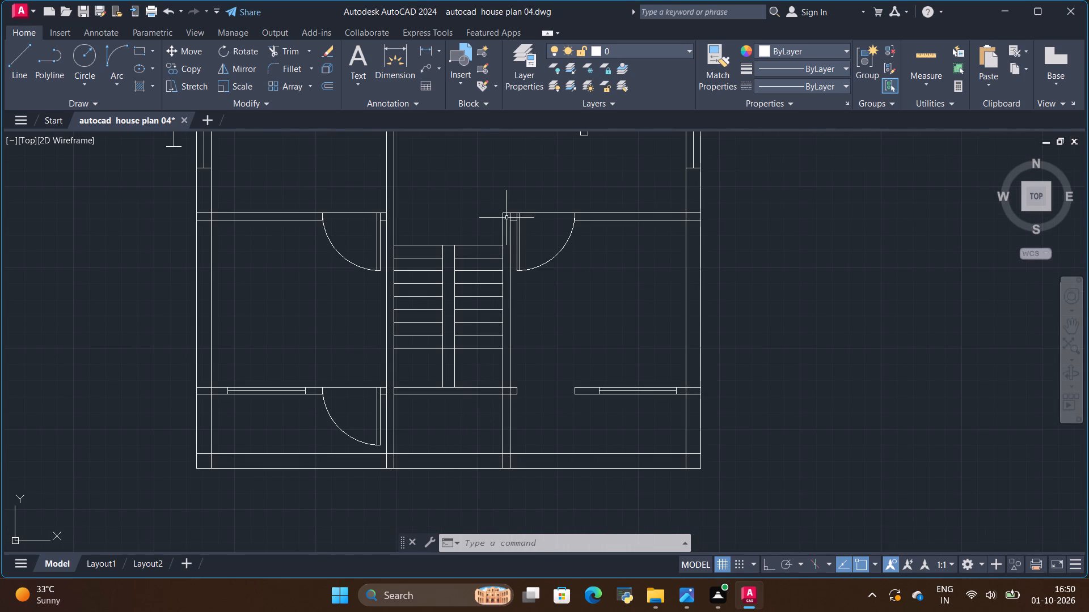
{"action": "key", "text": "alt+Tab"}
{"action": "key", "text": "alt+Tab"}
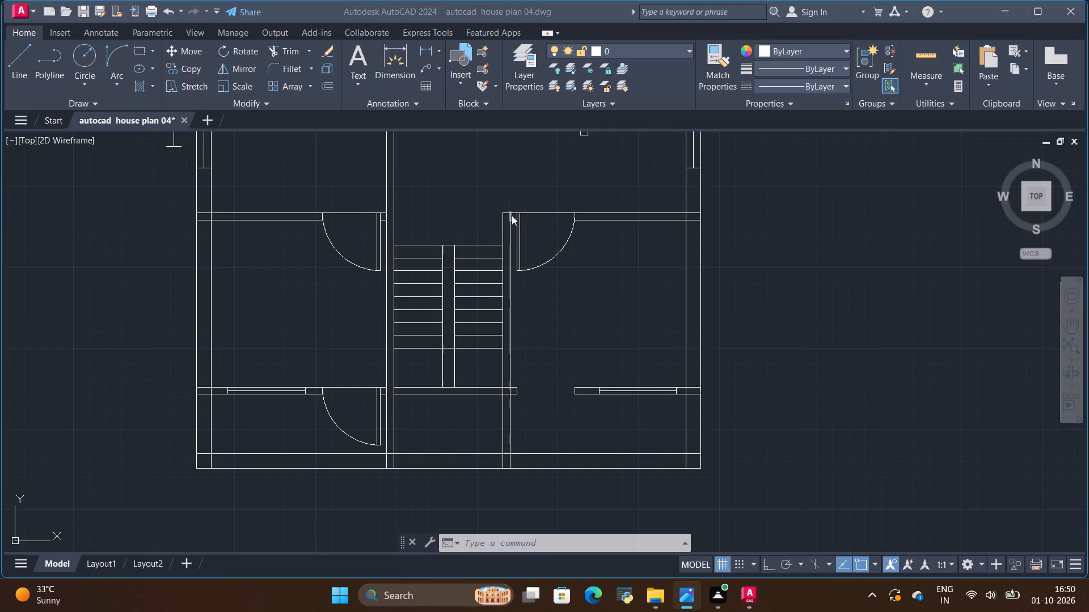
{"action": "left_click", "coordinate": [520, 216]}
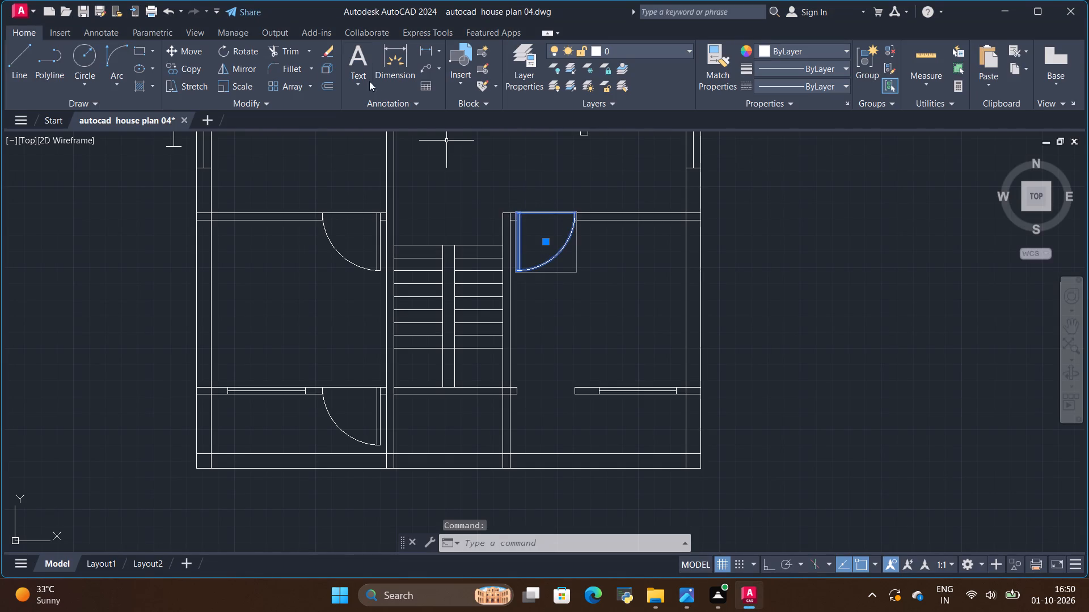
{"action": "left_click", "coordinate": [192, 65]}
{"action": "scroll", "coordinate": [524, 217], "scroll_direction": "up", "scroll_amount": 2}
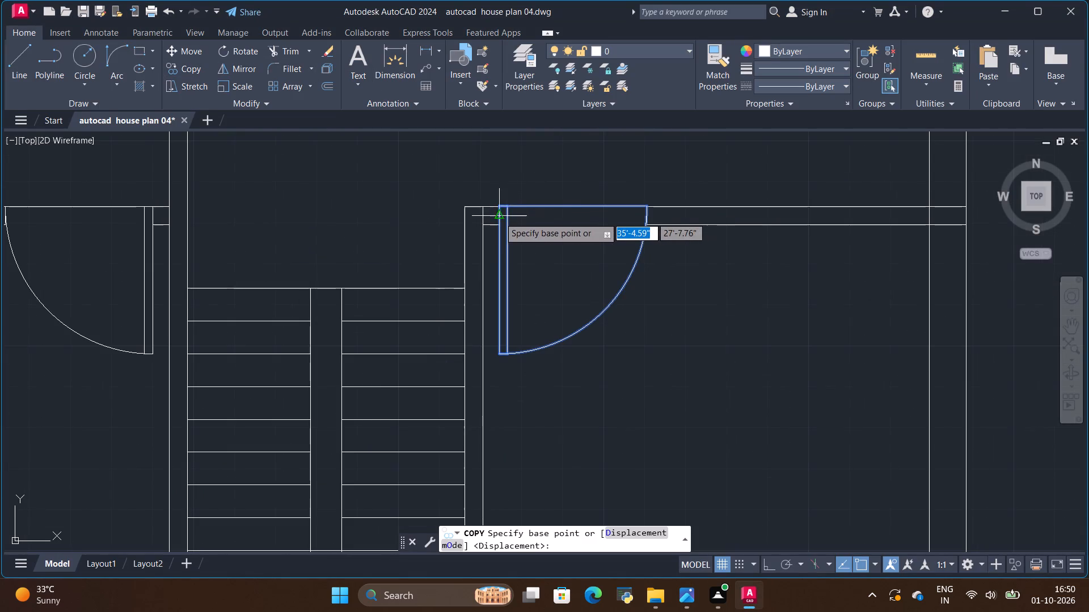
{"action": "left_click", "coordinate": [500, 209]}
{"action": "scroll", "coordinate": [555, 307], "scroll_direction": "down", "scroll_amount": 3}
{"action": "scroll", "coordinate": [552, 384], "scroll_direction": "up", "scroll_amount": 4}
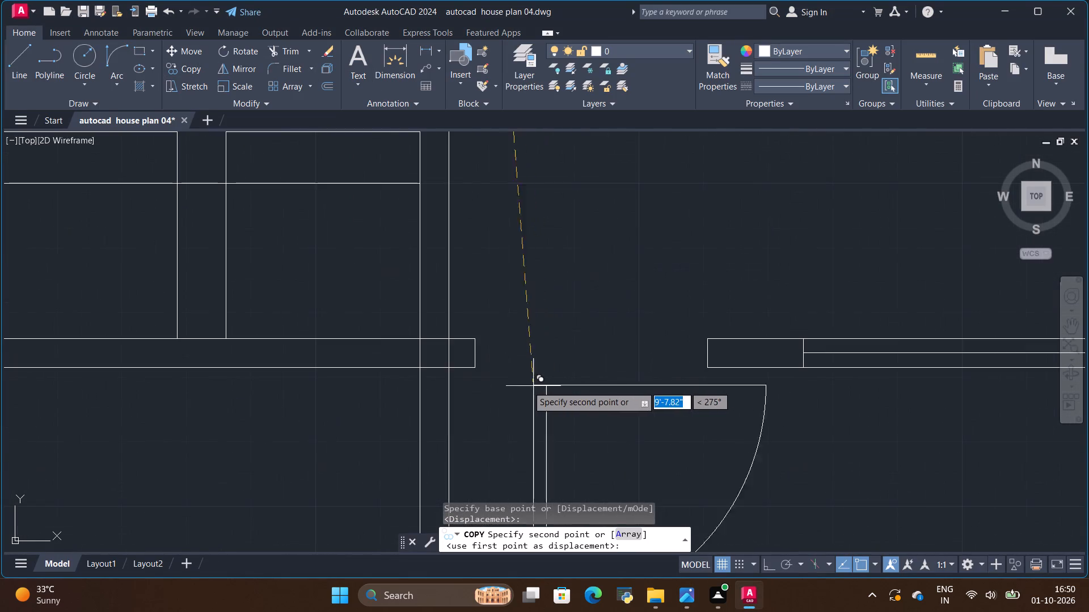
{"action": "left_click", "coordinate": [477, 342]}
{"action": "key", "text": "Escape"}
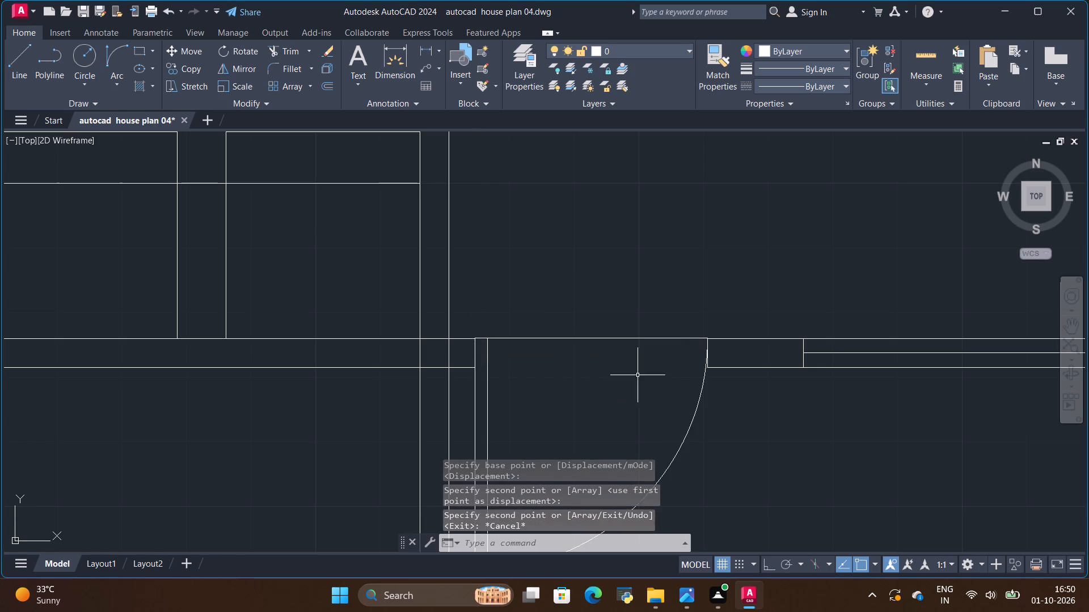
Compare the plan with the hand-drawn first floor reference, examining the doorways around the stair, kitchen and toilets.
{"action": "scroll", "coordinate": [647, 354], "scroll_direction": "down", "scroll_amount": 3}
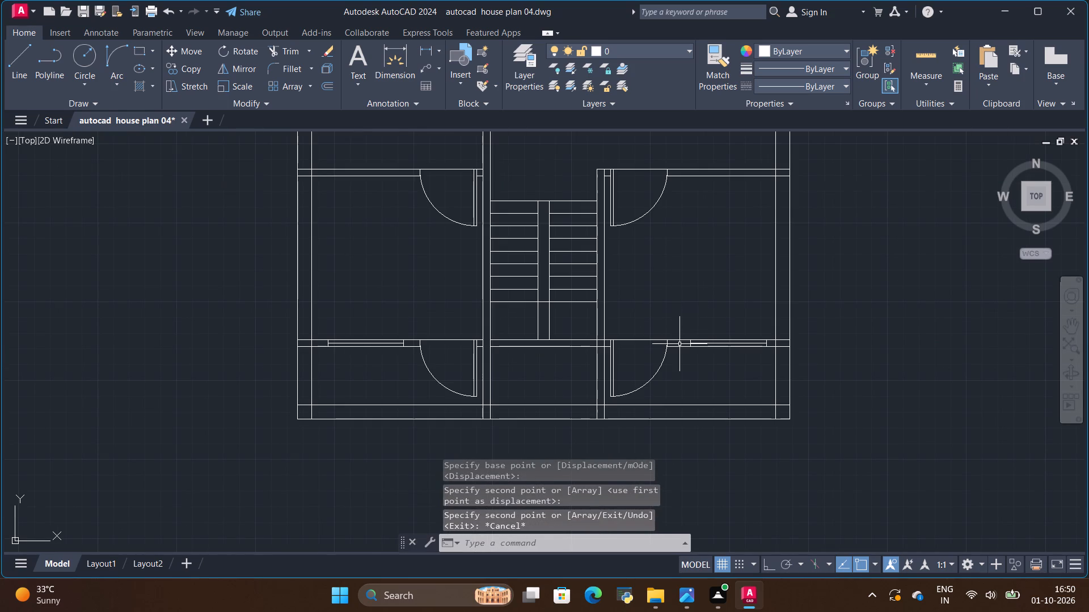
{"action": "scroll", "coordinate": [679, 344], "scroll_direction": "down", "scroll_amount": 3}
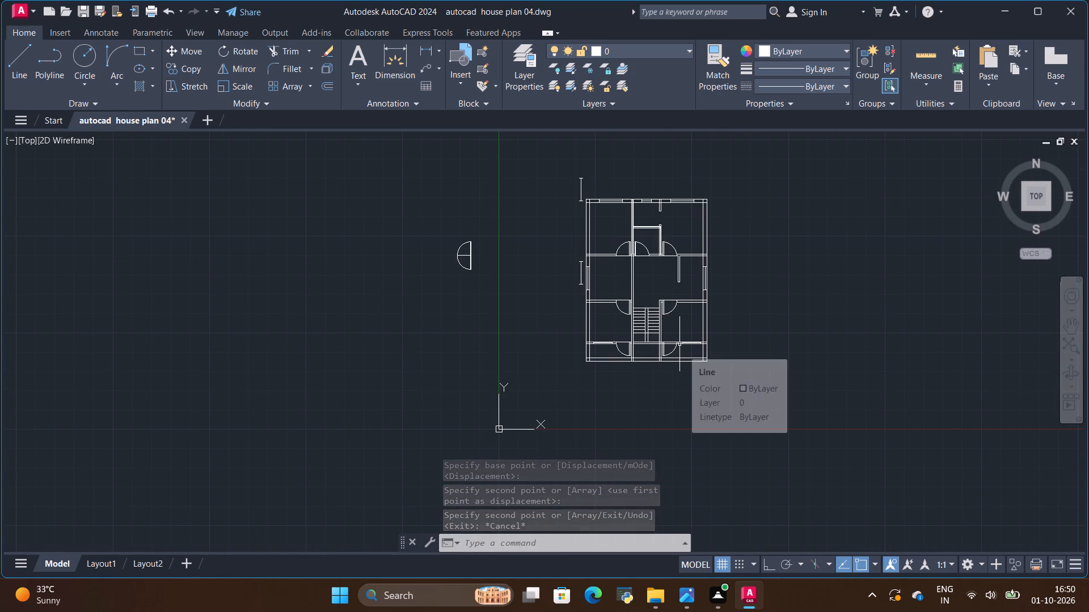
{"action": "scroll", "coordinate": [671, 271], "scroll_direction": "up", "scroll_amount": 2}
{"action": "scroll", "coordinate": [669, 270], "scroll_direction": "down", "scroll_amount": 2}
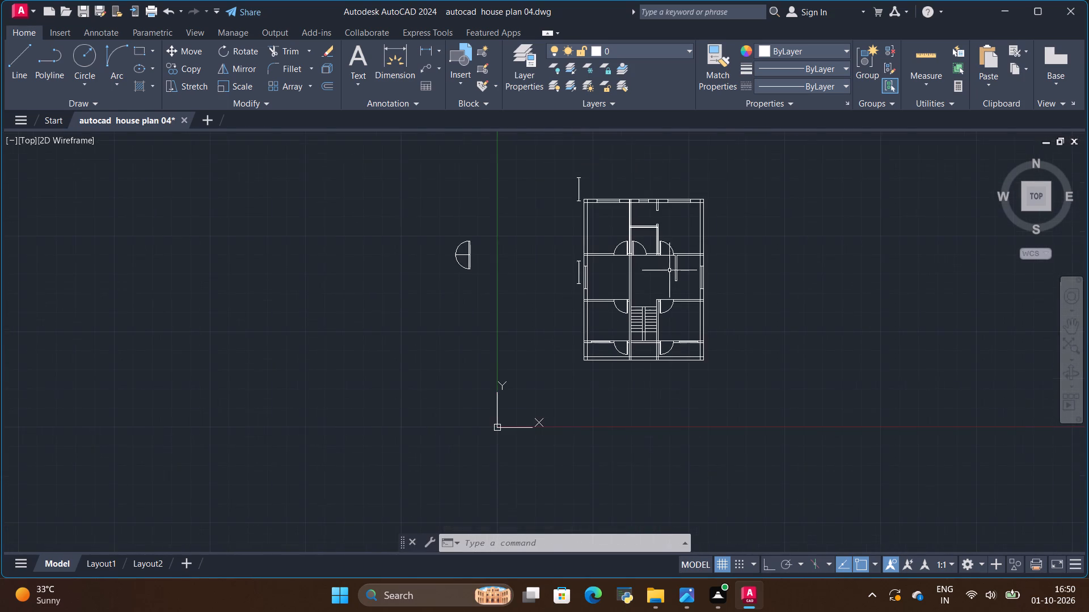
{"action": "scroll", "coordinate": [639, 196], "scroll_direction": "up", "scroll_amount": 3}
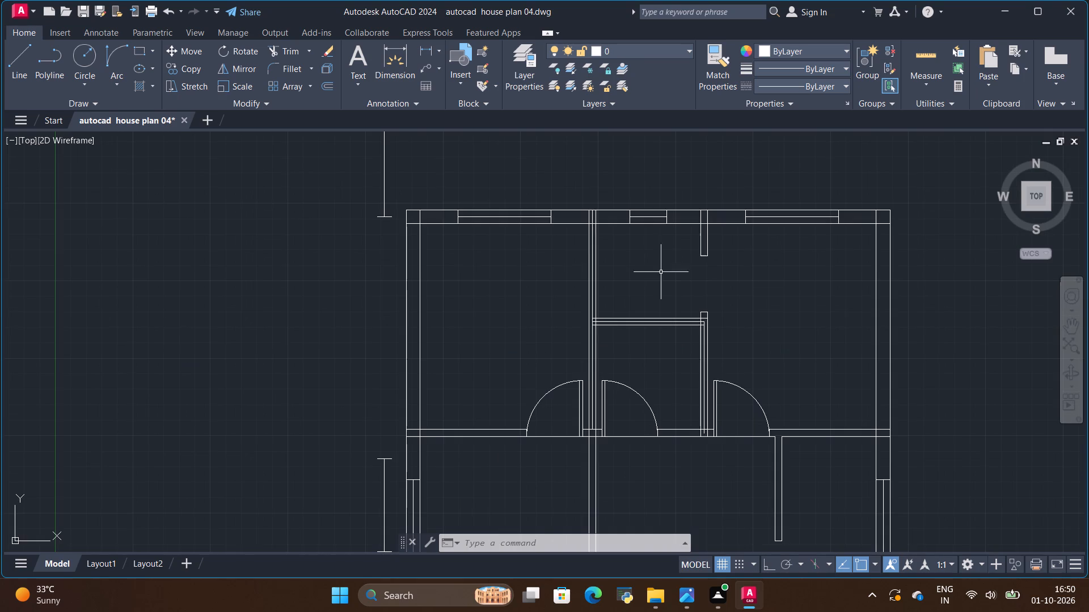
{"action": "scroll", "coordinate": [661, 272], "scroll_direction": "down", "scroll_amount": 2}
{"action": "scroll", "coordinate": [634, 443], "scroll_direction": "up", "scroll_amount": 1}
{"action": "scroll", "coordinate": [638, 407], "scroll_direction": "down", "scroll_amount": 2}
{"action": "scroll", "coordinate": [661, 472], "scroll_direction": "up", "scroll_amount": 2}
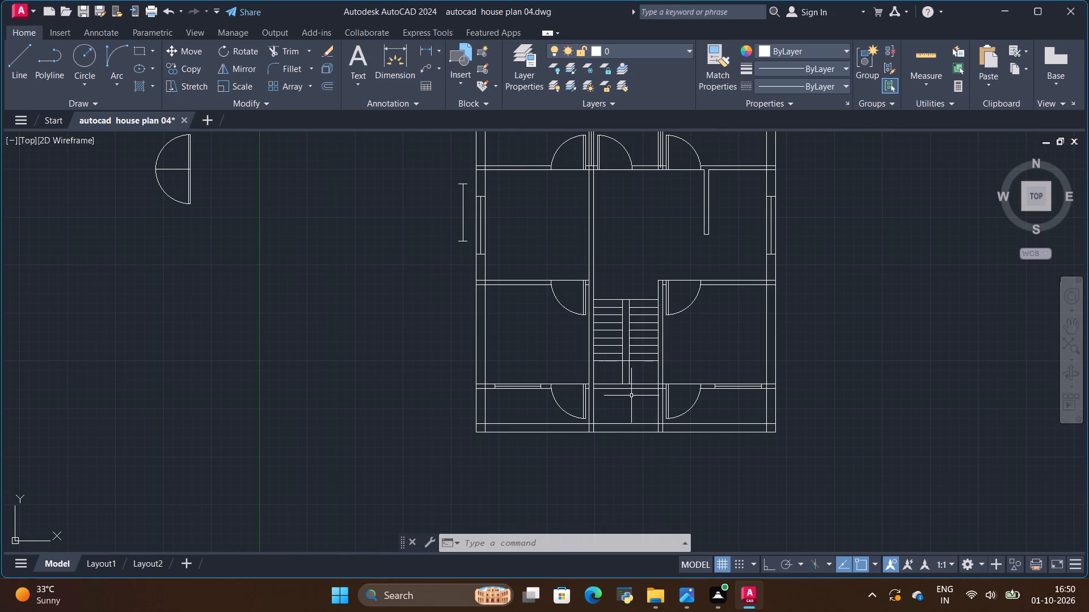
{"action": "scroll", "coordinate": [635, 286], "scroll_direction": "up", "scroll_amount": 2}
{"action": "scroll", "coordinate": [634, 289], "scroll_direction": "down", "scroll_amount": 1}
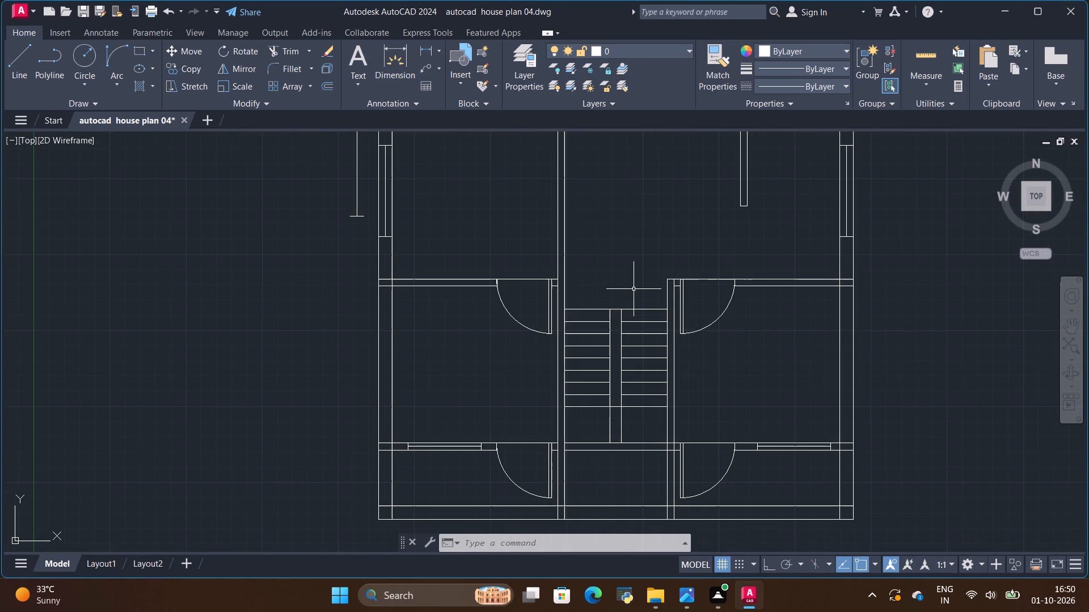
{"action": "key", "text": "alt+Tab"}
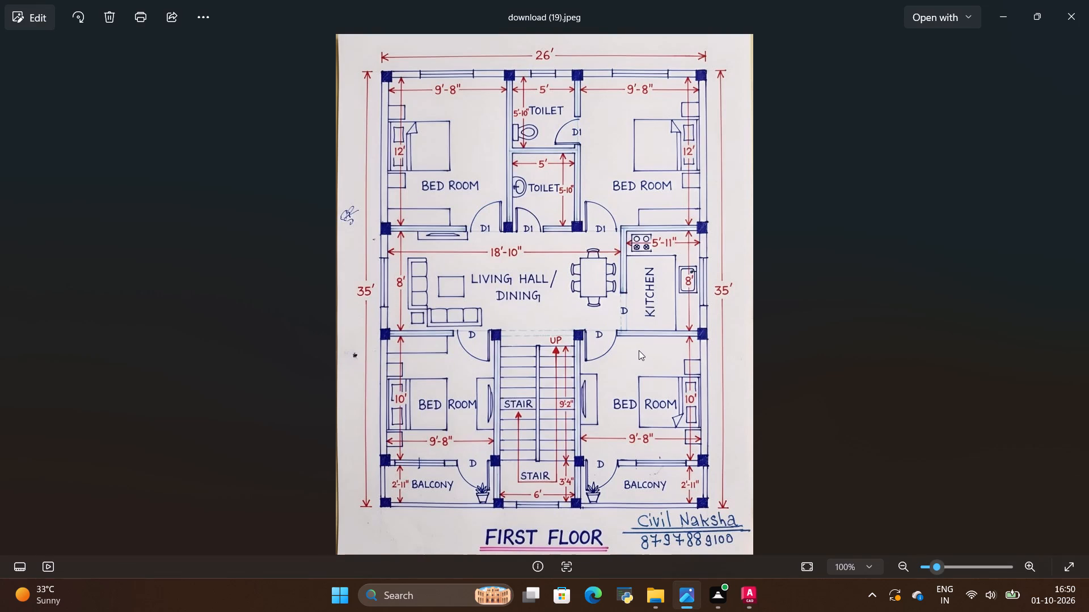
{"action": "key", "text": "alt+Tab"}
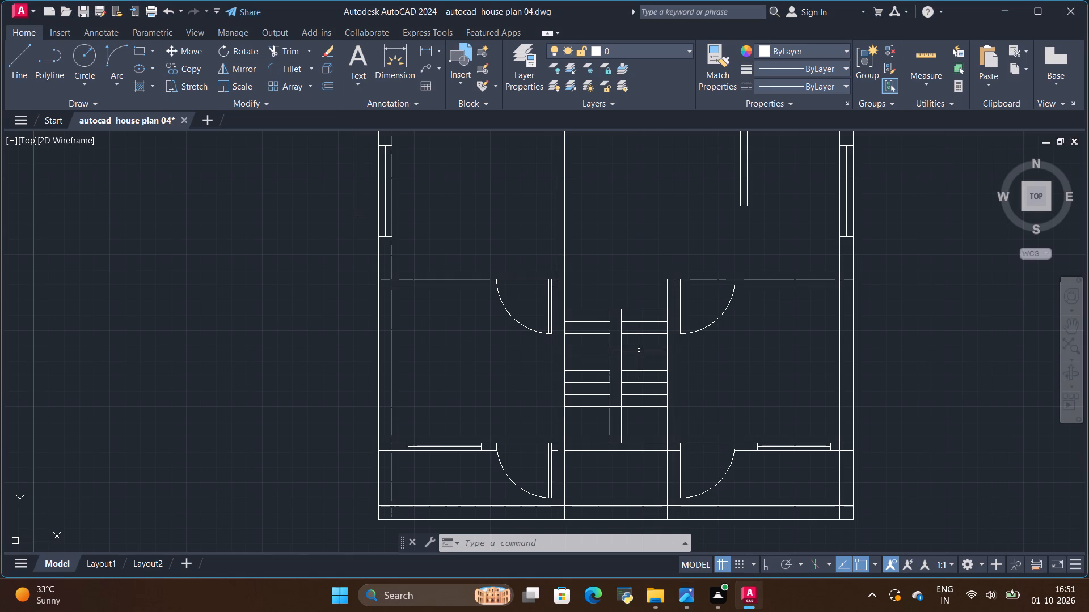
{"action": "scroll", "coordinate": [639, 350], "scroll_direction": "down", "scroll_amount": 2}
{"action": "scroll", "coordinate": [654, 172], "scroll_direction": "up", "scroll_amount": 1}
{"action": "key", "text": "alt+Tab"}
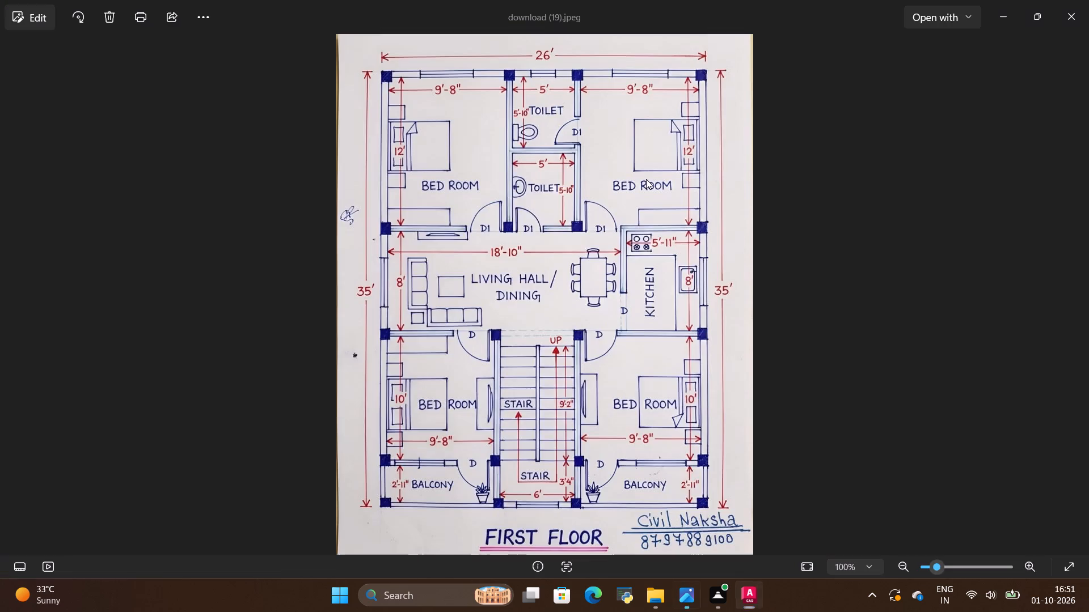
{"action": "key", "text": "alt+Tab"}
{"action": "scroll", "coordinate": [645, 180], "scroll_direction": "up", "scroll_amount": 3}
{"action": "scroll", "coordinate": [635, 253], "scroll_direction": "down", "scroll_amount": 2}
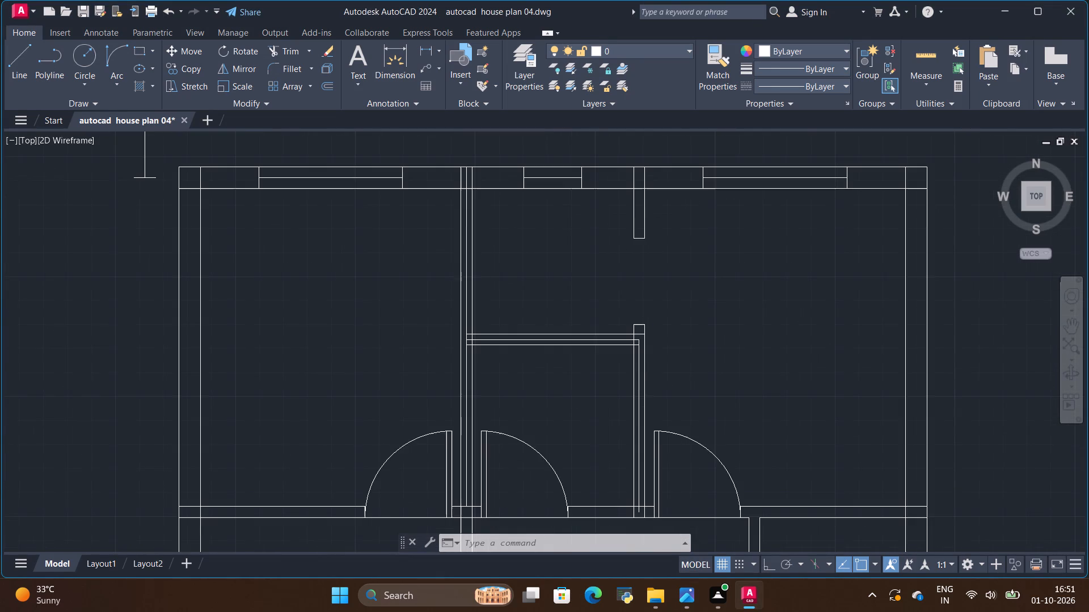
Copy the upper spare door from its hinge-side bottom corner to the lower wall stub's top outer corner in the upper toilet's doorway.
{"action": "scroll", "coordinate": [635, 253], "scroll_direction": "down", "scroll_amount": 3}
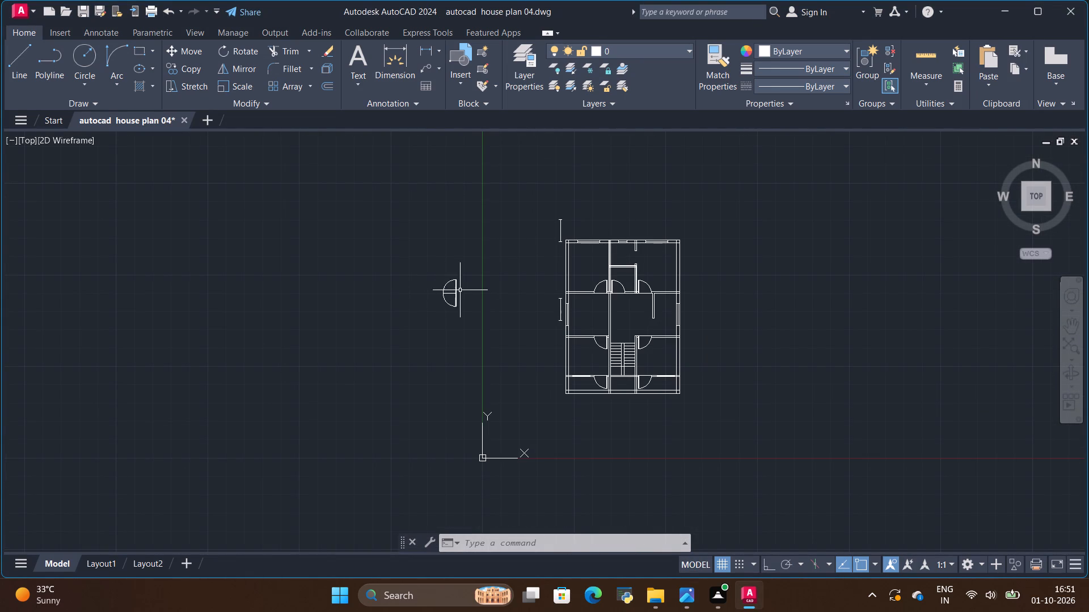
{"action": "scroll", "coordinate": [461, 291], "scroll_direction": "up", "scroll_amount": 3}
{"action": "scroll", "coordinate": [454, 294], "scroll_direction": "down", "scroll_amount": 1}
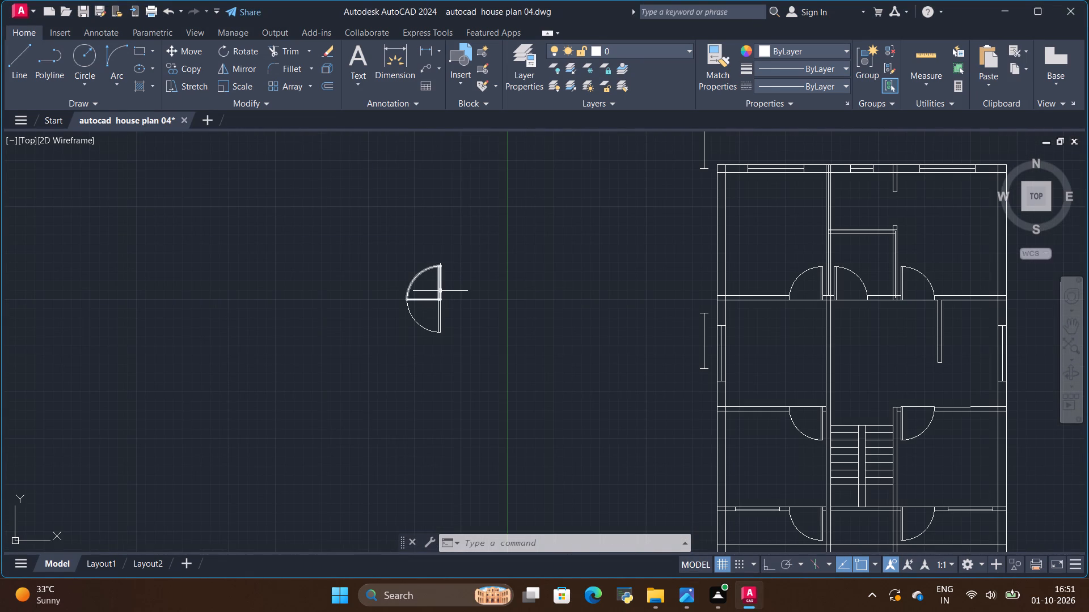
{"action": "scroll", "coordinate": [431, 290], "scroll_direction": "up", "scroll_amount": 2}
{"action": "left_click", "coordinate": [451, 271]}
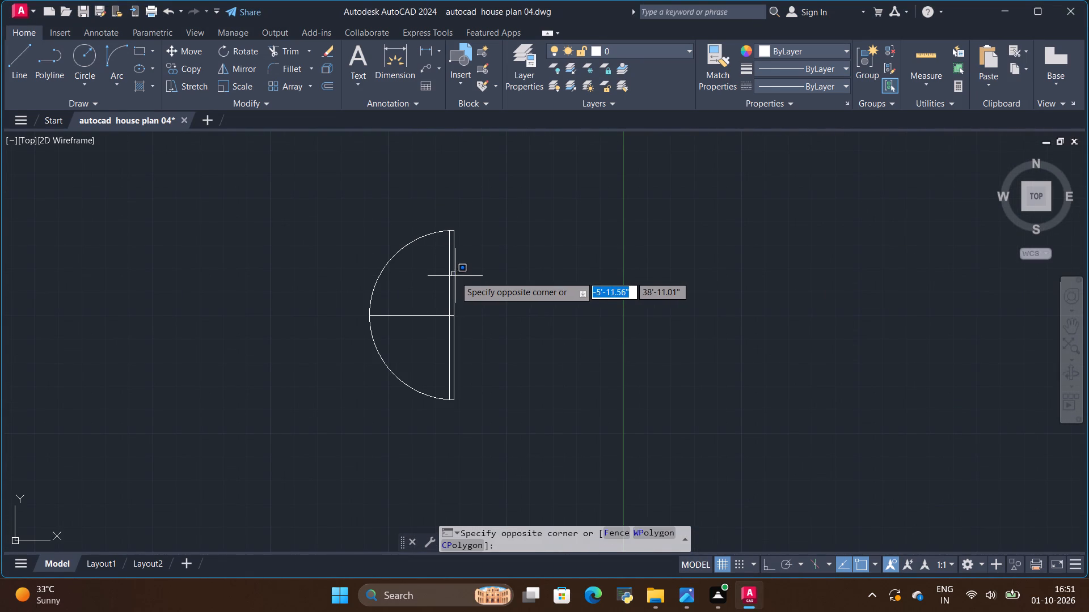
{"action": "left_click", "coordinate": [455, 276]}
{"action": "double_click", "coordinate": [461, 277]}
{"action": "left_click", "coordinate": [455, 281]}
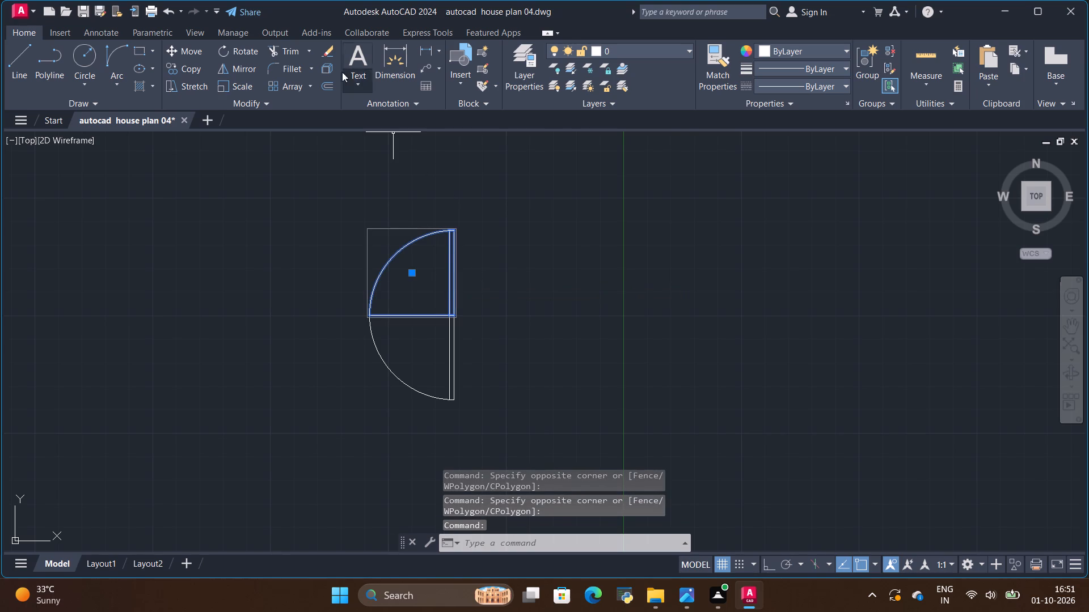
{"action": "left_click", "coordinate": [190, 69]}
{"action": "scroll", "coordinate": [454, 323], "scroll_direction": "up", "scroll_amount": 2}
{"action": "left_click", "coordinate": [449, 299]}
{"action": "scroll", "coordinate": [319, 342], "scroll_direction": "down", "scroll_amount": 4}
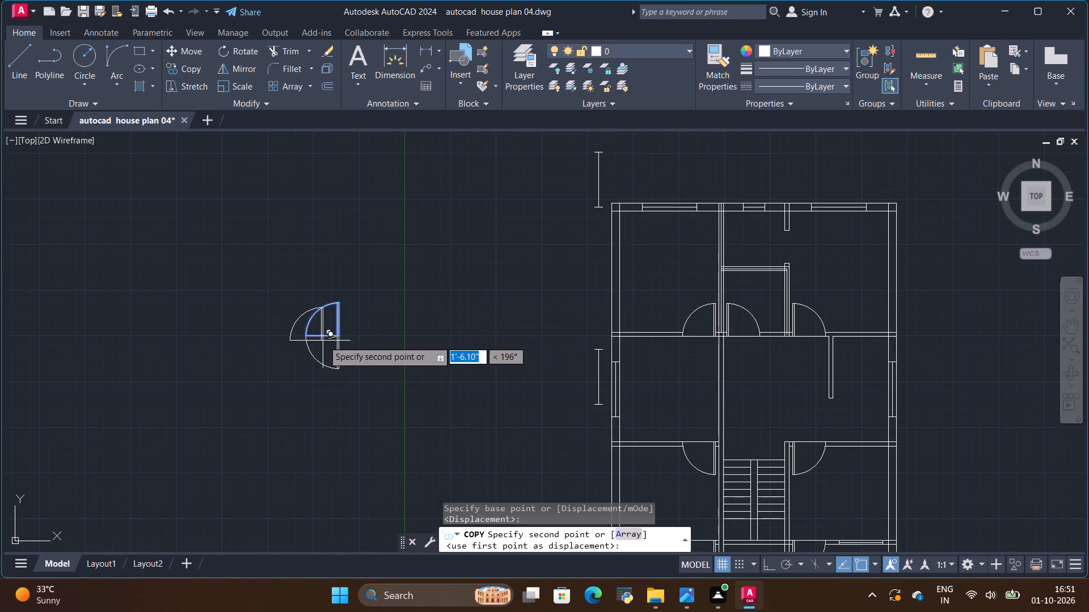
{"action": "scroll", "coordinate": [785, 237], "scroll_direction": "up", "scroll_amount": 2}
{"action": "scroll", "coordinate": [782, 297], "scroll_direction": "up", "scroll_amount": 3}
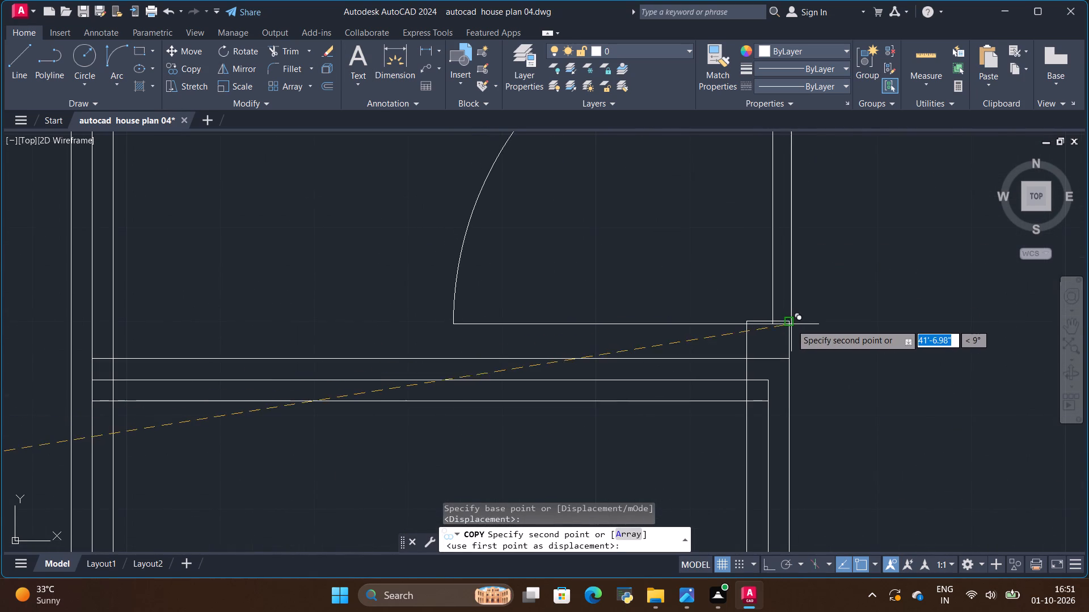
{"action": "left_click", "coordinate": [787, 321]}
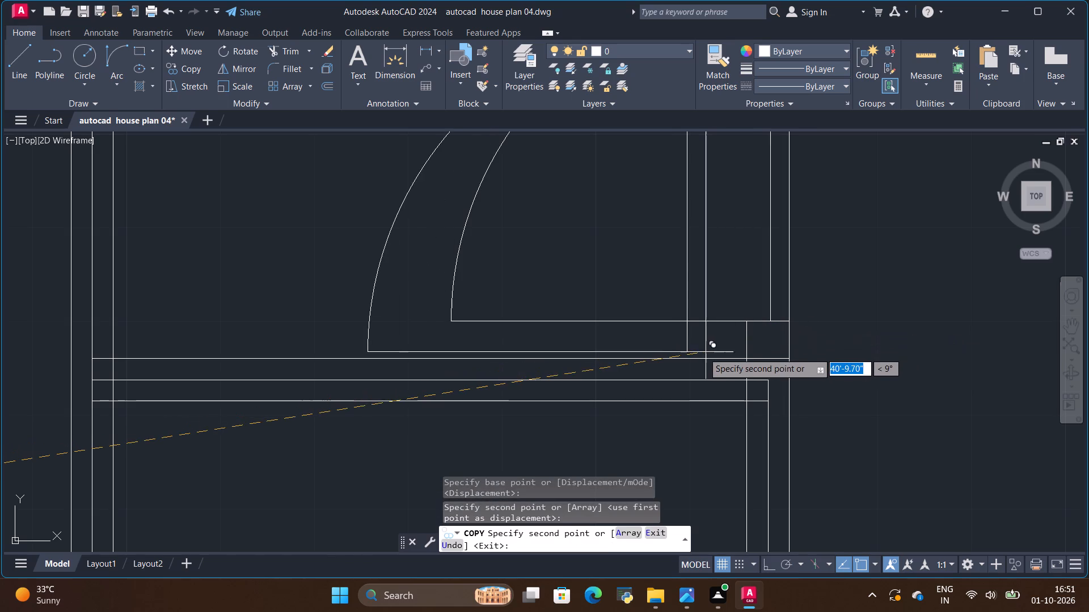
Trim the wall lines crossing the three doorways of the upper-left room, the lower toilet and the upper-right room.
{"action": "key", "text": "Escape"}
{"action": "scroll", "coordinate": [657, 363], "scroll_direction": "down", "scroll_amount": 3}
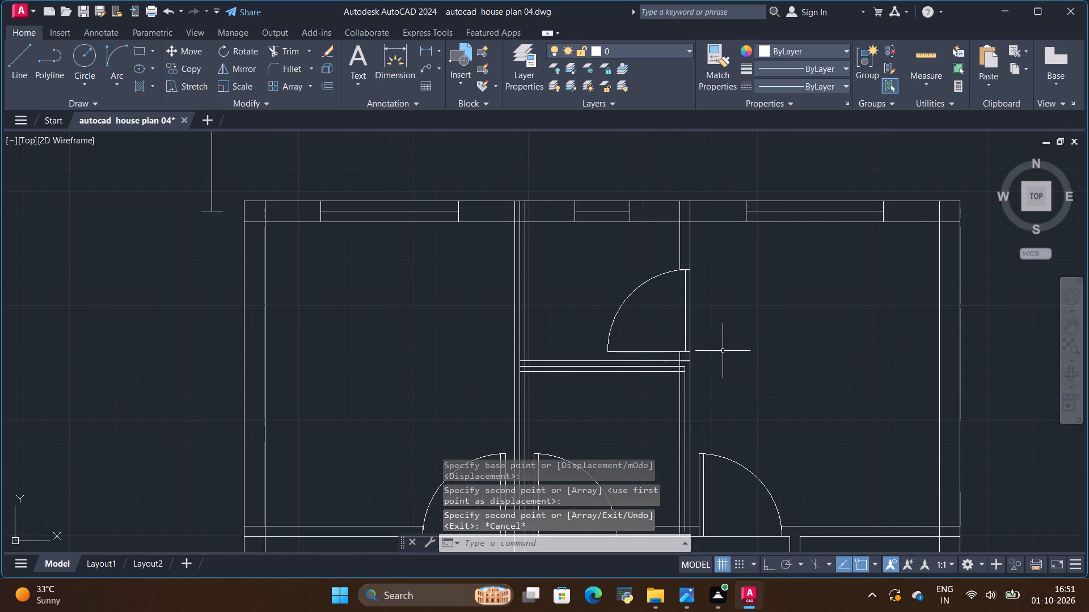
{"action": "scroll", "coordinate": [681, 256], "scroll_direction": "up", "scroll_amount": 1}
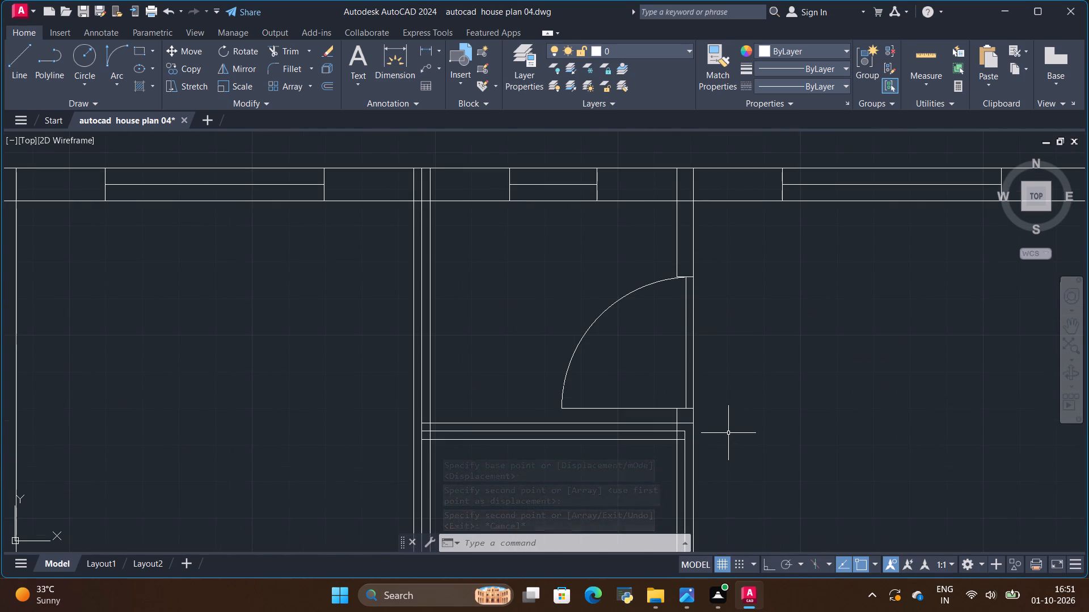
{"action": "scroll", "coordinate": [717, 419], "scroll_direction": "down", "scroll_amount": 3}
{"action": "scroll", "coordinate": [719, 330], "scroll_direction": "down", "scroll_amount": 2}
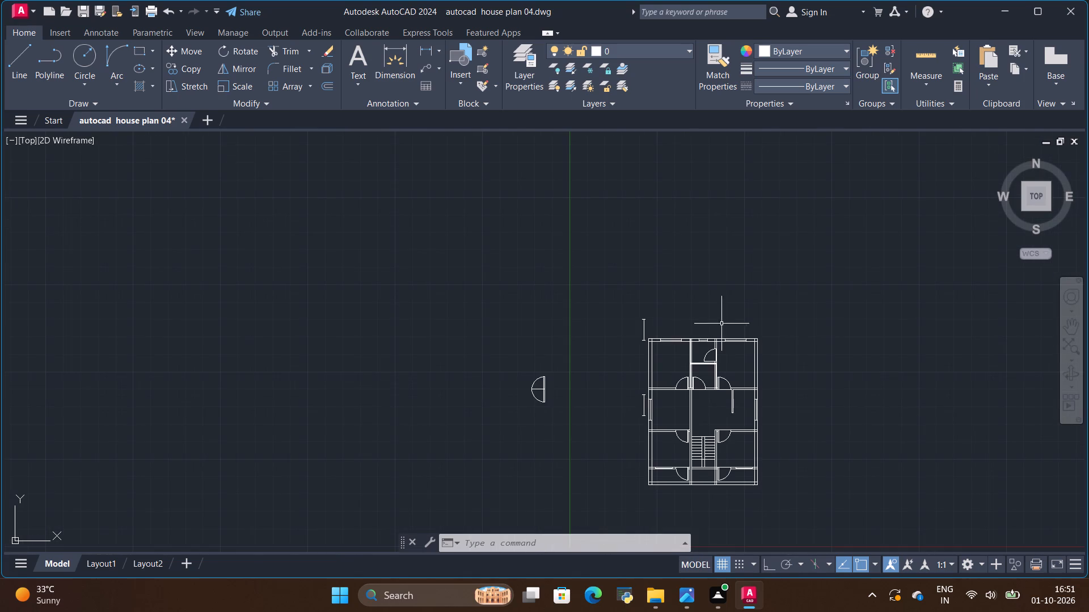
{"action": "scroll", "coordinate": [730, 404], "scroll_direction": "up", "scroll_amount": 2}
{"action": "scroll", "coordinate": [611, 368], "scroll_direction": "up", "scroll_amount": 3}
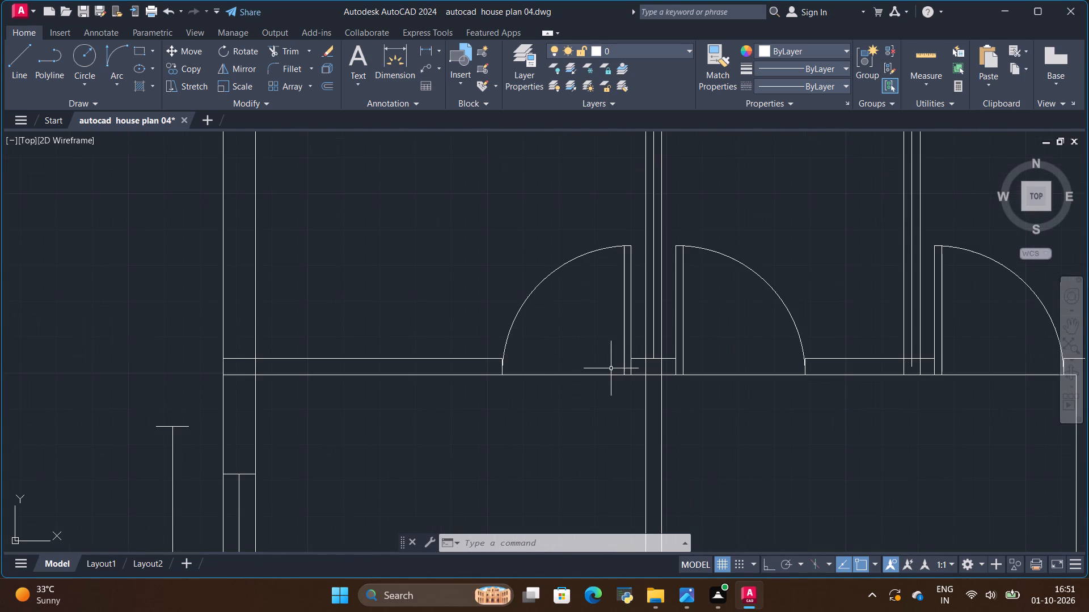
{"action": "left_click", "coordinate": [284, 52]}
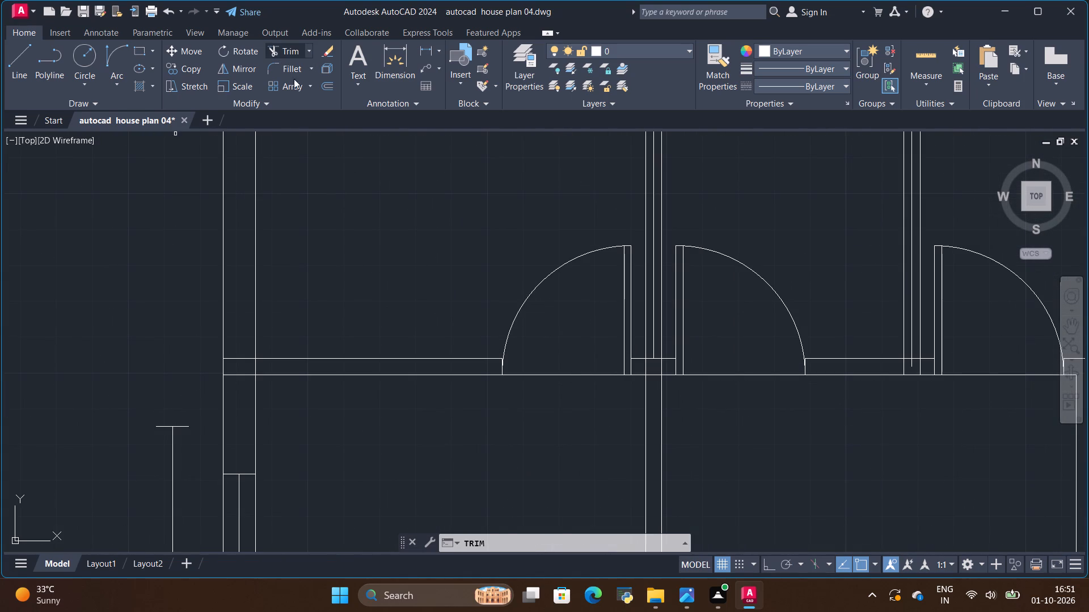
{"action": "left_click_drag", "start_coordinate": [550, 353], "coordinate": [563, 382]}
{"action": "left_click_drag", "start_coordinate": [751, 356], "coordinate": [765, 422]}
{"action": "left_click_drag", "start_coordinate": [976, 356], "coordinate": [1004, 430]}
Trim the wall lines crossing the doorways of the two lower bedrooms on either side of the stair.
{"action": "scroll", "coordinate": [591, 289], "scroll_direction": "down", "scroll_amount": 3}
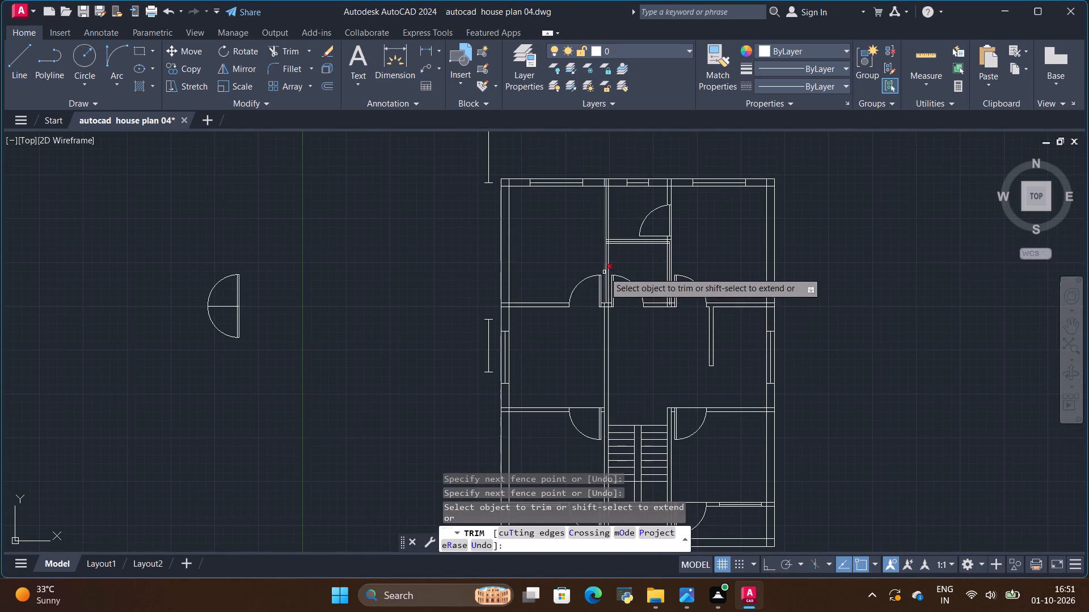
{"action": "scroll", "coordinate": [581, 439], "scroll_direction": "up", "scroll_amount": 3}
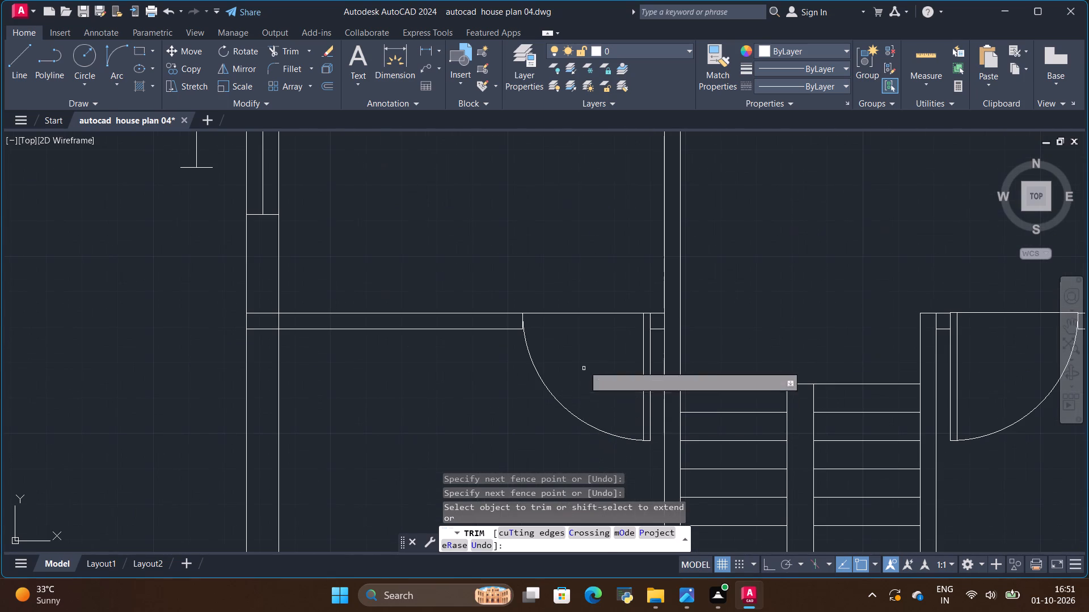
{"action": "left_click_drag", "start_coordinate": [572, 292], "coordinate": [587, 333]}
{"action": "left_click_drag", "start_coordinate": [1000, 301], "coordinate": [1016, 378]}
Trim the wall lines crossing the left and right balcony doorways below the lower bedrooms.
{"action": "scroll", "coordinate": [711, 257], "scroll_direction": "down", "scroll_amount": 1}
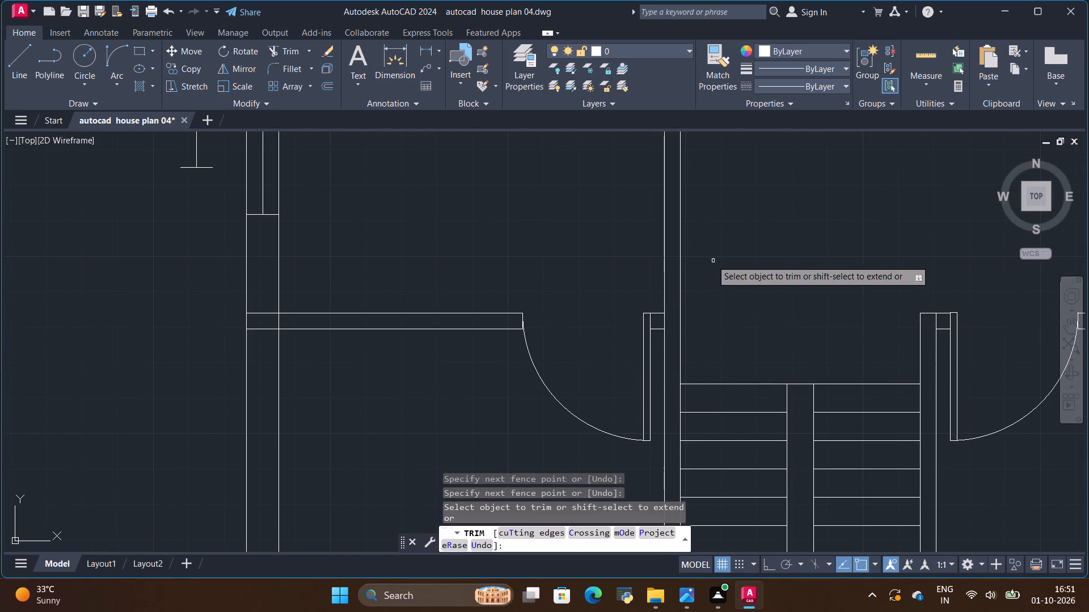
{"action": "scroll", "coordinate": [711, 258], "scroll_direction": "down", "scroll_amount": 2}
{"action": "scroll", "coordinate": [661, 369], "scroll_direction": "up", "scroll_amount": 2}
{"action": "left_click_drag", "start_coordinate": [681, 334], "coordinate": [700, 388]}
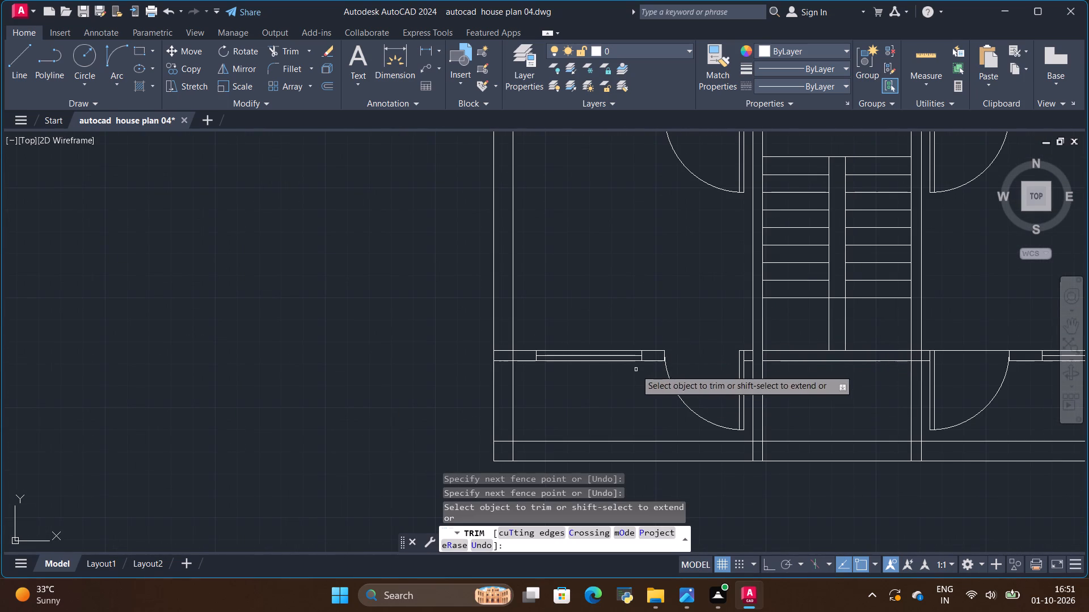
{"action": "left_click_drag", "start_coordinate": [982, 335], "coordinate": [985, 382]}
Trim away the wall lines, door leaf and swing arc in the upper toilet's doorway, including the leftover horizontal line.
{"action": "scroll", "coordinate": [914, 398], "scroll_direction": "down", "scroll_amount": 3}
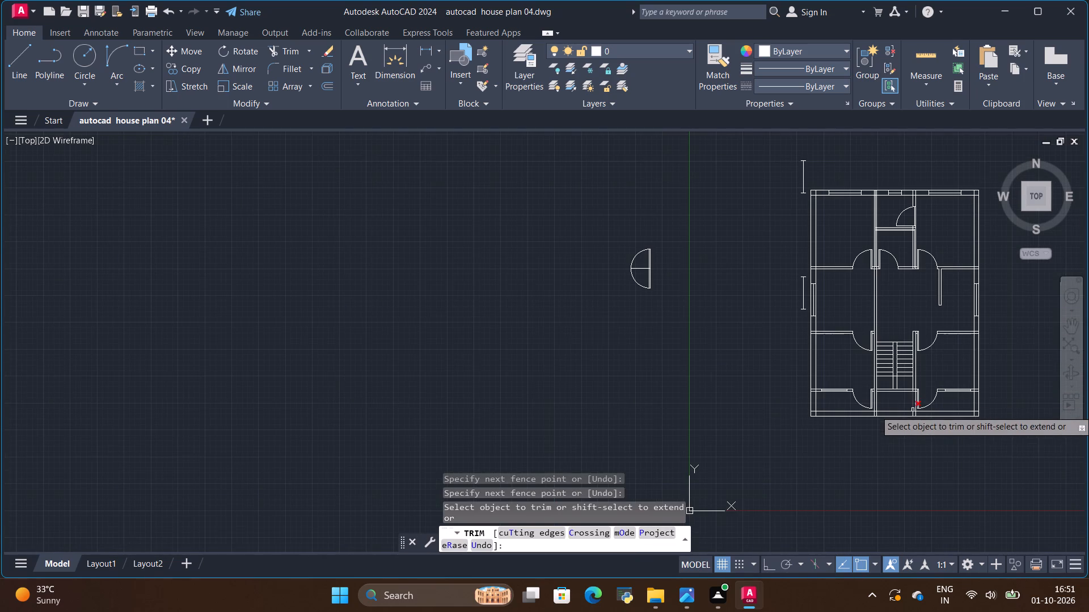
{"action": "scroll", "coordinate": [905, 193], "scroll_direction": "up", "scroll_amount": 3}
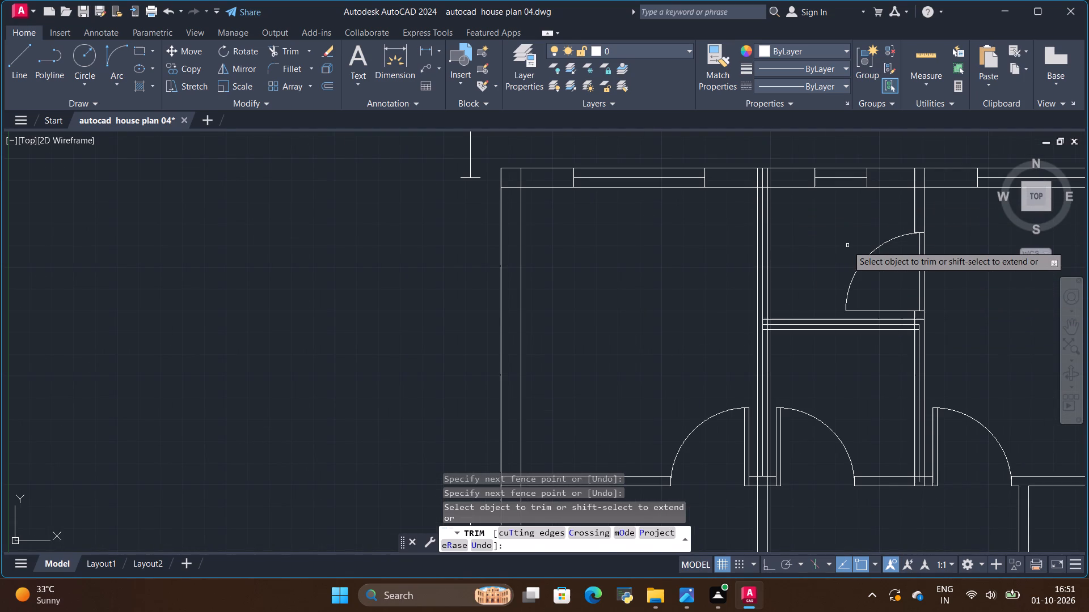
{"action": "left_click_drag", "start_coordinate": [847, 245], "coordinate": [946, 270]}
{"action": "scroll", "coordinate": [897, 304], "scroll_direction": "up", "scroll_amount": 3}
{"action": "left_click_drag", "start_coordinate": [893, 316], "coordinate": [898, 337]}
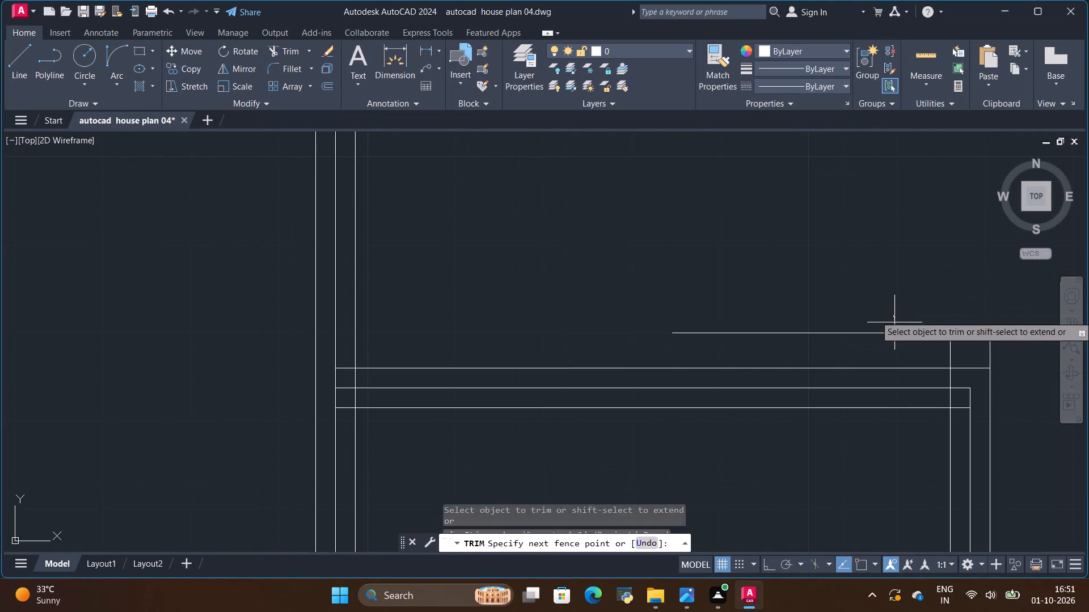
{"action": "left_click_drag", "start_coordinate": [898, 337], "coordinate": [900, 342]}
{"action": "scroll", "coordinate": [887, 308], "scroll_direction": "down", "scroll_amount": 3}
{"action": "scroll", "coordinate": [391, 339], "scroll_direction": "down", "scroll_amount": 2}
{"action": "scroll", "coordinate": [217, 377], "scroll_direction": "up", "scroll_amount": 3}
{"action": "scroll", "coordinate": [263, 360], "scroll_direction": "down", "scroll_amount": 3}
{"action": "scroll", "coordinate": [179, 381], "scroll_direction": "up", "scroll_amount": 2}
{"action": "scroll", "coordinate": [179, 381], "scroll_direction": "down", "scroll_amount": 2}
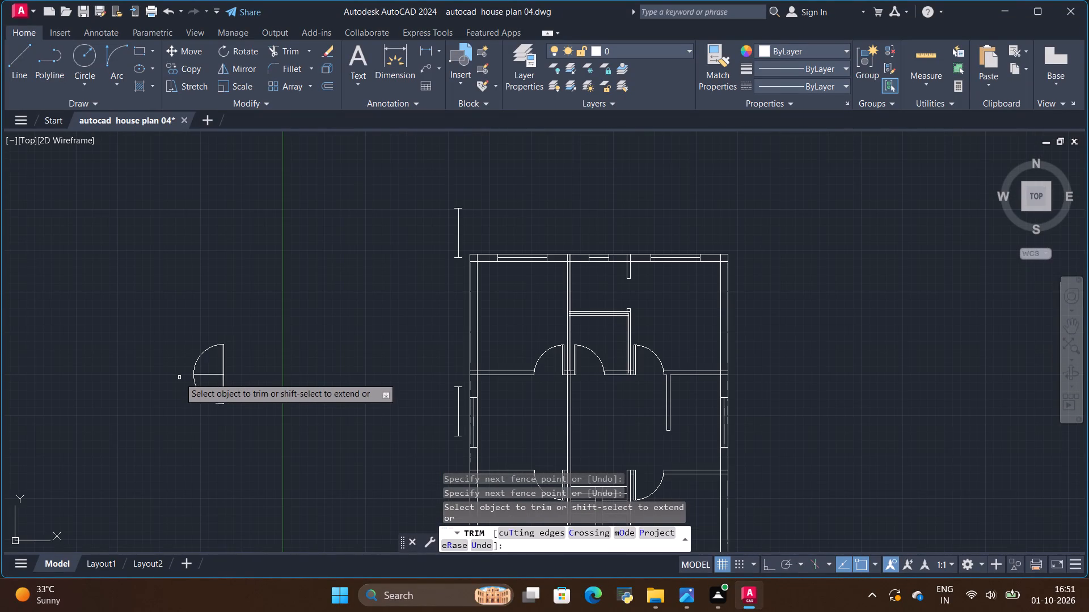
{"action": "scroll", "coordinate": [203, 381], "scroll_direction": "up", "scroll_amount": 1}
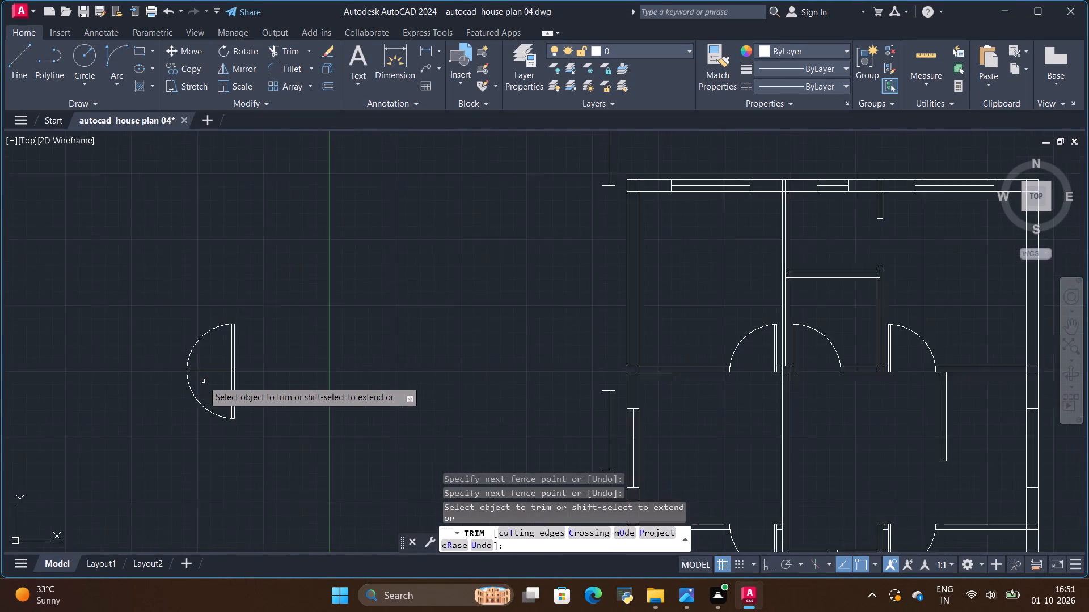
{"action": "scroll", "coordinate": [203, 381], "scroll_direction": "up", "scroll_amount": 1}
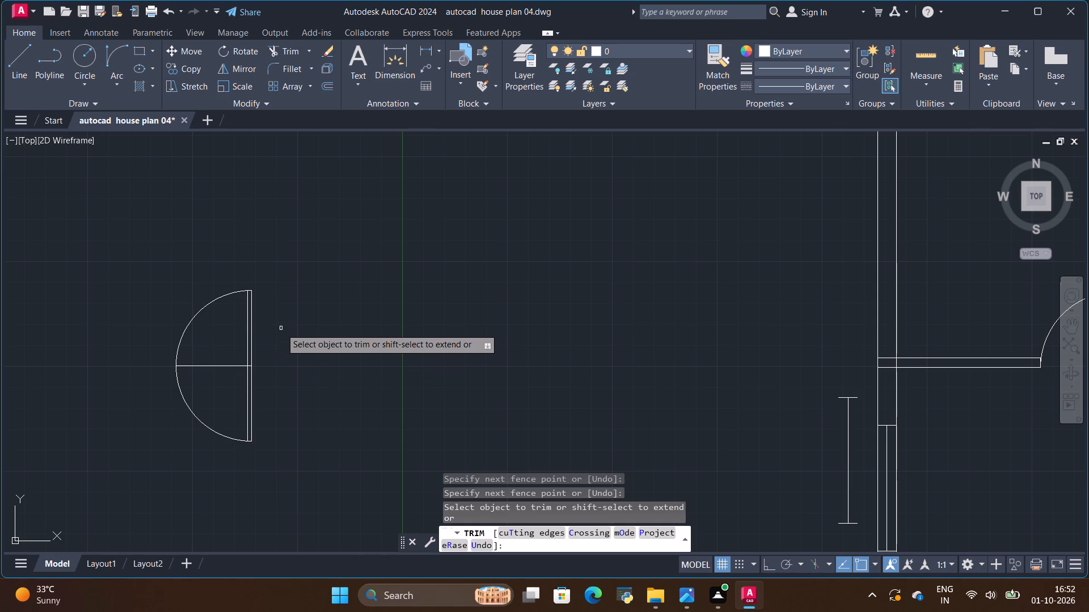
{"action": "key", "text": "space"}
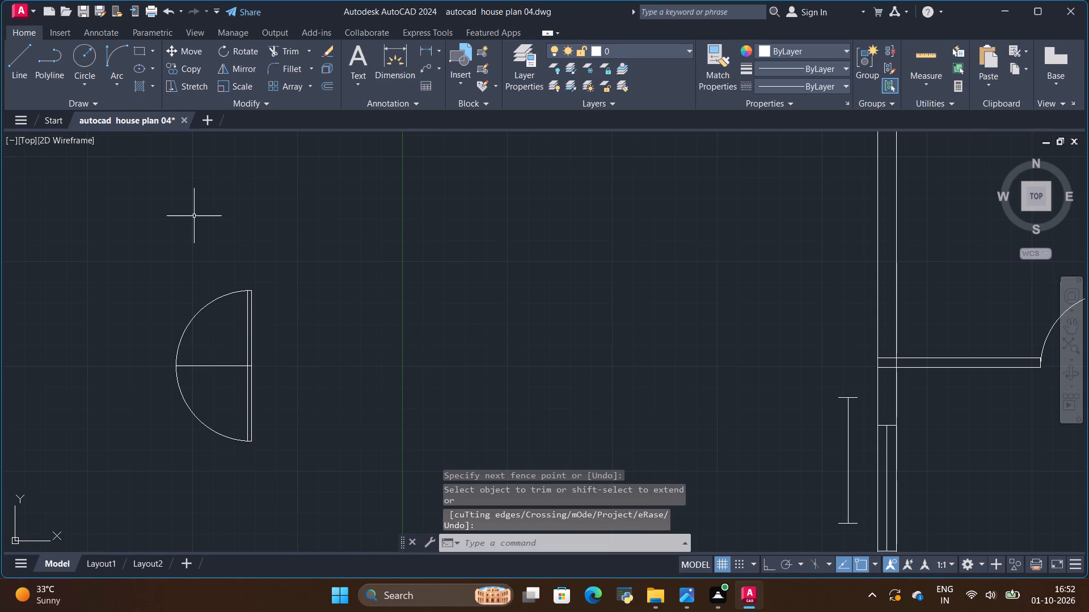
{"action": "key", "text": "space"}
{"action": "key", "text": "space"}
{"action": "key", "text": "space"}
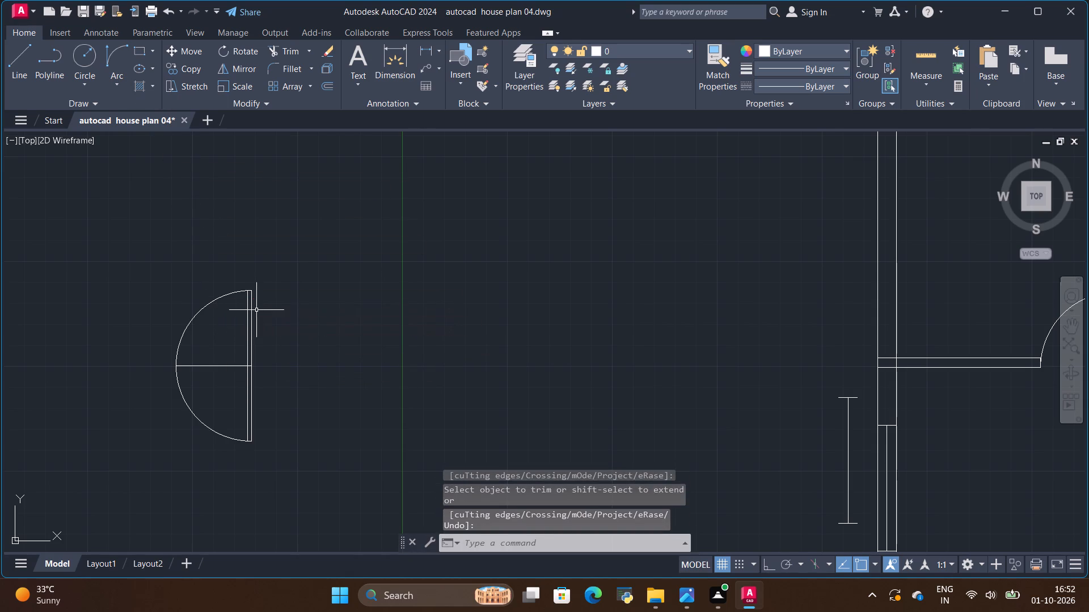
Copy the upper spare door from its hinge-side bottom corner to the empty space between the spare doors and the plan.
{"action": "left_click", "coordinate": [253, 316]}
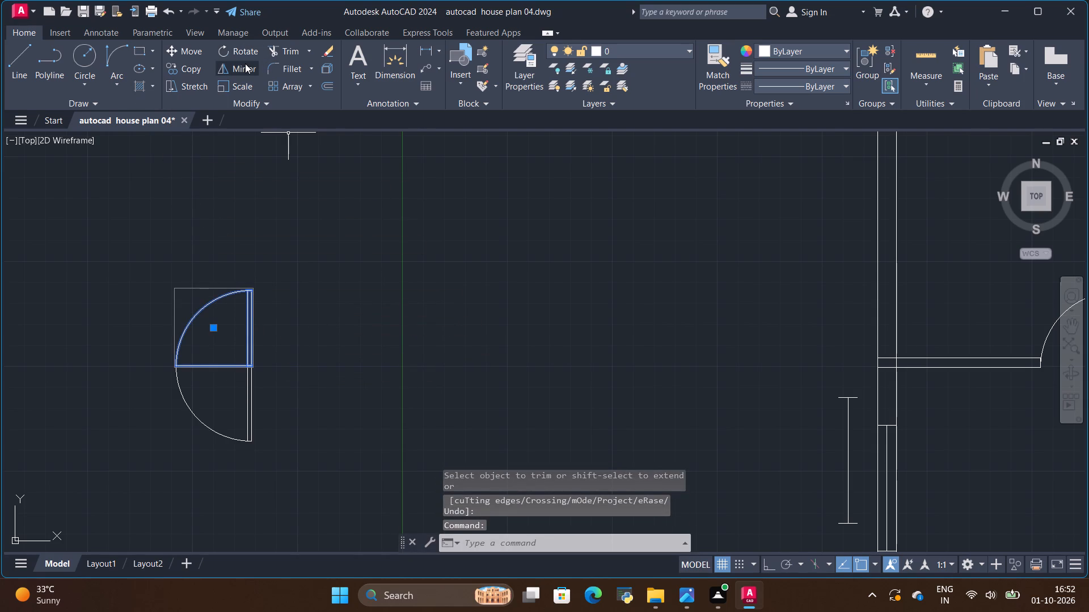
{"action": "left_click", "coordinate": [189, 63]}
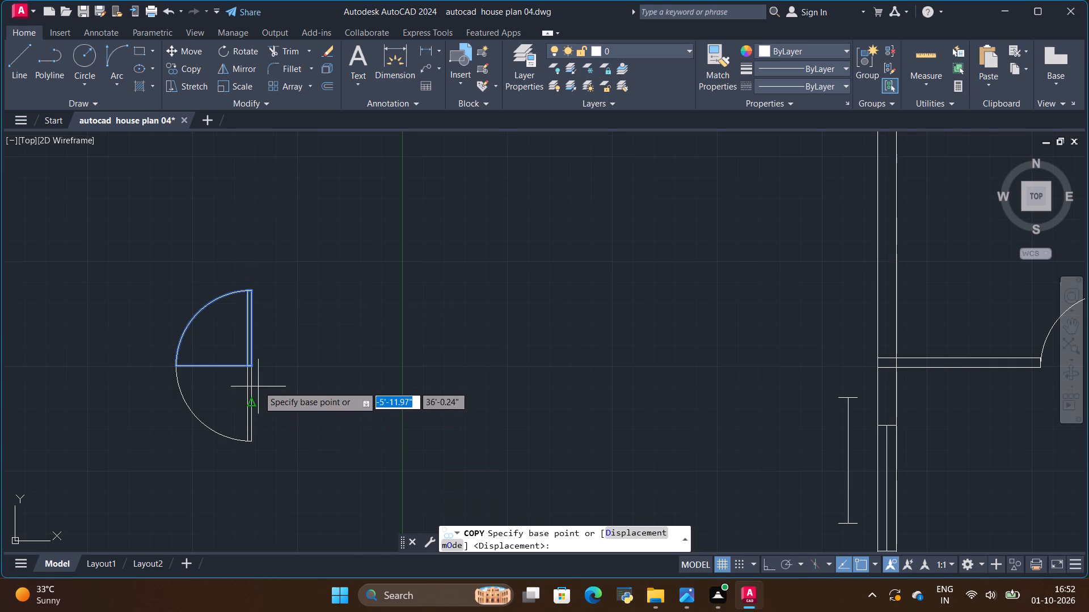
{"action": "left_click", "coordinate": [254, 367]}
{"action": "left_click", "coordinate": [386, 368]}
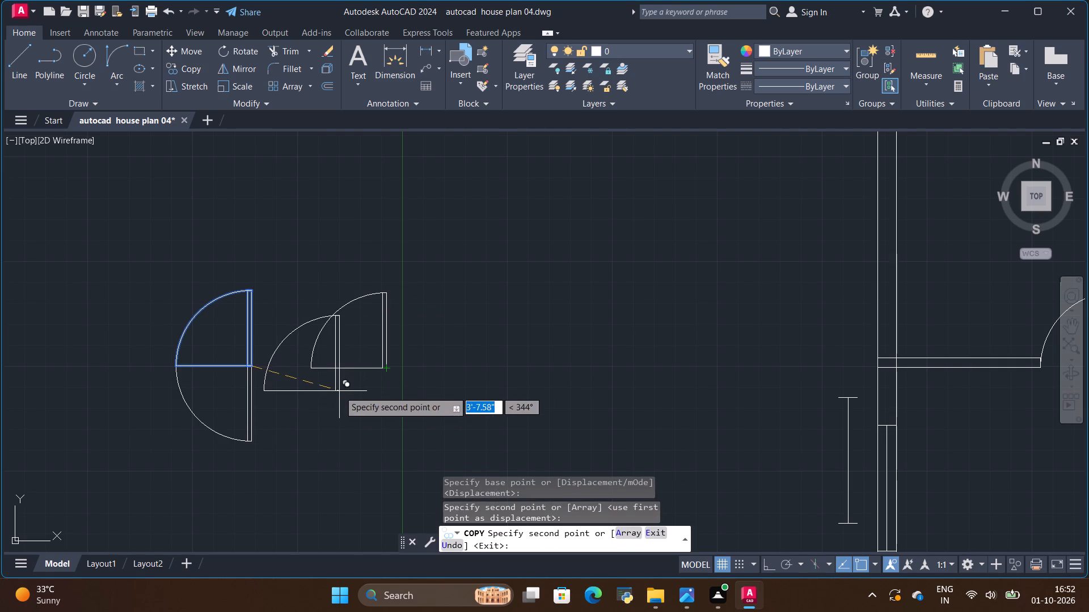
{"action": "key", "text": "space"}
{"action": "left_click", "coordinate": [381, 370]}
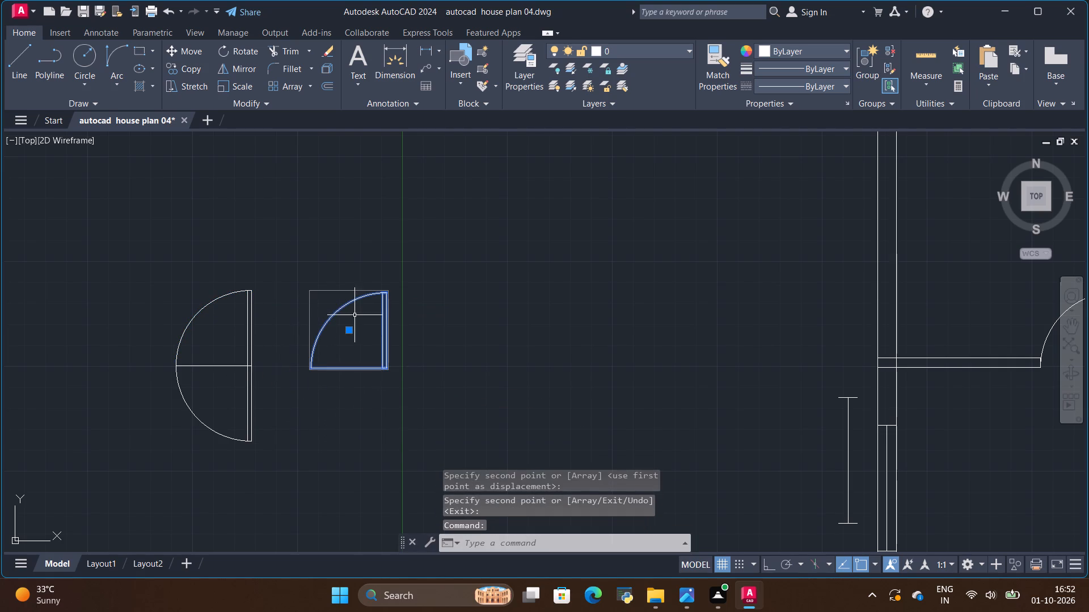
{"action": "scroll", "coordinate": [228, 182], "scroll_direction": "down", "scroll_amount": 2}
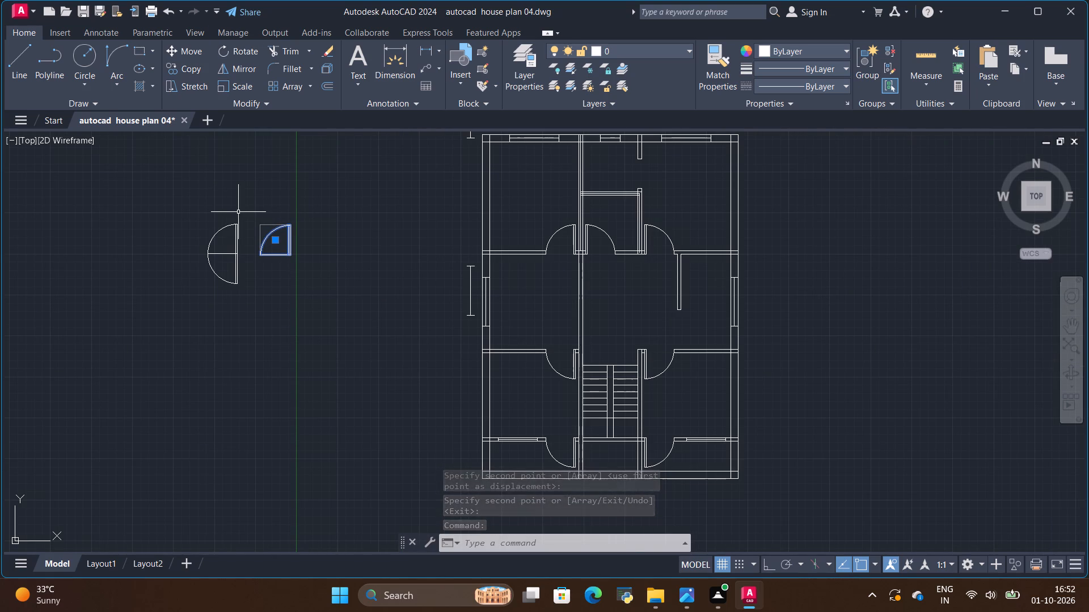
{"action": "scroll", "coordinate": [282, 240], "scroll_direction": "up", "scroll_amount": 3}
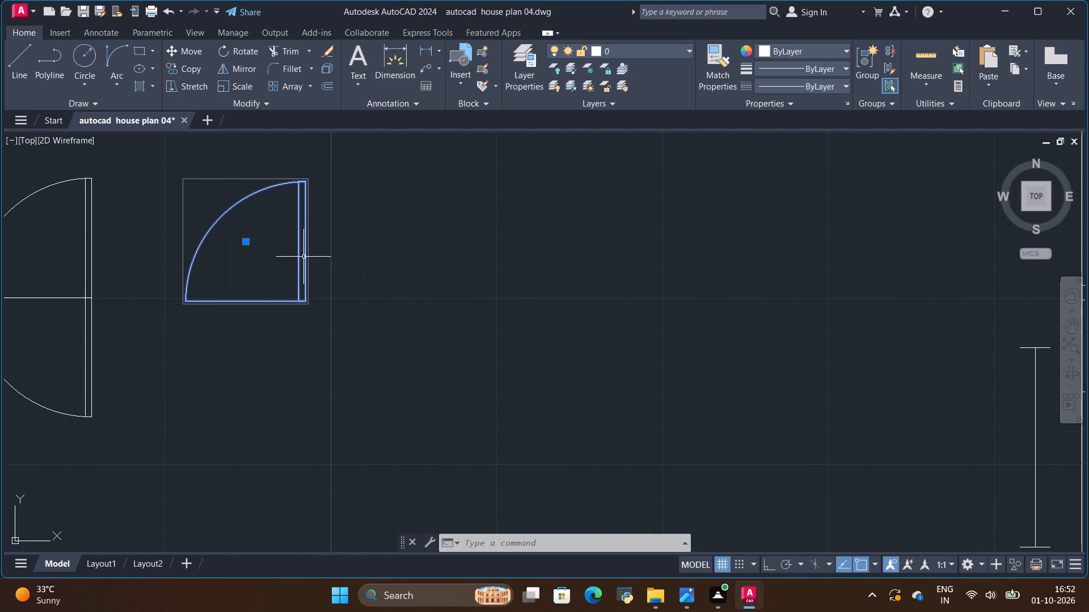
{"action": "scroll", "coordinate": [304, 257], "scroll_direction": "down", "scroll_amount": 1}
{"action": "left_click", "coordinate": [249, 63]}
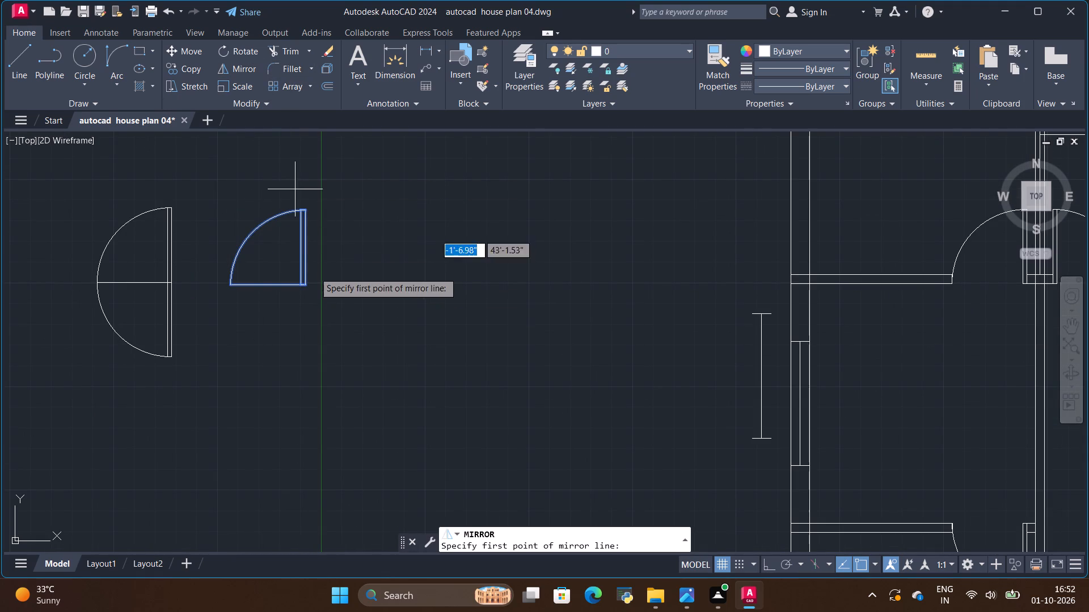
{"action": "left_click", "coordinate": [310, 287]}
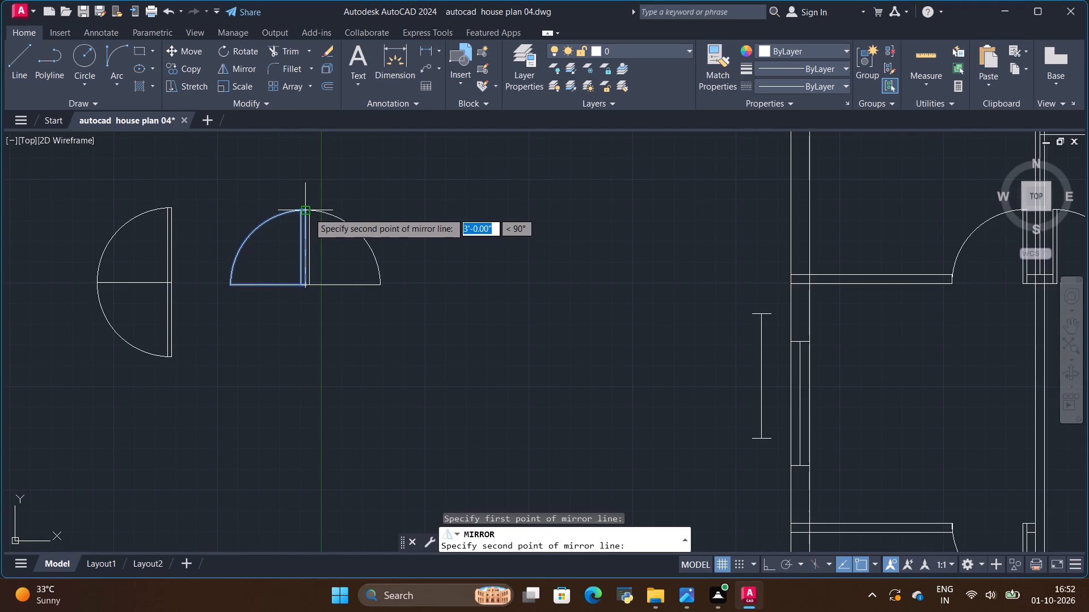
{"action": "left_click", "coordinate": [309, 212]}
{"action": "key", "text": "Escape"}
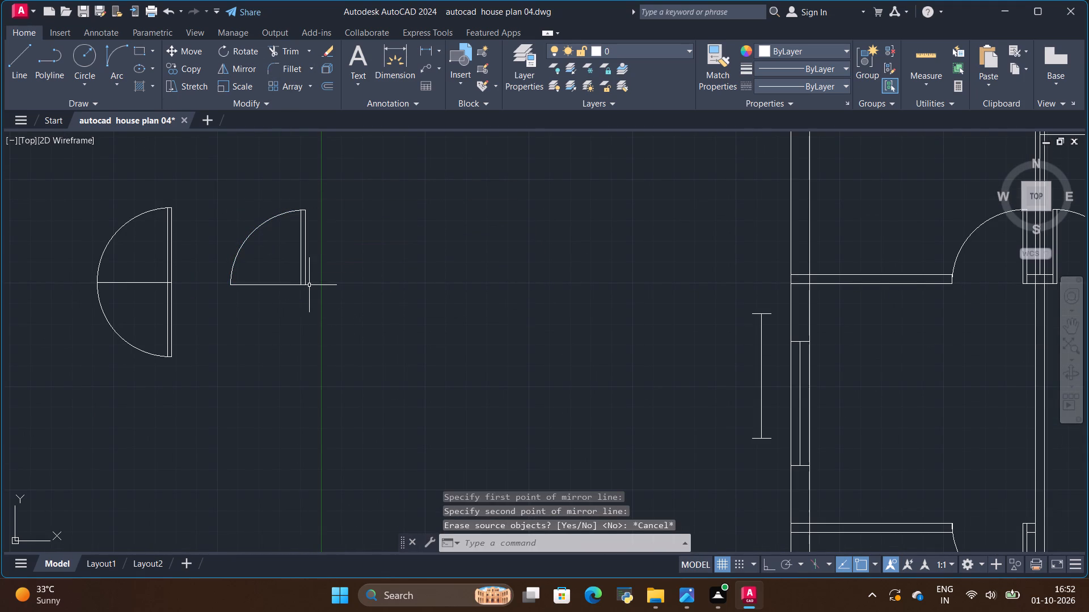
Mirror the newly copied spare door about its leaf's diagonal, from top outer corner to bottom inner corner, keeping the original.
{"action": "left_click", "coordinate": [305, 295]}
{"action": "left_click", "coordinate": [307, 284]}
{"action": "left_click", "coordinate": [308, 282]}
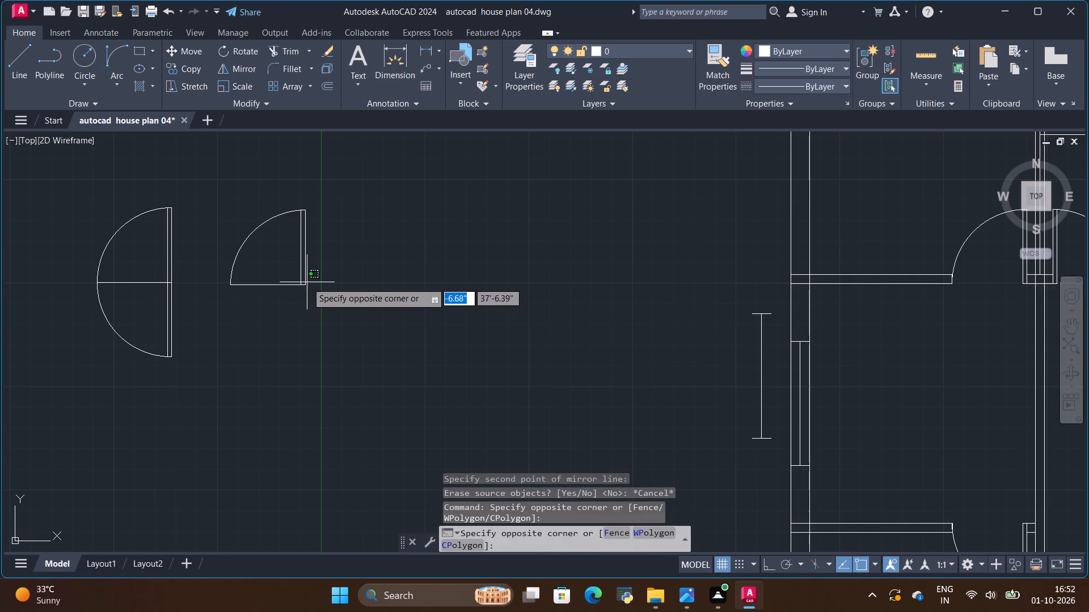
{"action": "left_click", "coordinate": [305, 283]}
{"action": "left_click", "coordinate": [238, 70]}
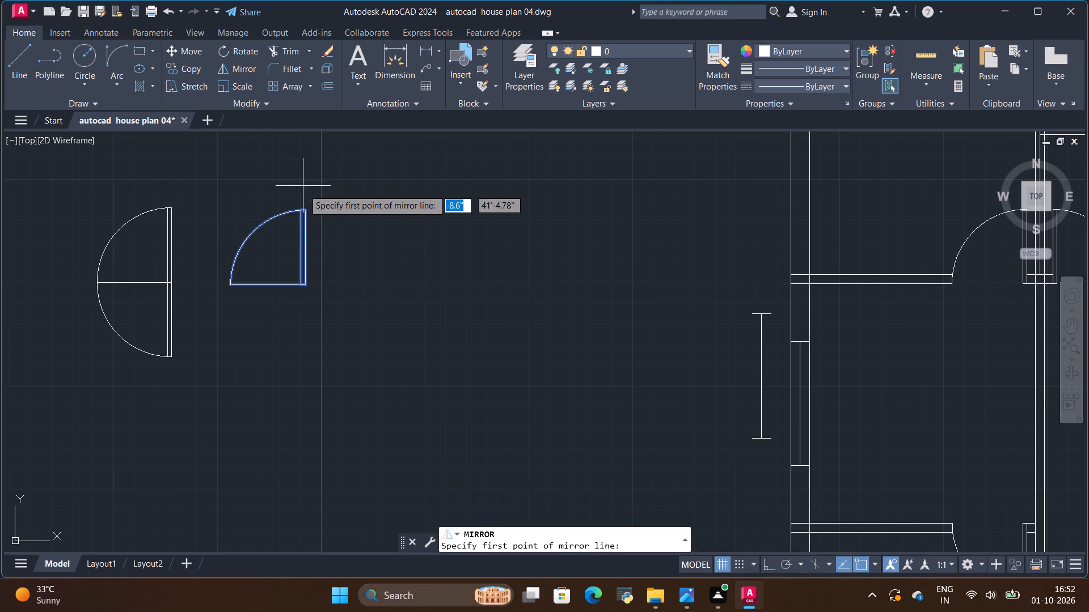
{"action": "left_click", "coordinate": [303, 215]}
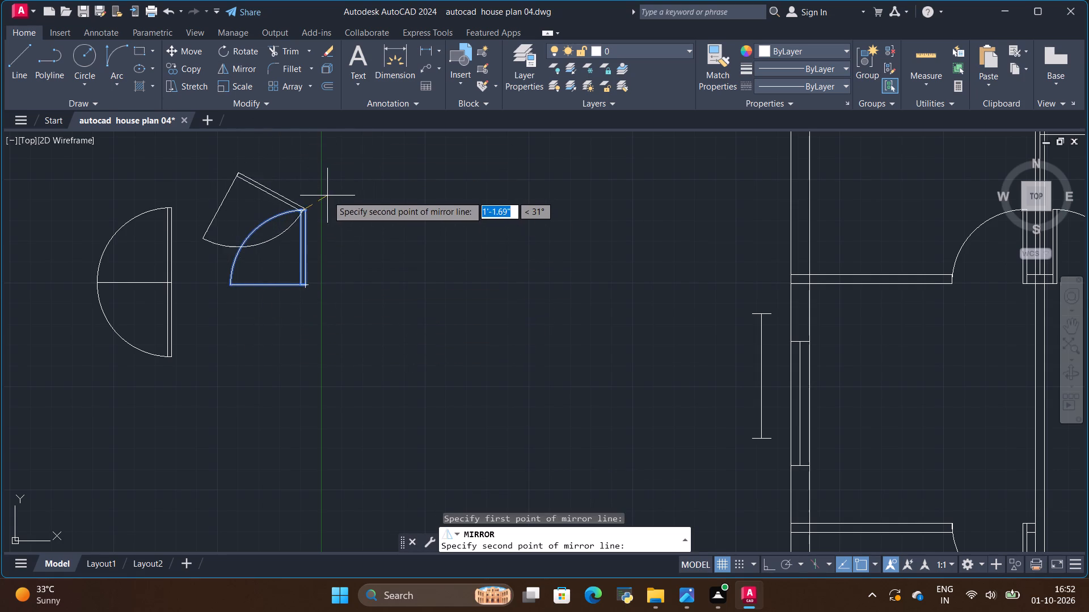
{"action": "left_click", "coordinate": [301, 285]}
{"action": "left_click", "coordinate": [260, 215]}
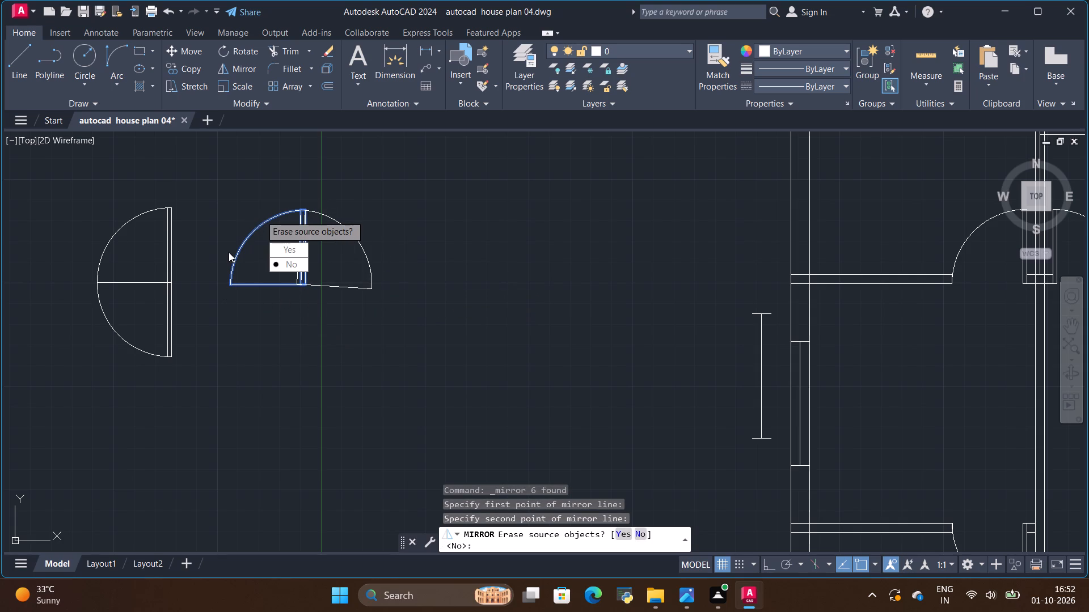
{"action": "key", "text": "space"}
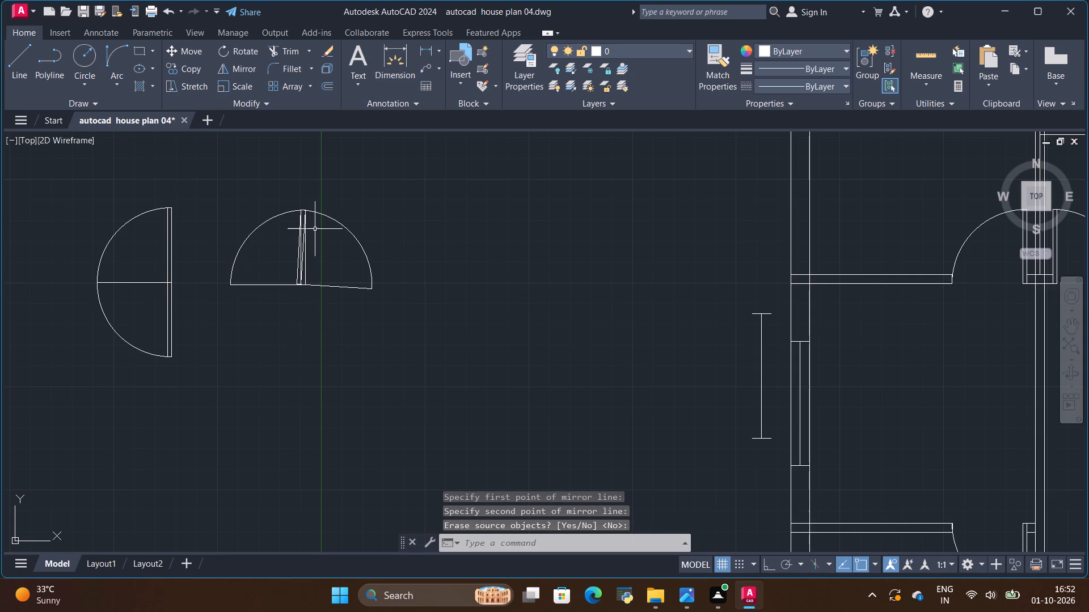
{"action": "key", "text": "alt+BackSpace"}
{"action": "key", "text": "Escape"}
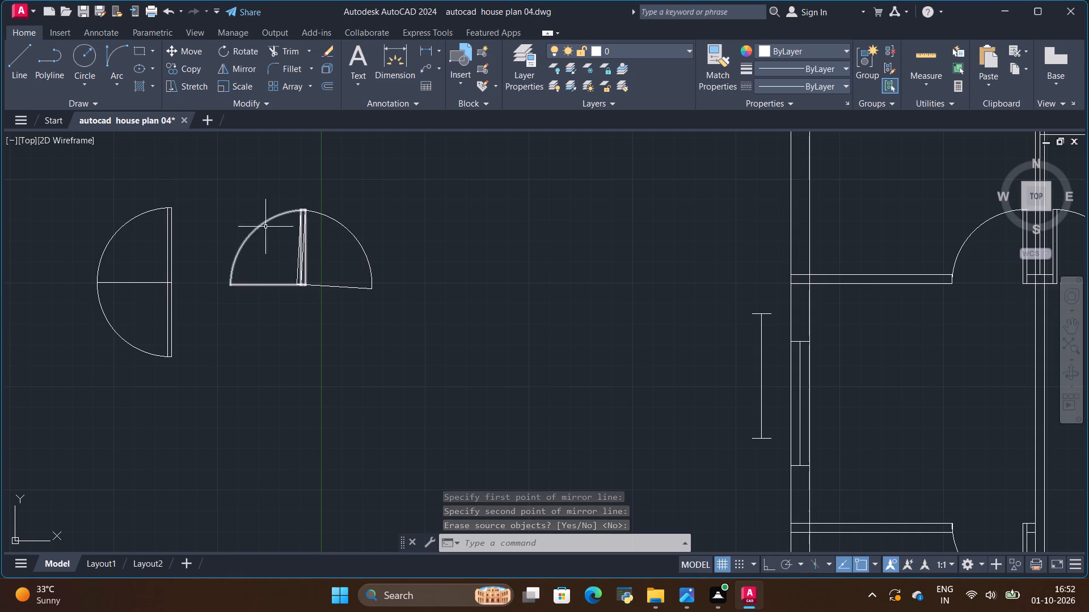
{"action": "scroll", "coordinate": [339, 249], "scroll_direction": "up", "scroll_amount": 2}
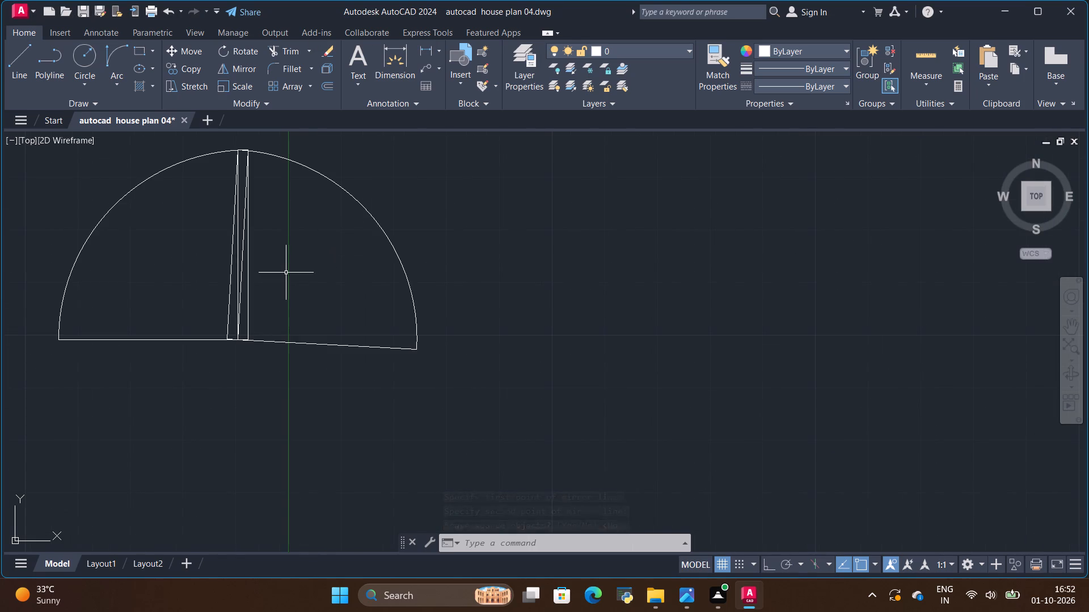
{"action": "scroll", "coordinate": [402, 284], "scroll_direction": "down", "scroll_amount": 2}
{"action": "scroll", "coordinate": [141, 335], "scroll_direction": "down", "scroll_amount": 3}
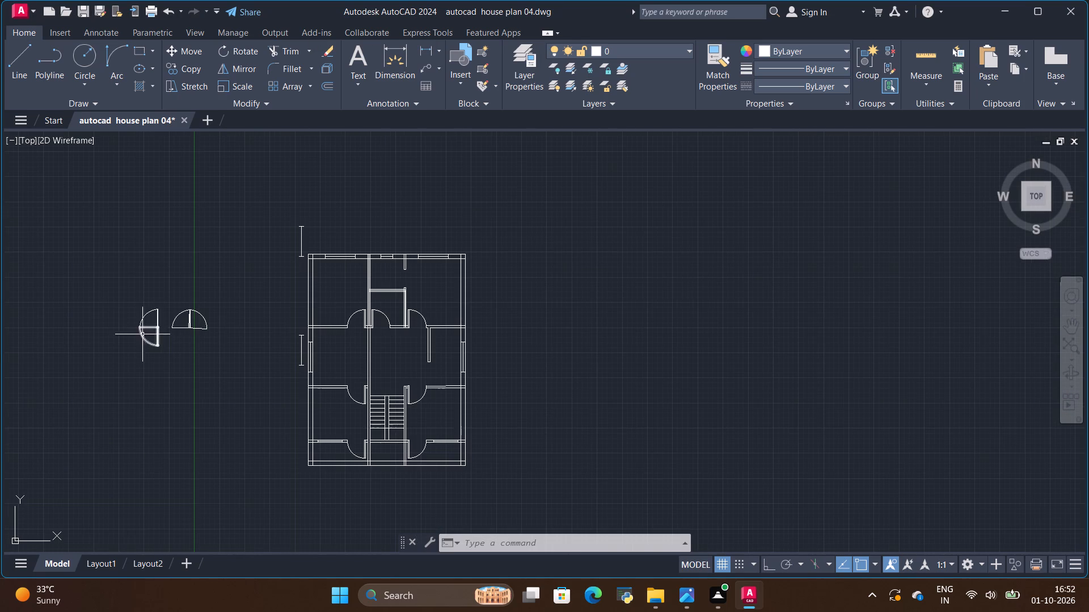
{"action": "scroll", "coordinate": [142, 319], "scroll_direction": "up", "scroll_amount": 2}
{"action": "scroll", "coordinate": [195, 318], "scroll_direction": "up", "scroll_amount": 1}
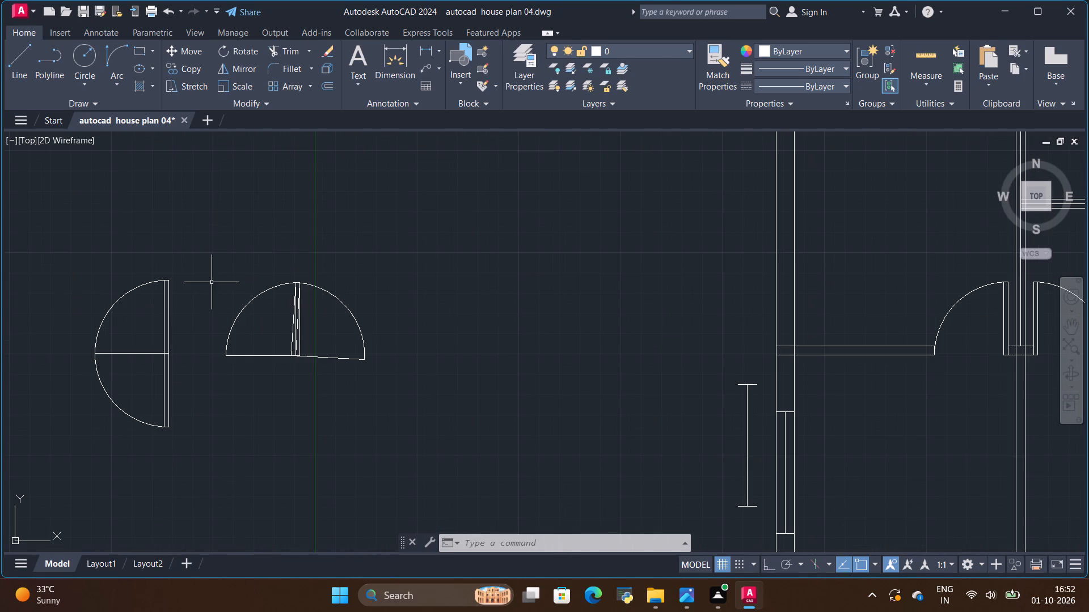
Trim away the skewed copied door pair between the spare doors and the plan.
{"action": "scroll", "coordinate": [181, 316], "scroll_direction": "up", "scroll_amount": 1}
{"action": "left_click_drag", "start_coordinate": [297, 269], "coordinate": [474, 400]}
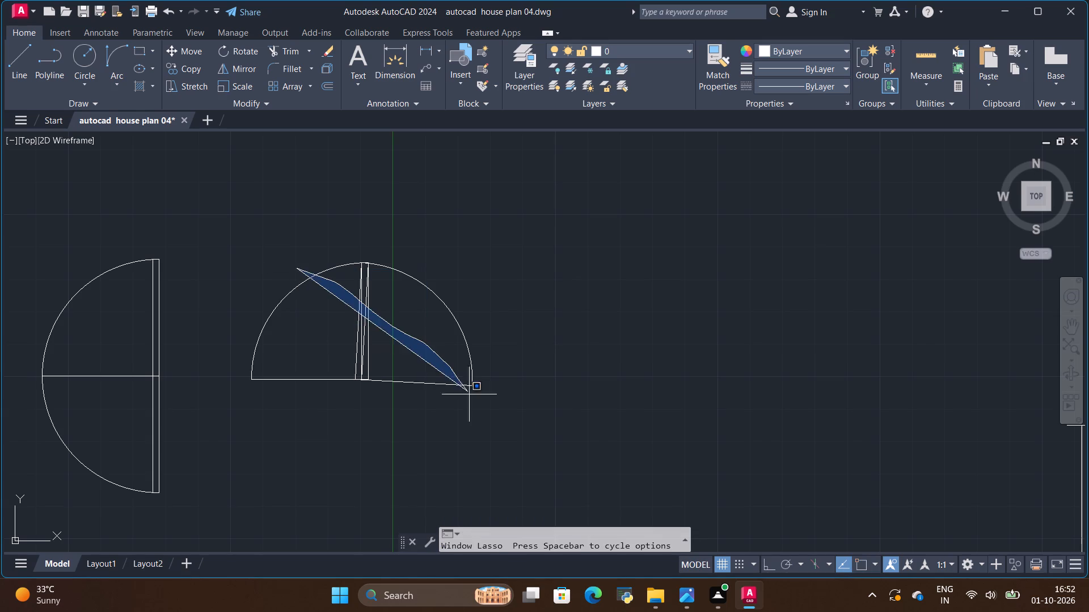
{"action": "left_click_drag", "start_coordinate": [474, 400], "coordinate": [386, 400]}
{"action": "left_click", "coordinate": [290, 48]}
{"action": "left_click_drag", "start_coordinate": [290, 135], "coordinate": [308, 208]}
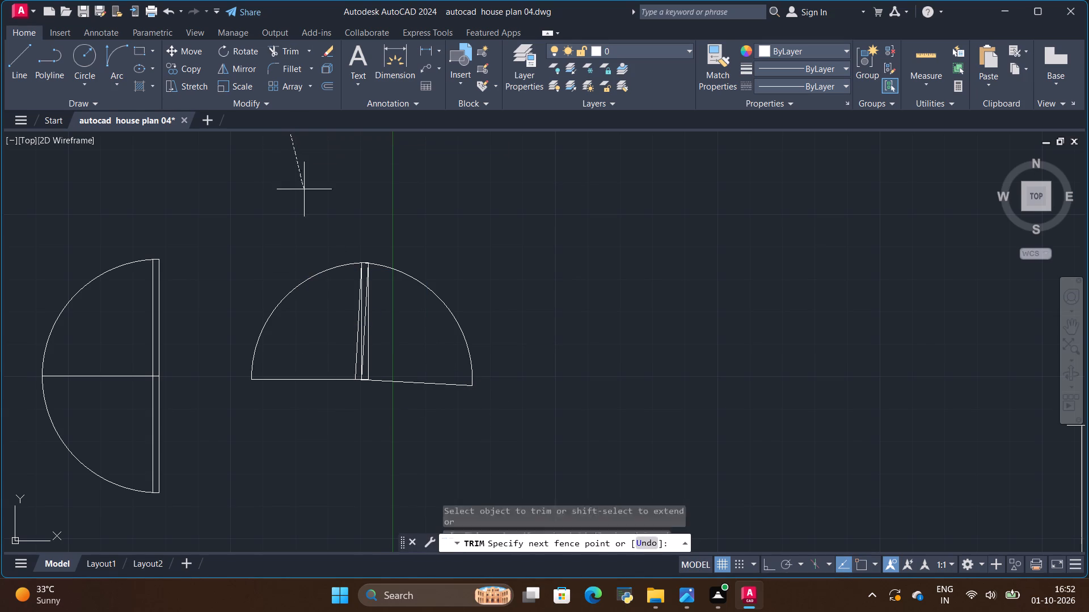
{"action": "left_click_drag", "start_coordinate": [308, 208], "coordinate": [387, 206]}
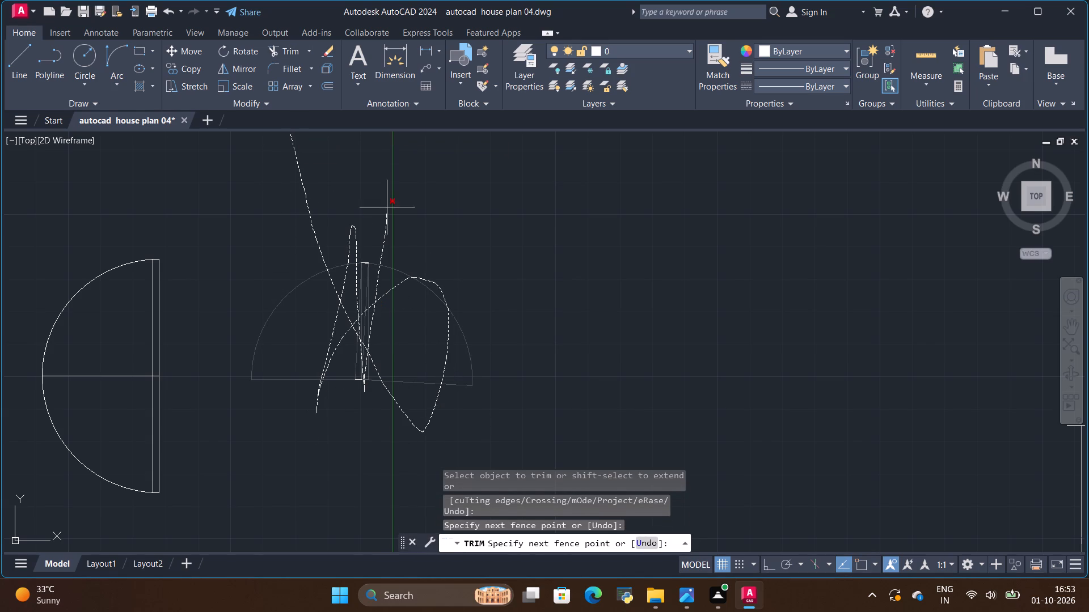
{"action": "left_click_drag", "start_coordinate": [387, 206], "coordinate": [366, 254]}
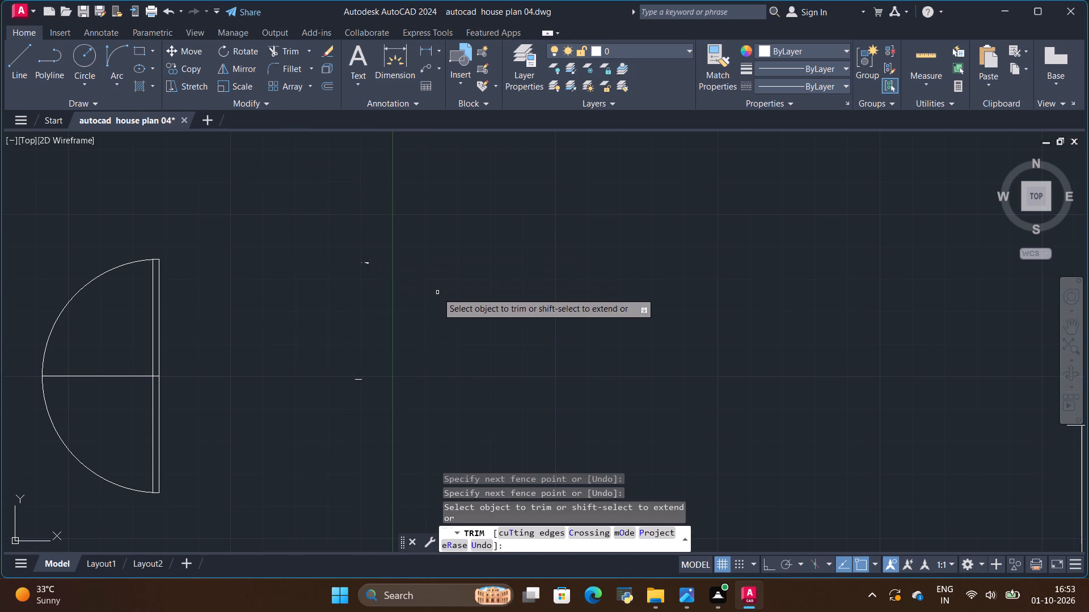
{"action": "scroll", "coordinate": [437, 292], "scroll_direction": "down", "scroll_amount": 2}
{"action": "scroll", "coordinate": [357, 299], "scroll_direction": "up", "scroll_amount": 1}
{"action": "key", "text": "space"}
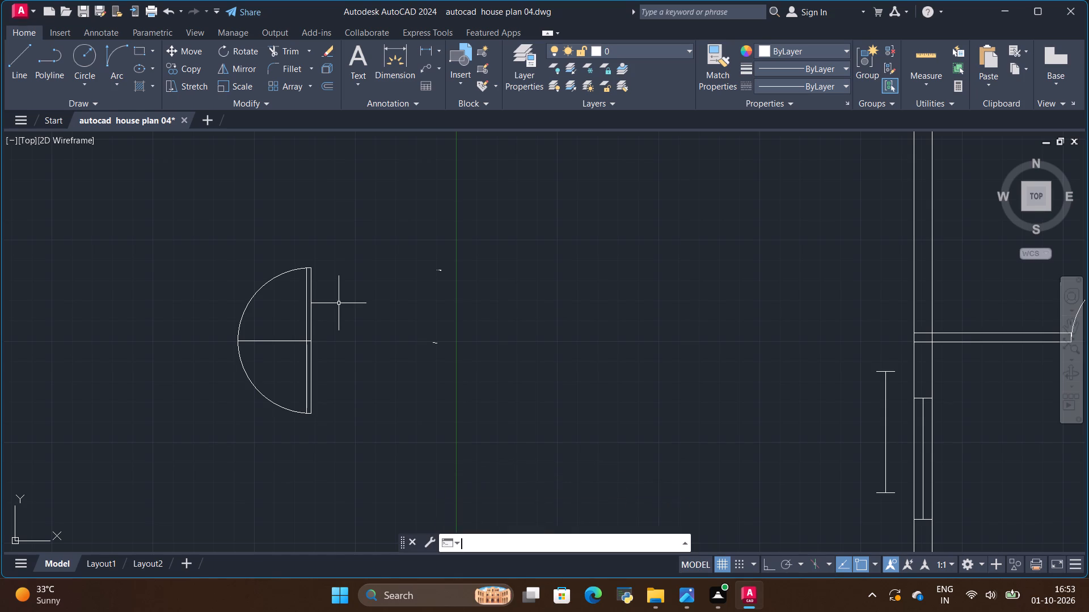
Copy the upper spare door from its hinge-side bottom corner to the empty space between the spare doors and the plan.
{"action": "left_click", "coordinate": [308, 302]}
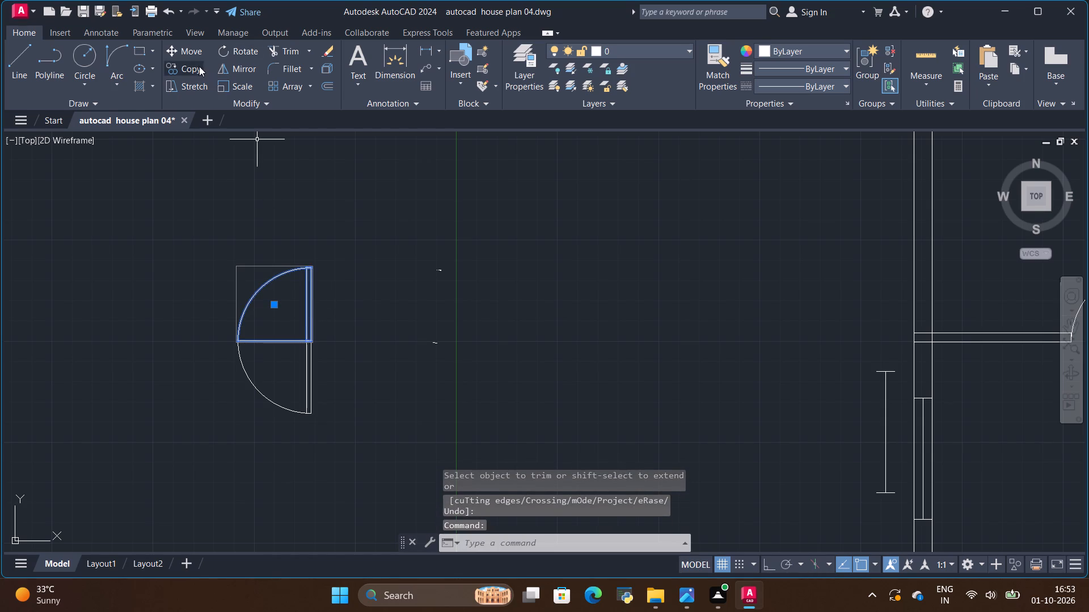
{"action": "left_click", "coordinate": [195, 66]}
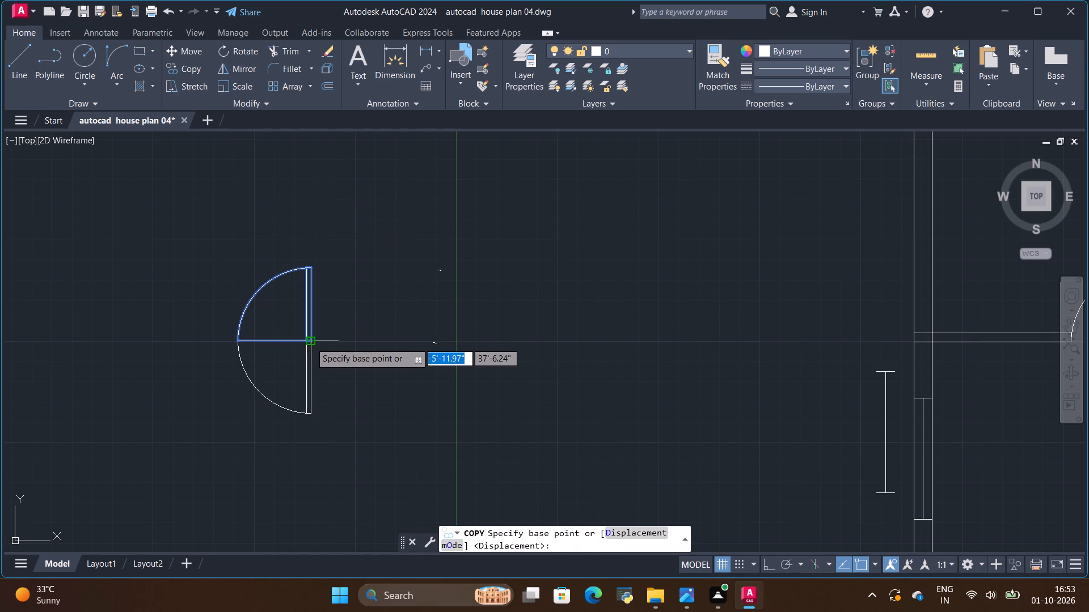
{"action": "left_click_drag", "start_coordinate": [310, 342], "coordinate": [317, 342]}
{"action": "left_click", "coordinate": [412, 342]}
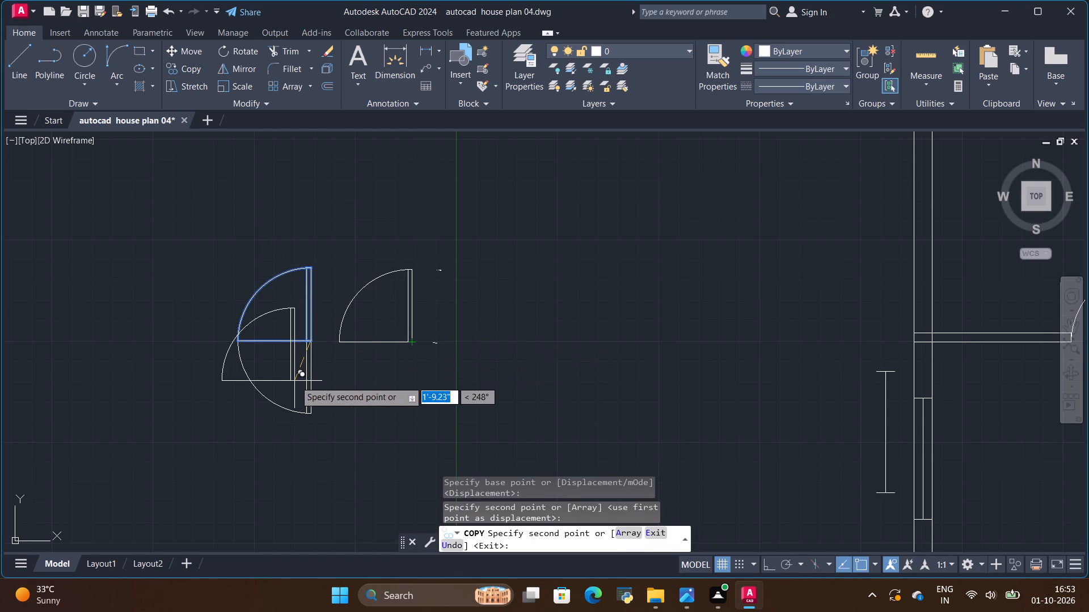
{"action": "key", "text": "Escape"}
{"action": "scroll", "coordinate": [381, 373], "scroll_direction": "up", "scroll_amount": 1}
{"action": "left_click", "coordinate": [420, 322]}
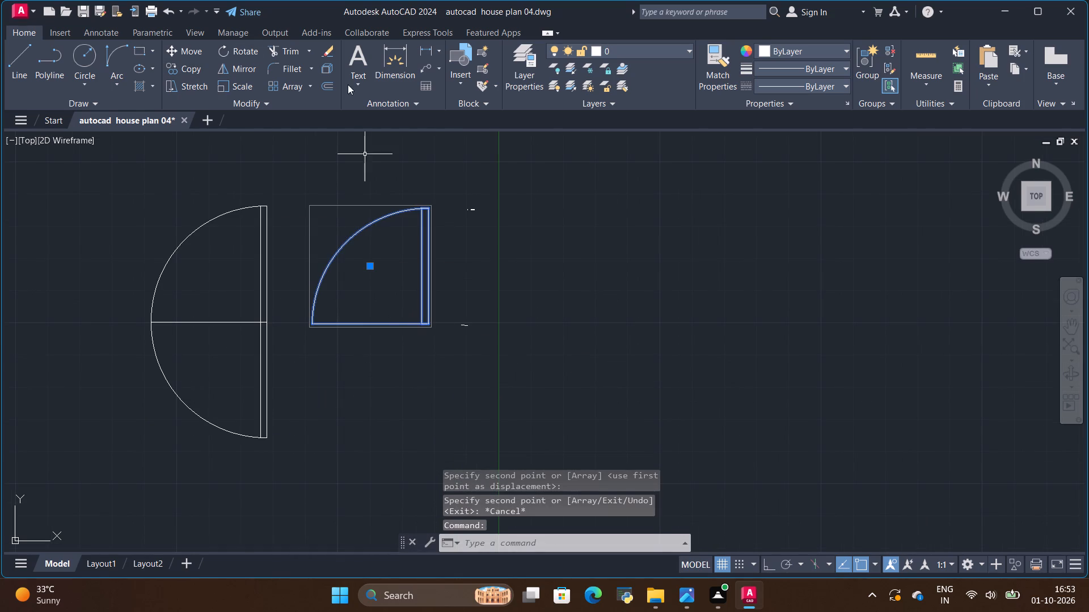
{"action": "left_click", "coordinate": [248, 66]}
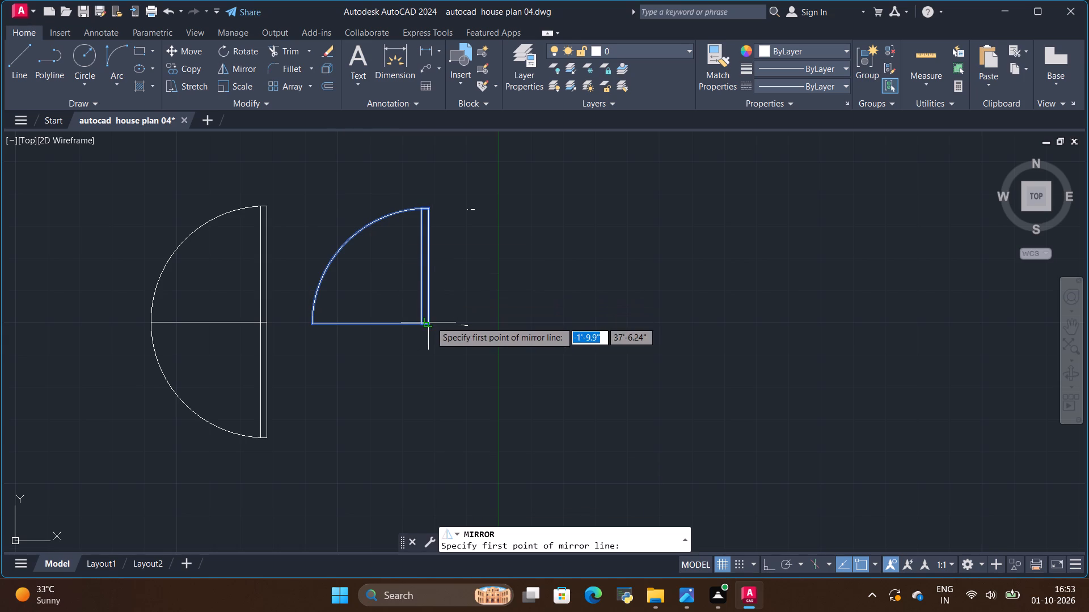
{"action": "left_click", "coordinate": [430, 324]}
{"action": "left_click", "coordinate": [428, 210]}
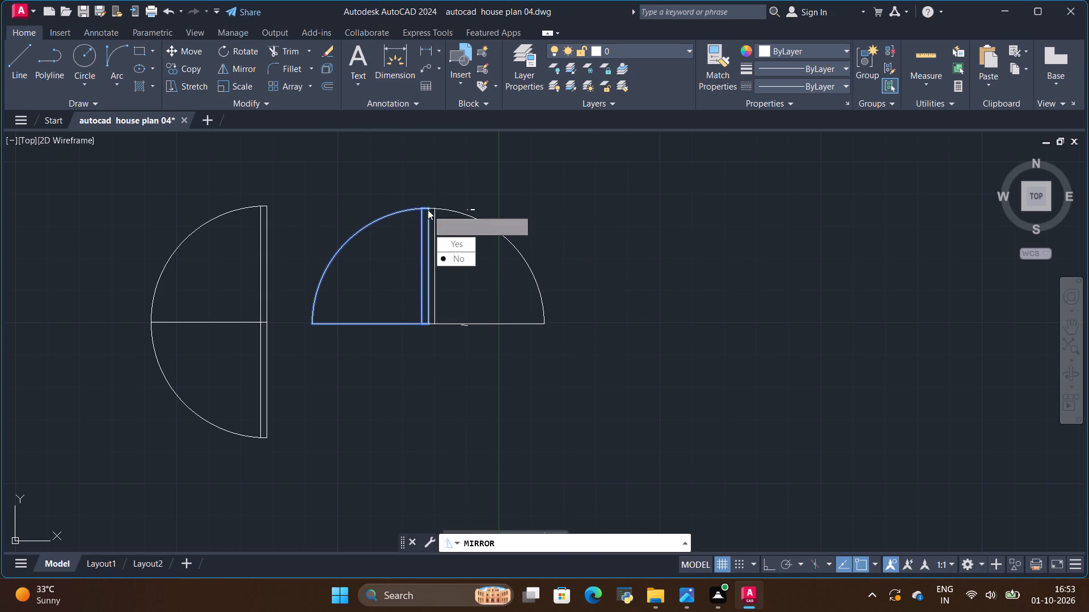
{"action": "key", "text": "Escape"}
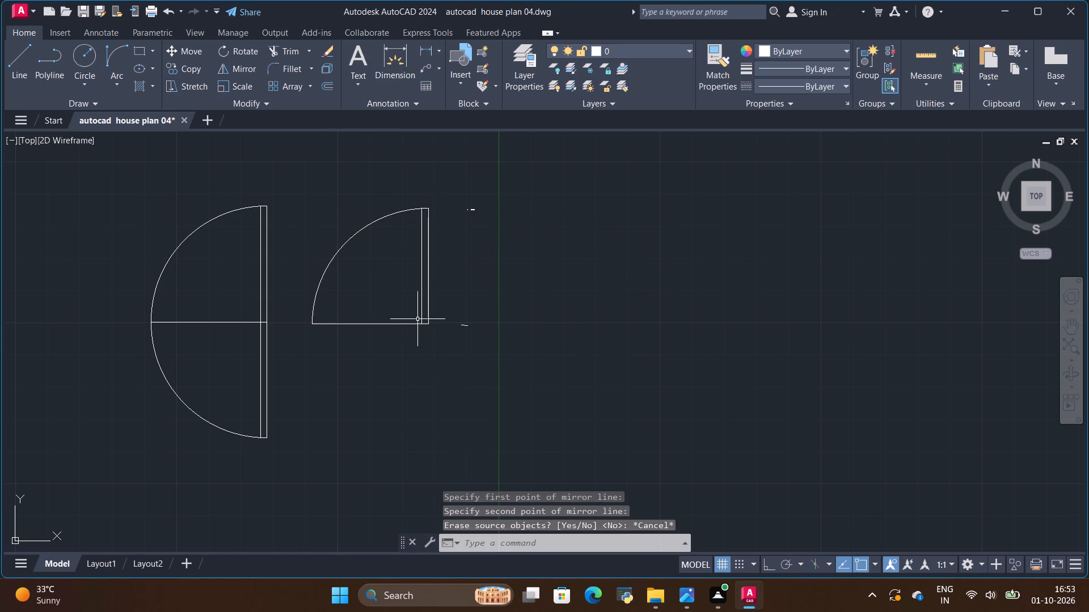
Mirror the newly copied spare door about the vertical outer edge of its leaf, keeping the original.
{"action": "left_click", "coordinate": [423, 326]}
{"action": "left_click", "coordinate": [235, 67]}
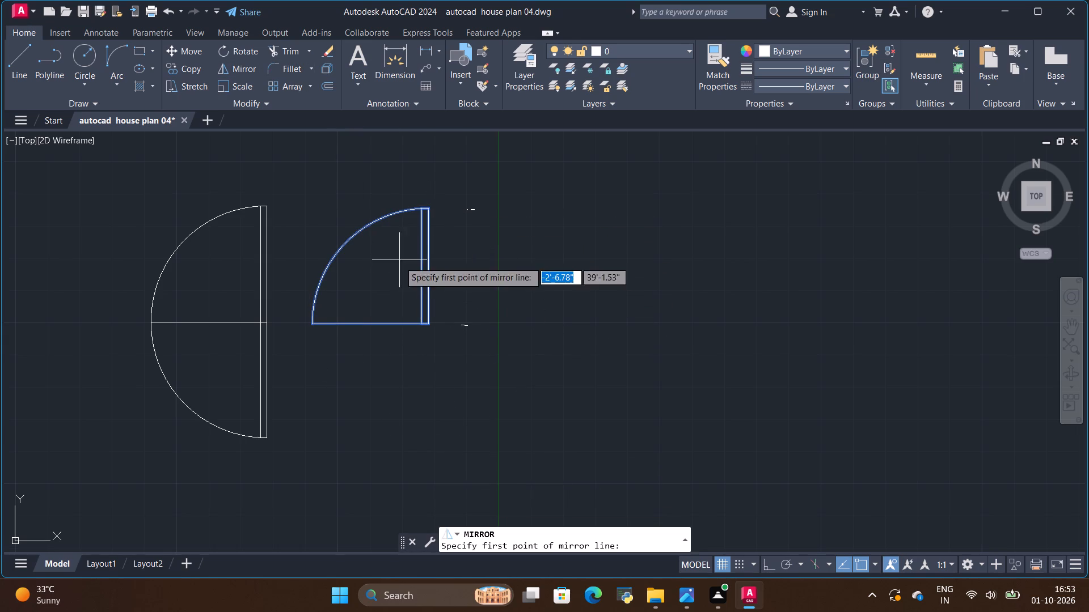
{"action": "left_click", "coordinate": [430, 324]}
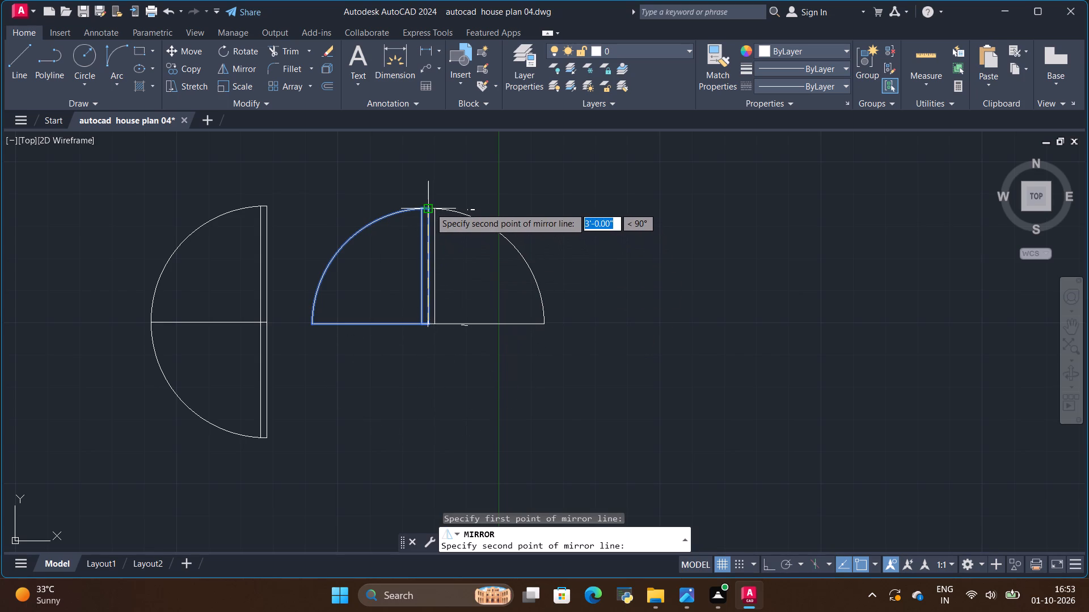
{"action": "left_click", "coordinate": [428, 207]}
{"action": "key", "text": "Return"}
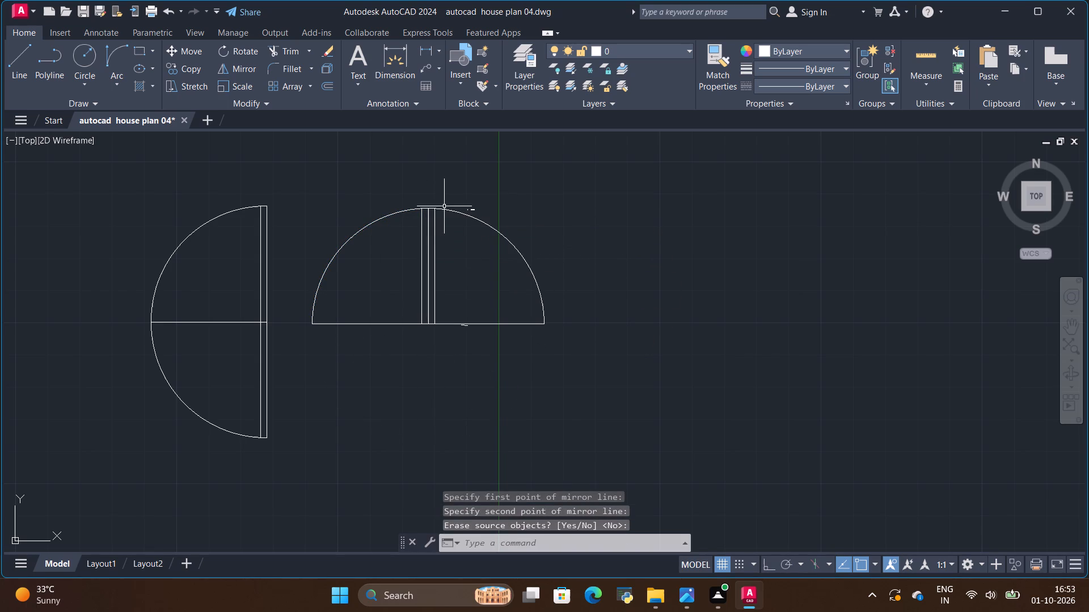
Rotate the mirrored spare door 90° about the outer end of its swing arc.
{"action": "left_click", "coordinate": [445, 209]}
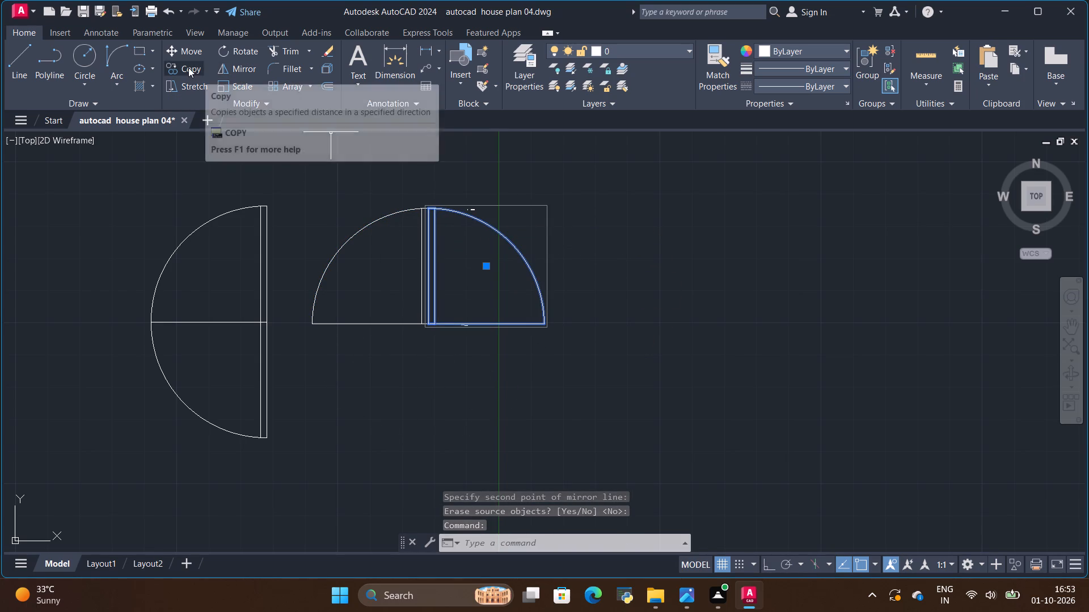
{"action": "left_click", "coordinate": [235, 46]}
{"action": "left_click", "coordinate": [542, 322]}
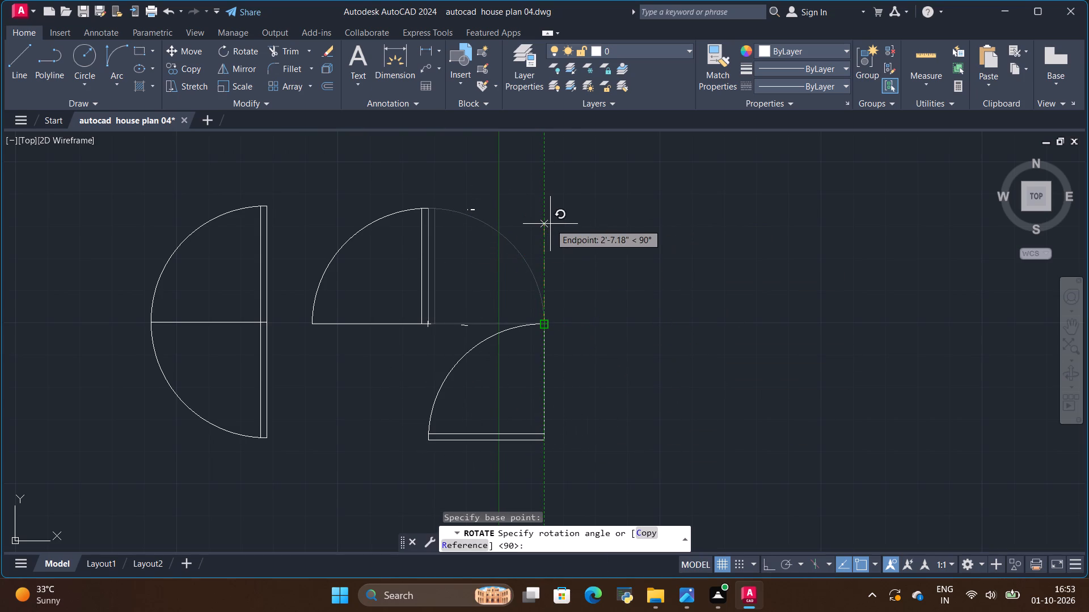
{"action": "left_click", "coordinate": [550, 224]}
Copy the rotated door from its hinge-side bottom corner to the lower jamb's outer corner in the upper toilet's doorway.
{"action": "scroll", "coordinate": [613, 356], "scroll_direction": "down", "scroll_amount": 2}
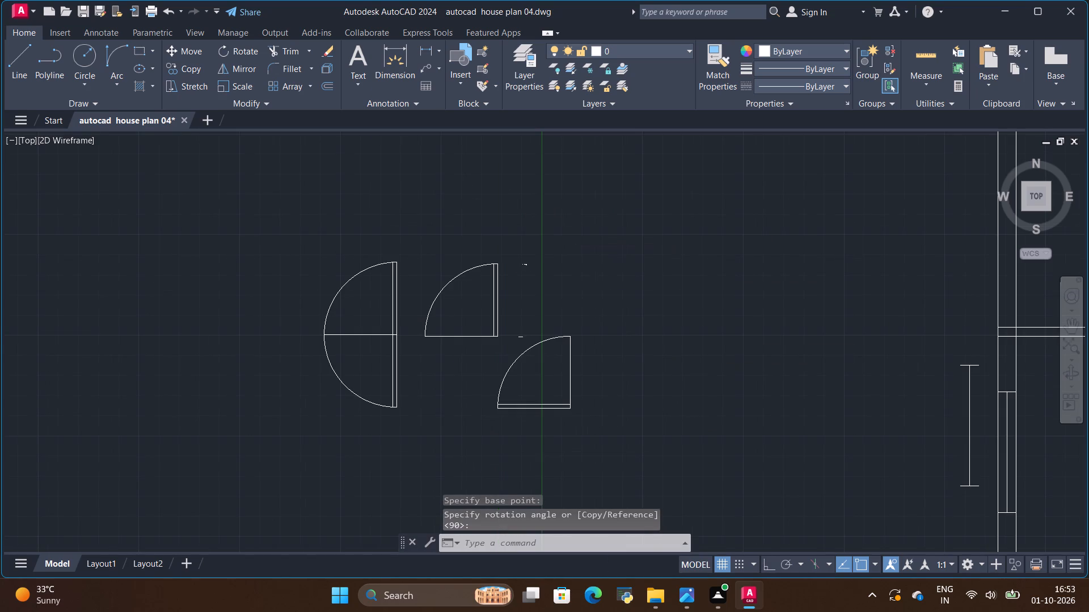
{"action": "scroll", "coordinate": [613, 356], "scroll_direction": "down", "scroll_amount": 2}
{"action": "scroll", "coordinate": [586, 375], "scroll_direction": "up", "scroll_amount": 2}
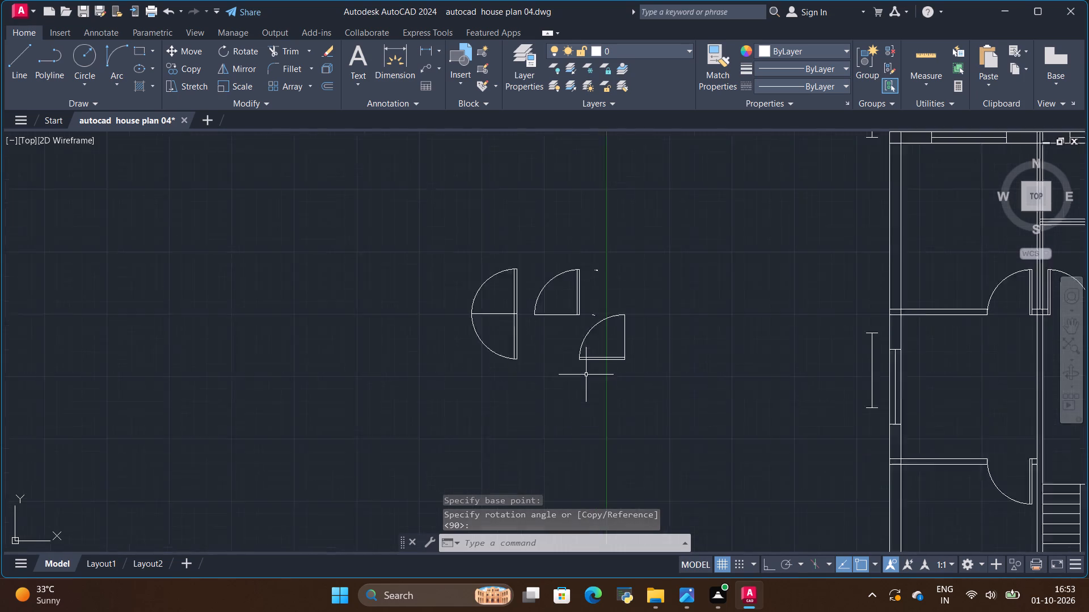
{"action": "scroll", "coordinate": [586, 375], "scroll_direction": "up", "scroll_amount": 1}
{"action": "left_click", "coordinate": [618, 351]}
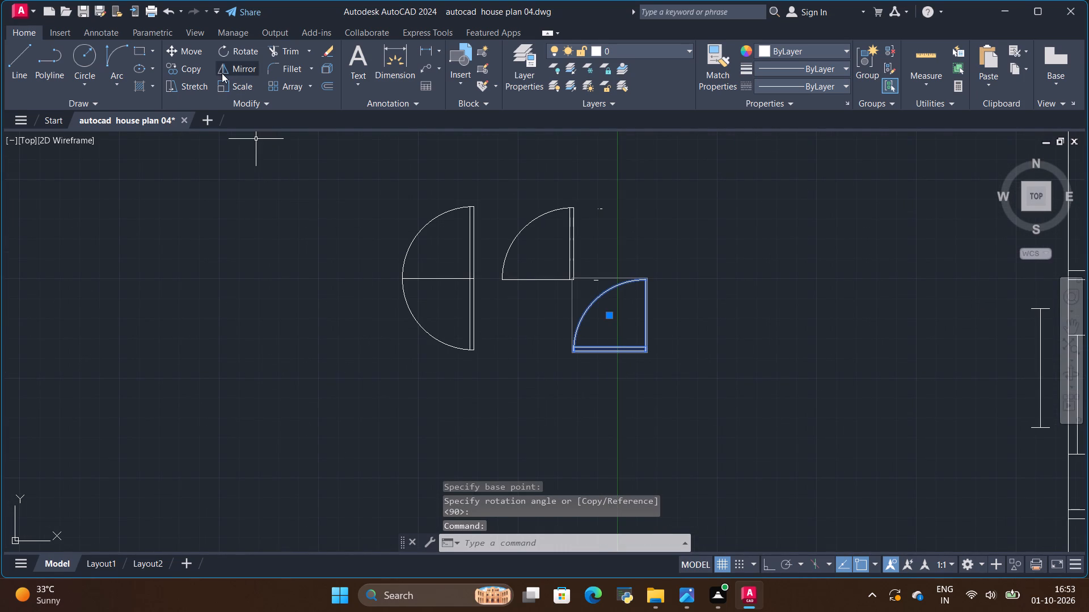
{"action": "left_click", "coordinate": [196, 67]}
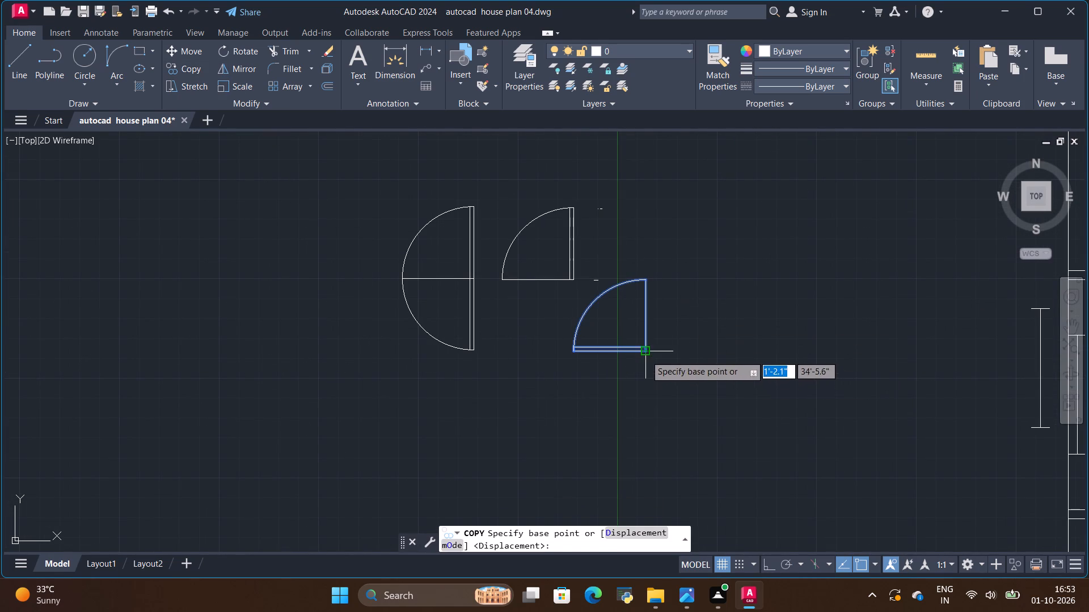
{"action": "left_click", "coordinate": [645, 355]}
{"action": "scroll", "coordinate": [476, 394], "scroll_direction": "down", "scroll_amount": 3}
{"action": "scroll", "coordinate": [670, 312], "scroll_direction": "up", "scroll_amount": 3}
{"action": "scroll", "coordinate": [837, 374], "scroll_direction": "up", "scroll_amount": 2}
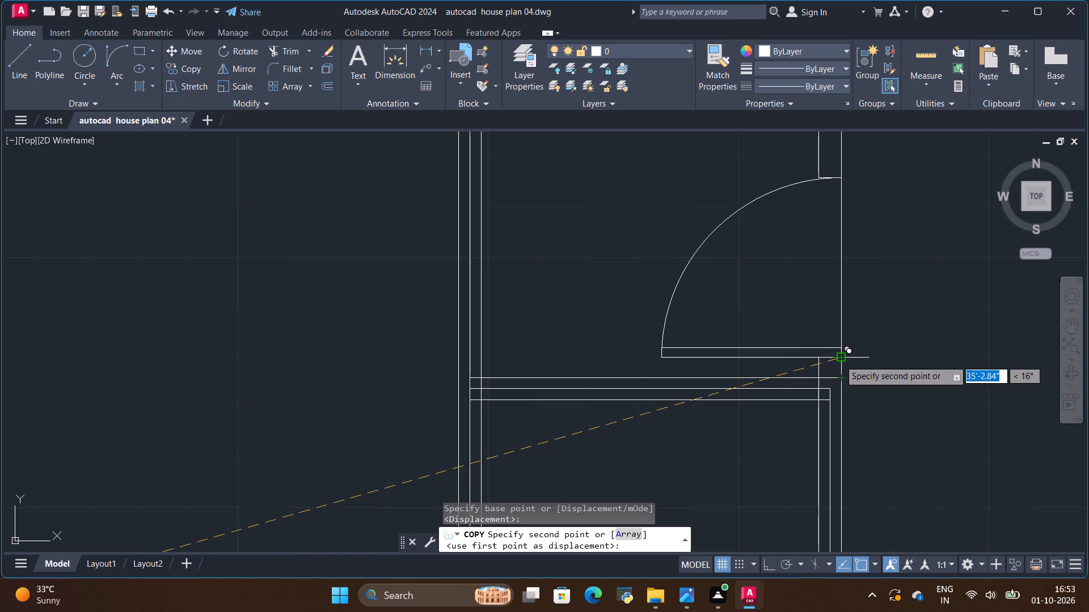
{"action": "left_click", "coordinate": [839, 360]}
{"action": "key", "text": "Escape"}
Examine the door placed in the upper toilet and the overall plan layout.
{"action": "scroll", "coordinate": [595, 397], "scroll_direction": "down", "scroll_amount": 1}
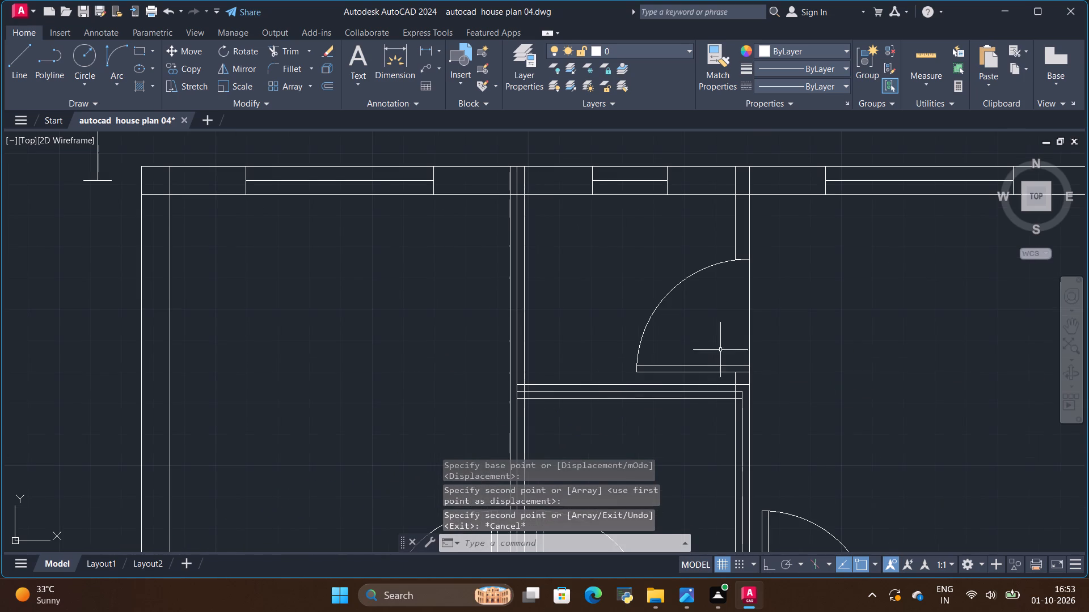
{"action": "scroll", "coordinate": [740, 288], "scroll_direction": "up", "scroll_amount": 2}
{"action": "scroll", "coordinate": [746, 263], "scroll_direction": "down", "scroll_amount": 2}
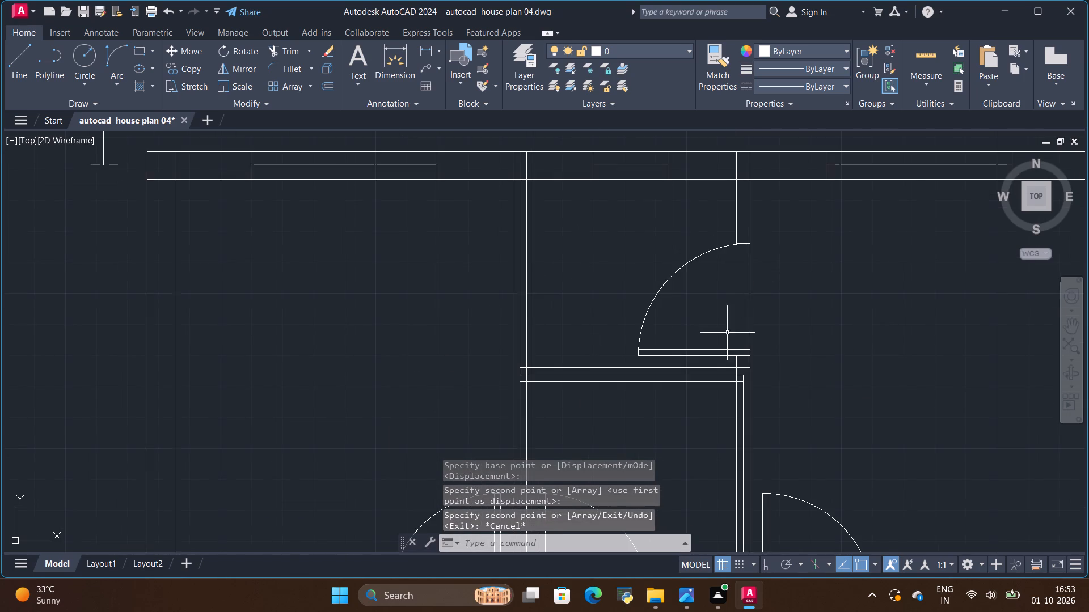
{"action": "scroll", "coordinate": [727, 331], "scroll_direction": "down", "scroll_amount": 2}
{"action": "scroll", "coordinate": [739, 452], "scroll_direction": "up", "scroll_amount": 1}
{"action": "scroll", "coordinate": [723, 353], "scroll_direction": "down", "scroll_amount": 3}
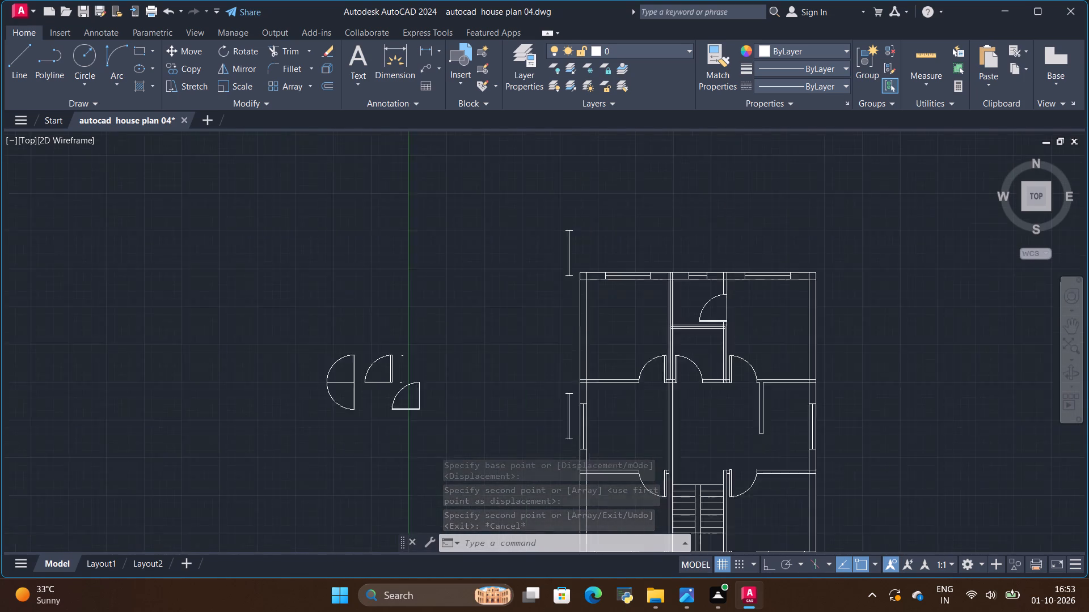
{"action": "scroll", "coordinate": [753, 374], "scroll_direction": "down", "scroll_amount": 1}
{"action": "scroll", "coordinate": [735, 470], "scroll_direction": "up", "scroll_amount": 1}
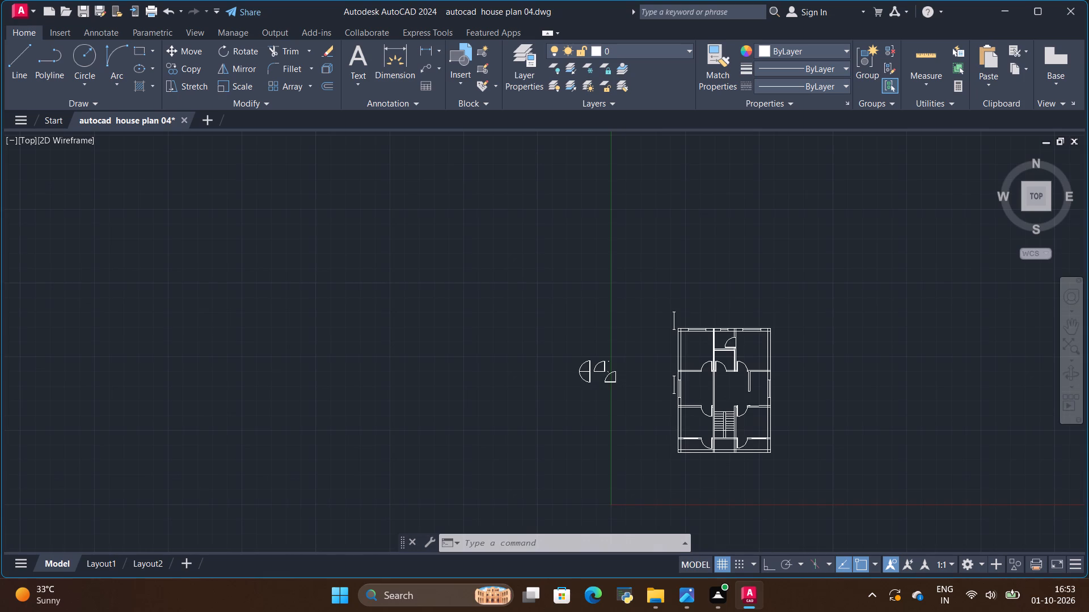
{"action": "scroll", "coordinate": [647, 224], "scroll_direction": "up", "scroll_amount": 3}
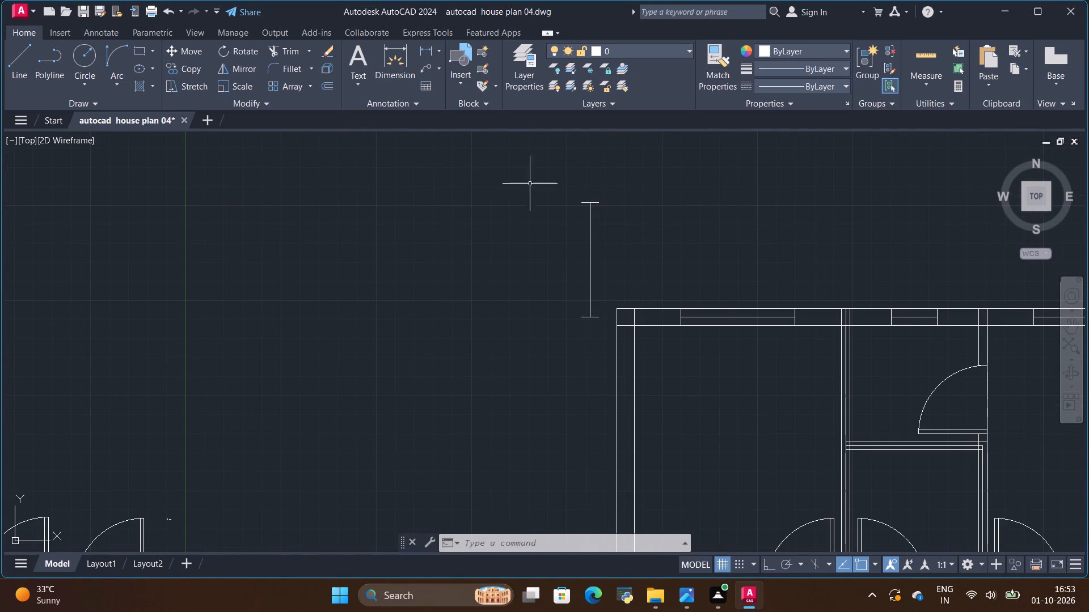
Trim away the two vertical marker lines beside the plan's left exterior wall, at the upper corner and the middle window.
{"action": "scroll", "coordinate": [654, 184], "scroll_direction": "down", "scroll_amount": 2}
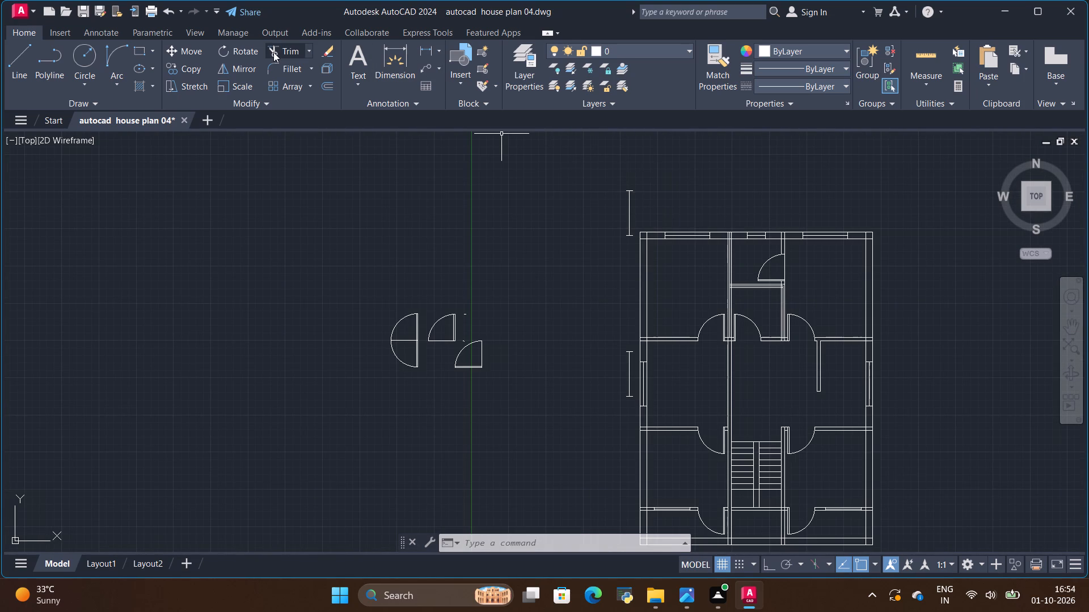
{"action": "left_click", "coordinate": [273, 52]}
{"action": "scroll", "coordinate": [677, 211], "scroll_direction": "up", "scroll_amount": 2}
{"action": "left_click_drag", "start_coordinate": [661, 206], "coordinate": [579, 222]}
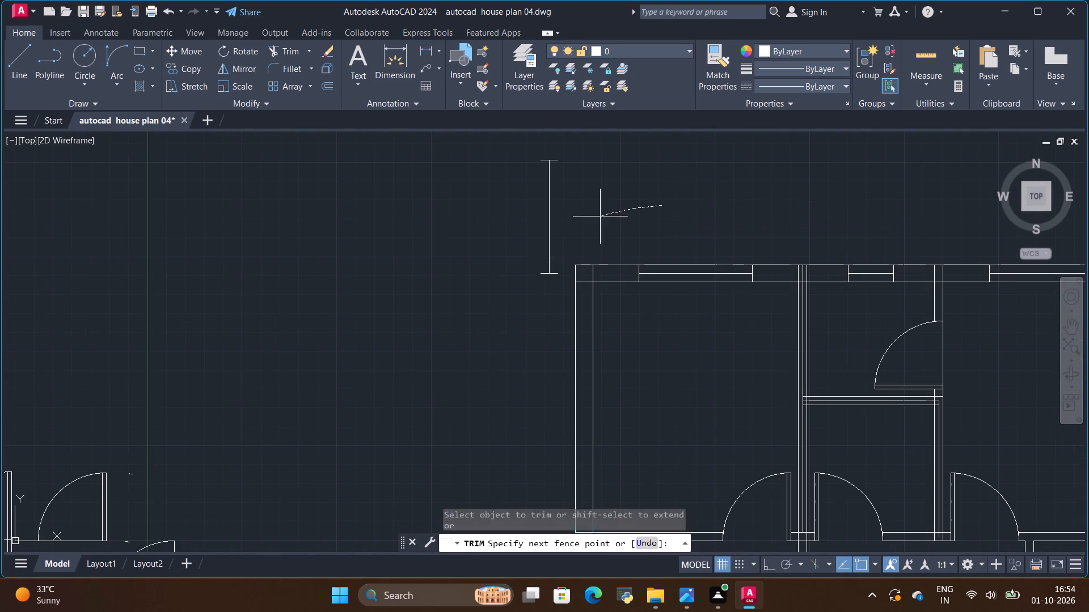
{"action": "left_click_drag", "start_coordinate": [579, 222], "coordinate": [551, 292]}
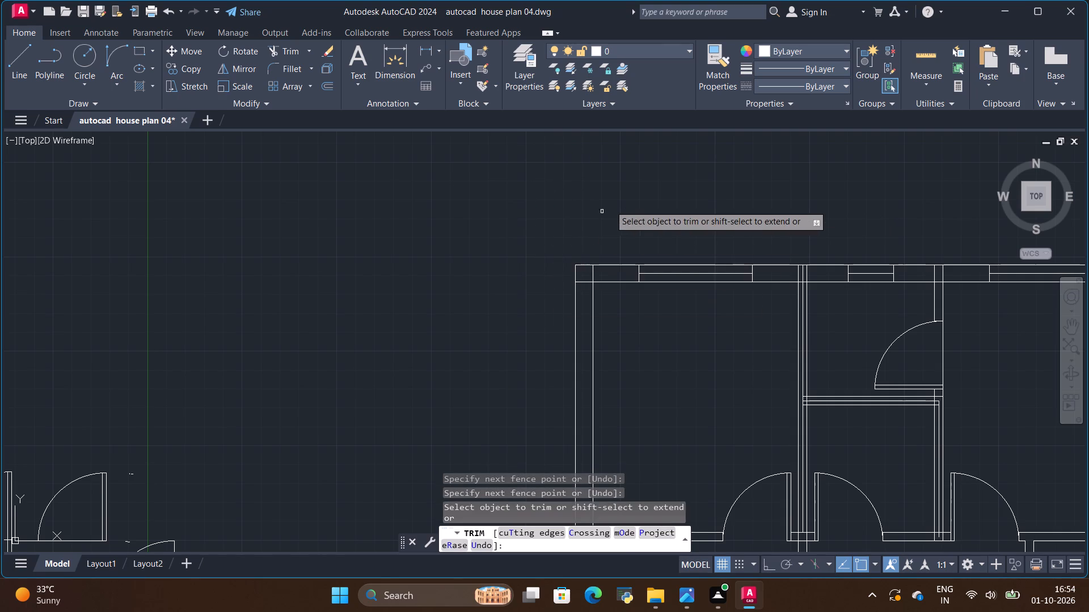
{"action": "scroll", "coordinate": [623, 197], "scroll_direction": "down", "scroll_amount": 2}
{"action": "scroll", "coordinate": [586, 386], "scroll_direction": "up", "scroll_amount": 2}
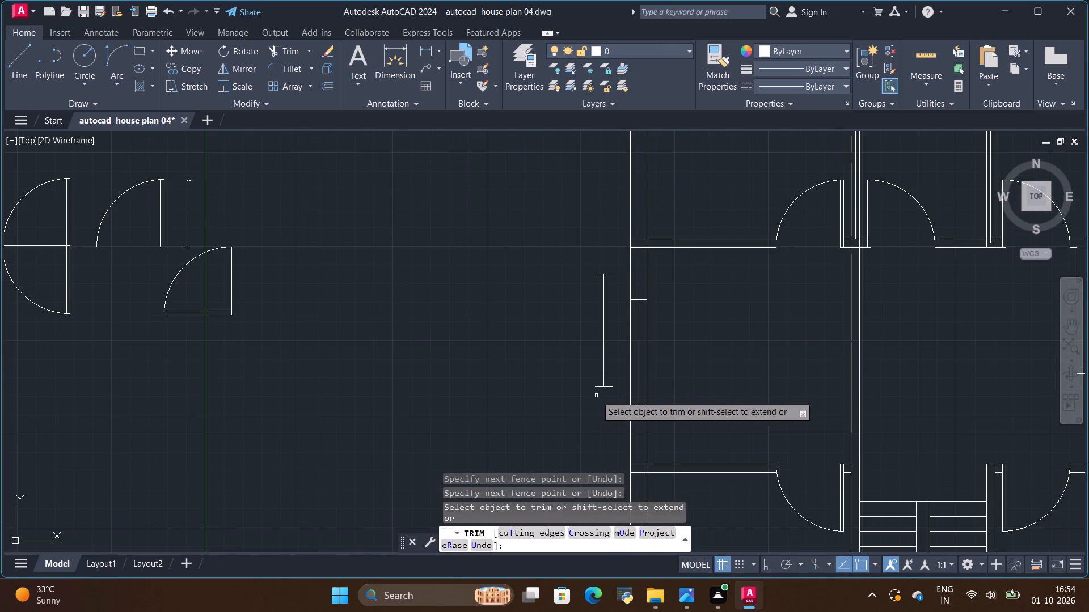
{"action": "left_click", "coordinate": [611, 397]}
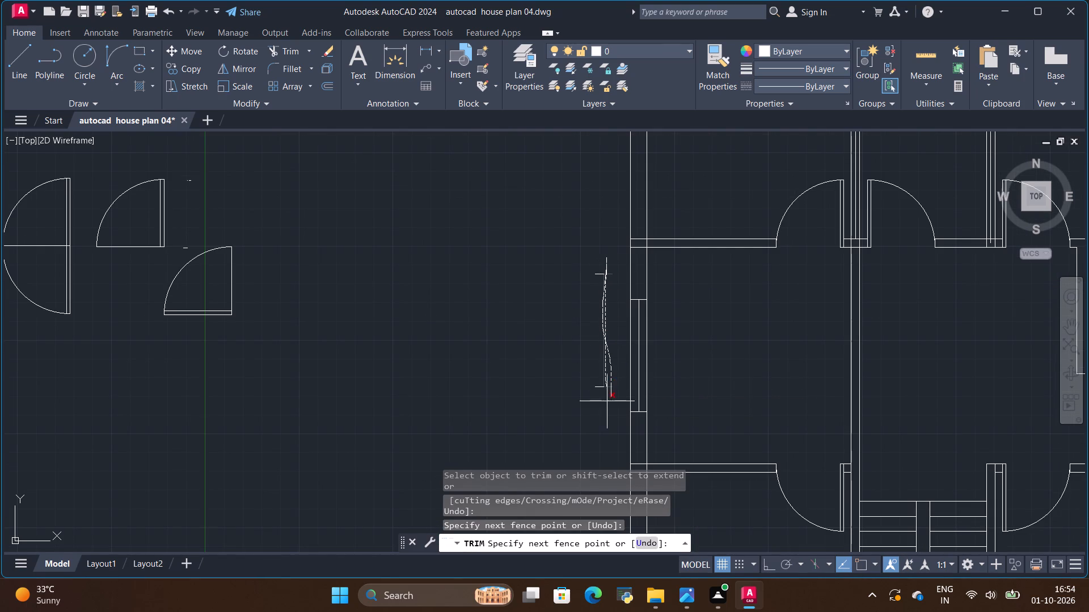
{"action": "left_click_drag", "start_coordinate": [602, 369], "coordinate": [601, 401]}
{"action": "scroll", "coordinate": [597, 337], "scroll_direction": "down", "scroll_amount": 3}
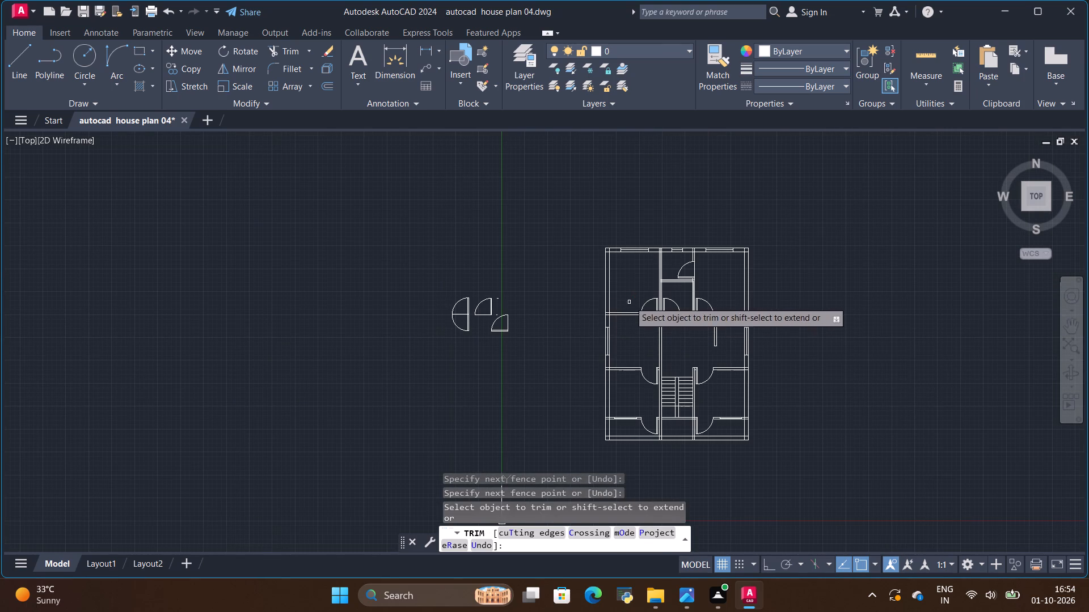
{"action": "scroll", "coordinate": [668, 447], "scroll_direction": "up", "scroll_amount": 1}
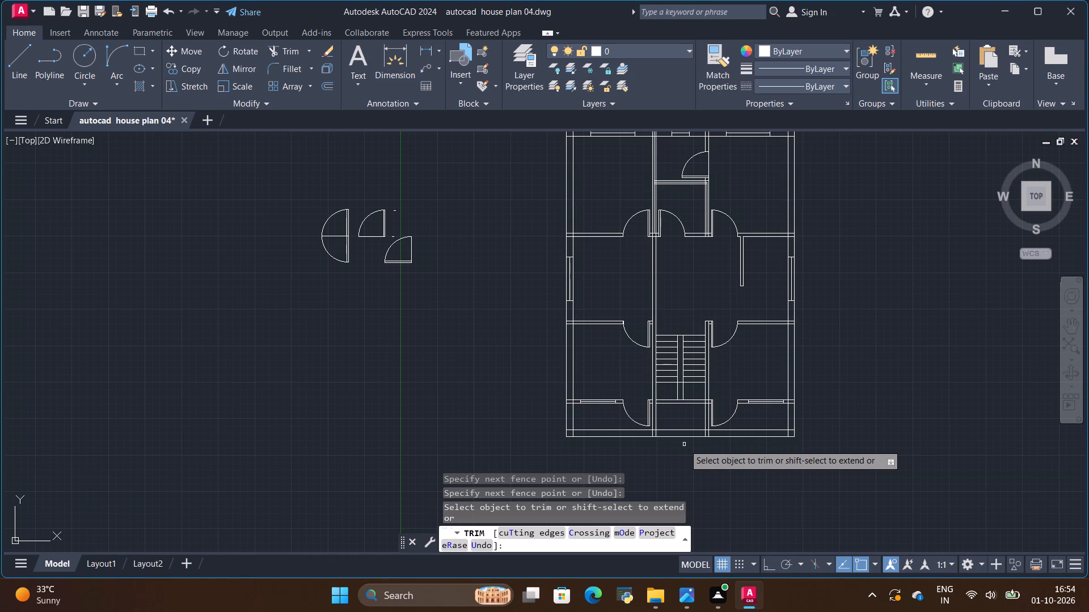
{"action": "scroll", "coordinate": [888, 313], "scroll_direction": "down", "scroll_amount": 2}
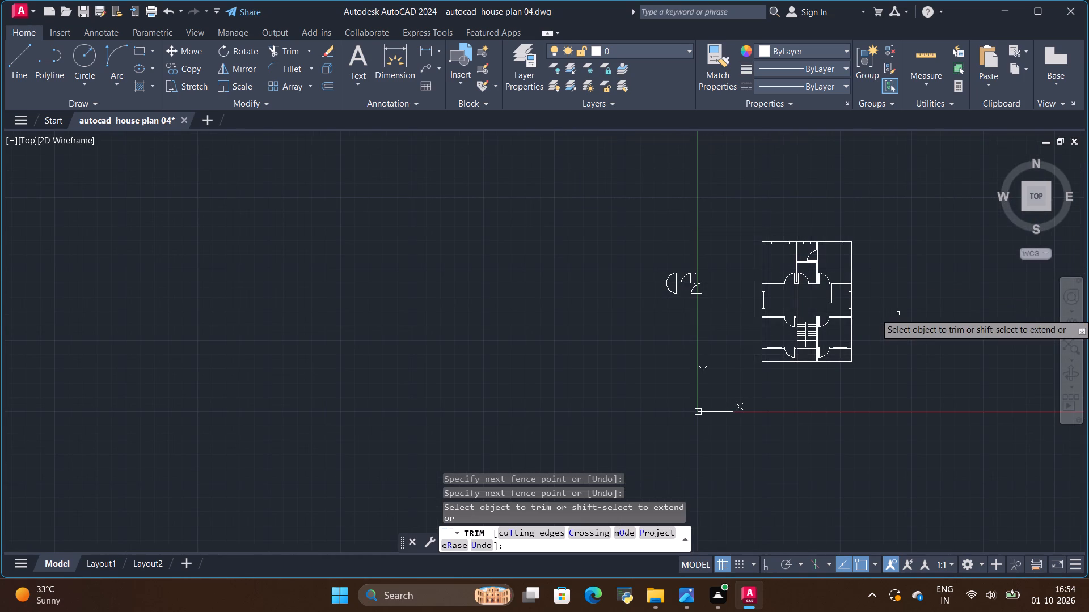
Compare the drafted plan with the hand-drawn first floor reference image to find openings still missing.
{"action": "scroll", "coordinate": [805, 228], "scroll_direction": "up", "scroll_amount": 3}
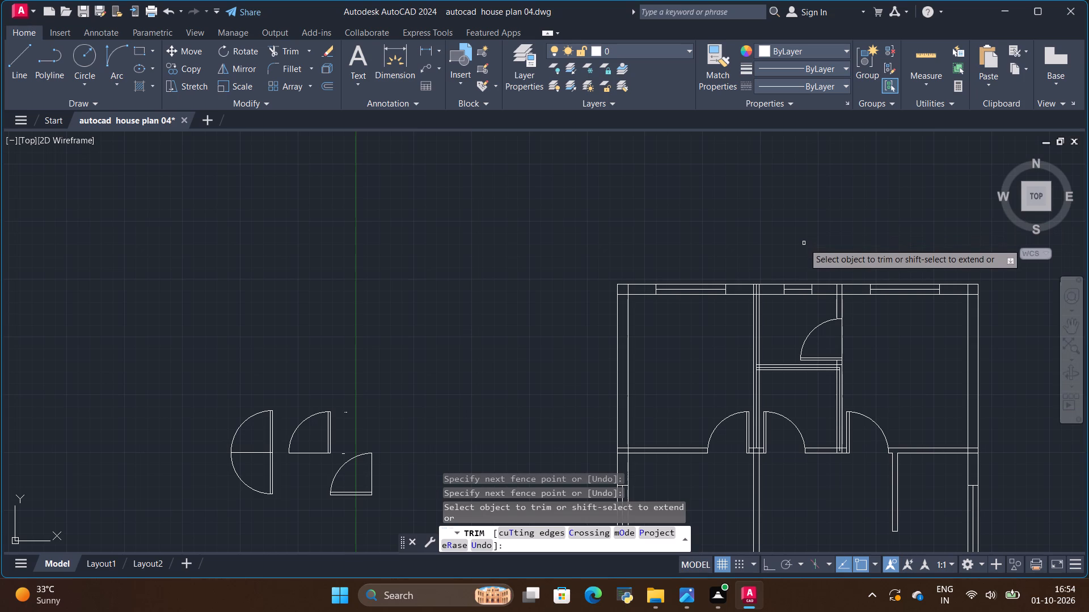
{"action": "scroll", "coordinate": [736, 297], "scroll_direction": "up", "scroll_amount": 1}
{"action": "scroll", "coordinate": [745, 285], "scroll_direction": "down", "scroll_amount": 1}
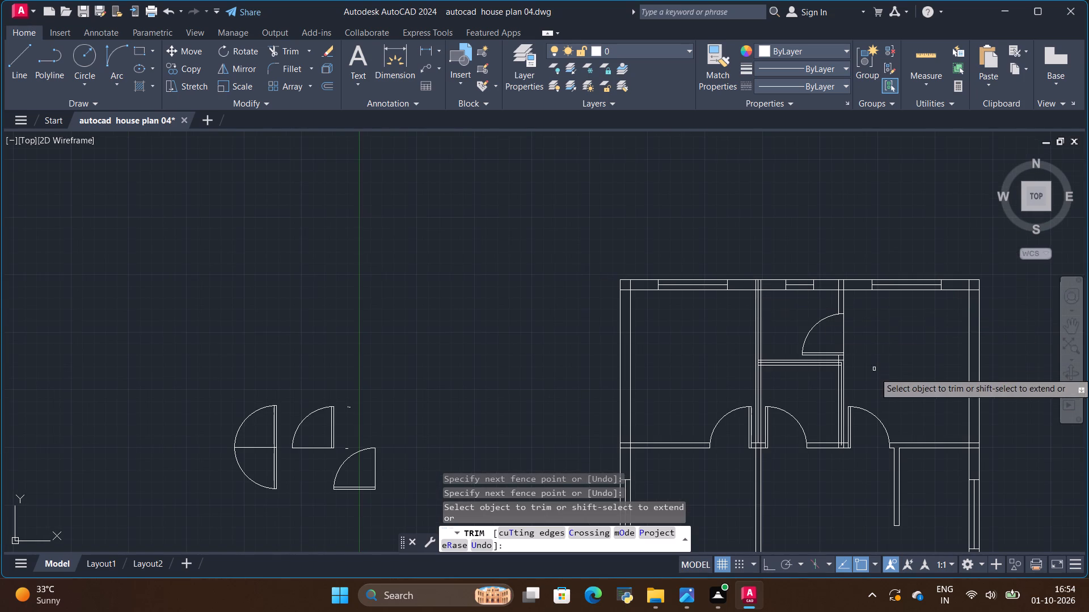
{"action": "scroll", "coordinate": [828, 303], "scroll_direction": "down", "scroll_amount": 2}
{"action": "scroll", "coordinate": [862, 400], "scroll_direction": "up", "scroll_amount": 3}
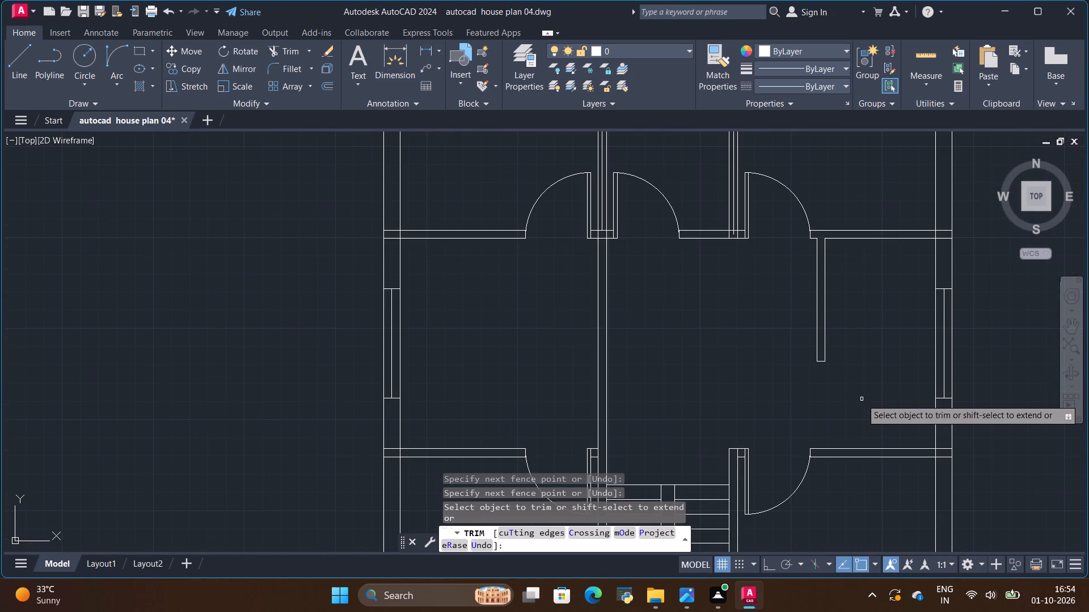
{"action": "scroll", "coordinate": [832, 347], "scroll_direction": "down", "scroll_amount": 2}
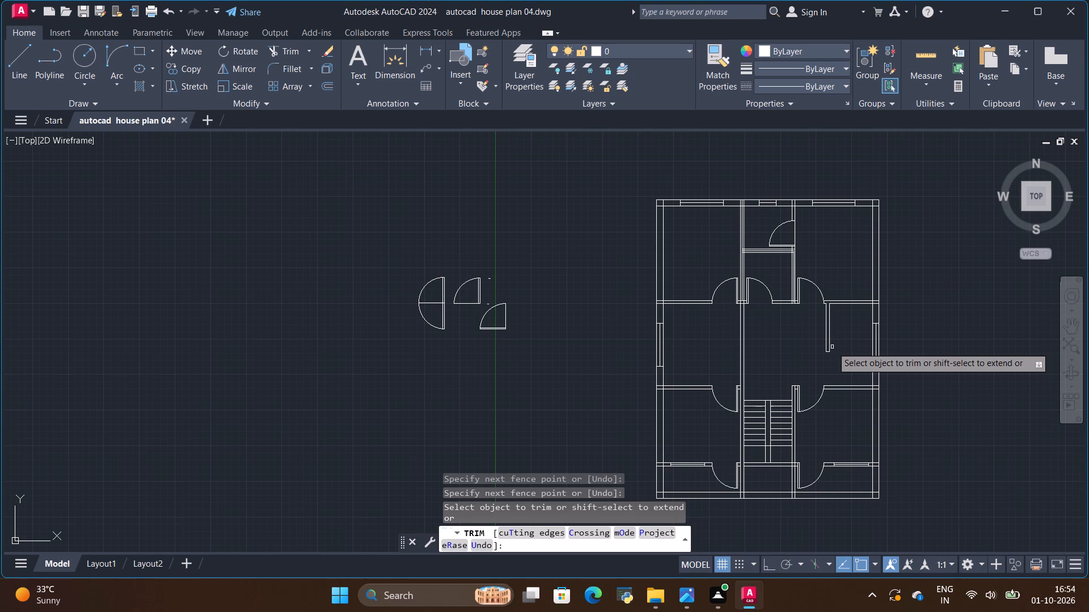
{"action": "key", "text": "alt+Tab"}
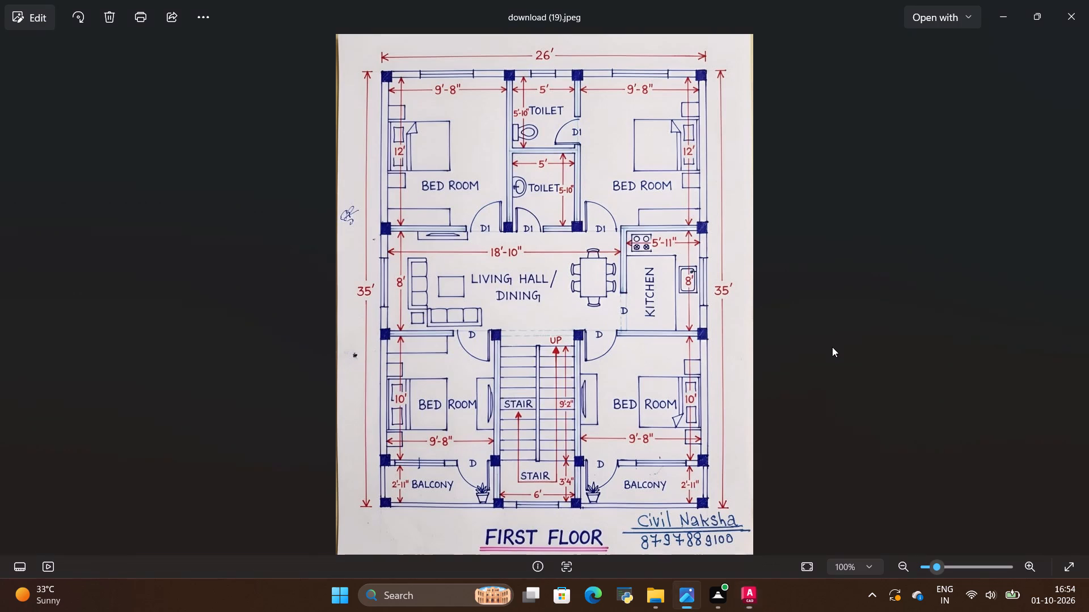
{"action": "key", "text": "alt+Tab"}
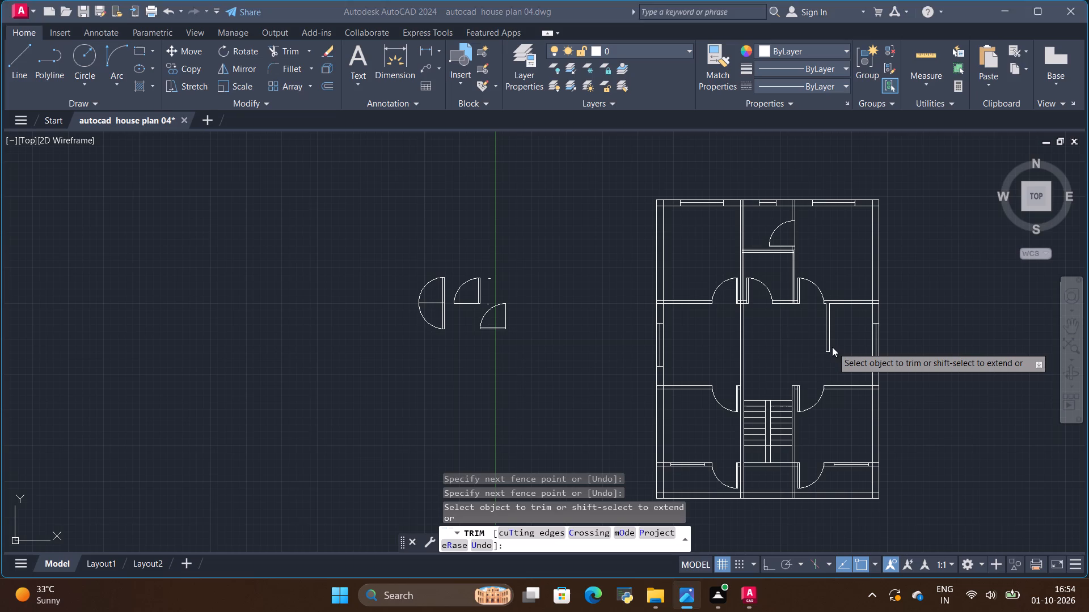
{"action": "key", "text": "alt+Tab"}
{"action": "key", "text": "alt+Tab"}
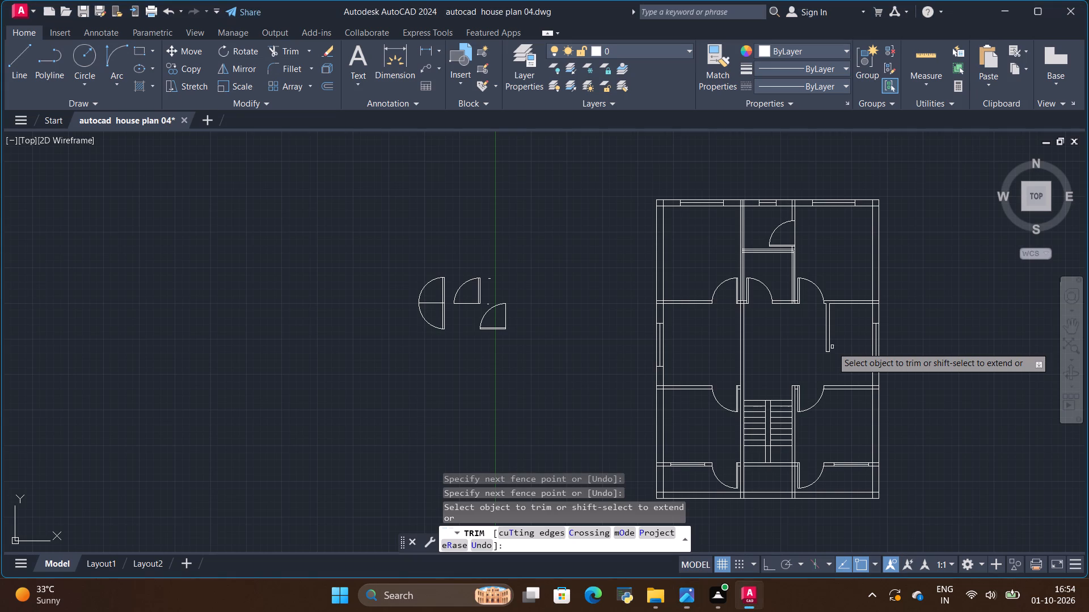
{"action": "key", "text": "alt+Tab"}
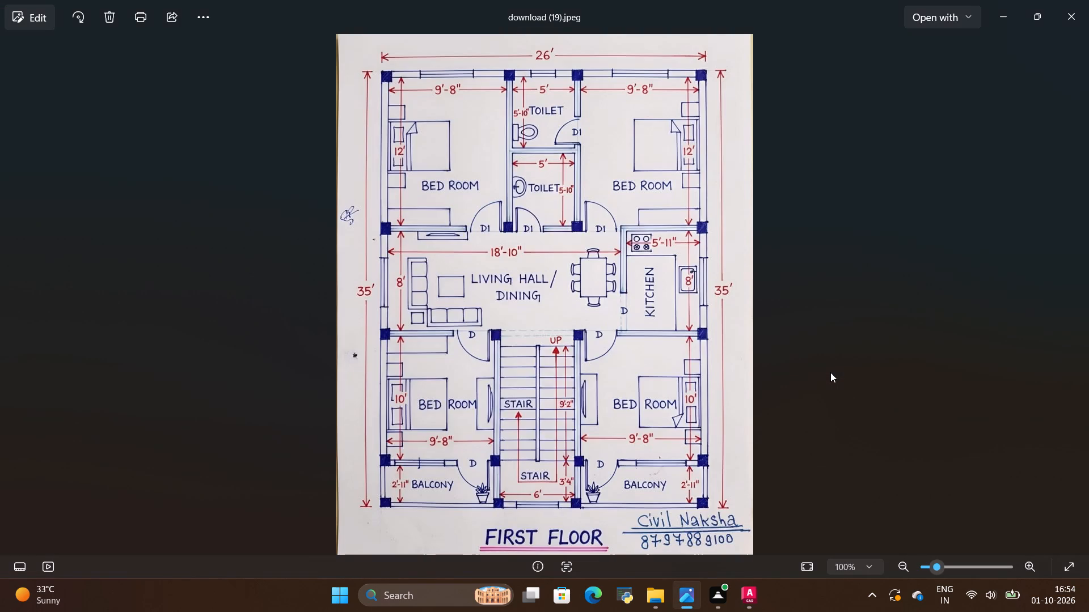
{"action": "scroll", "coordinate": [830, 372], "scroll_direction": "down", "scroll_amount": 2}
{"action": "key", "text": "alt+Tab"}
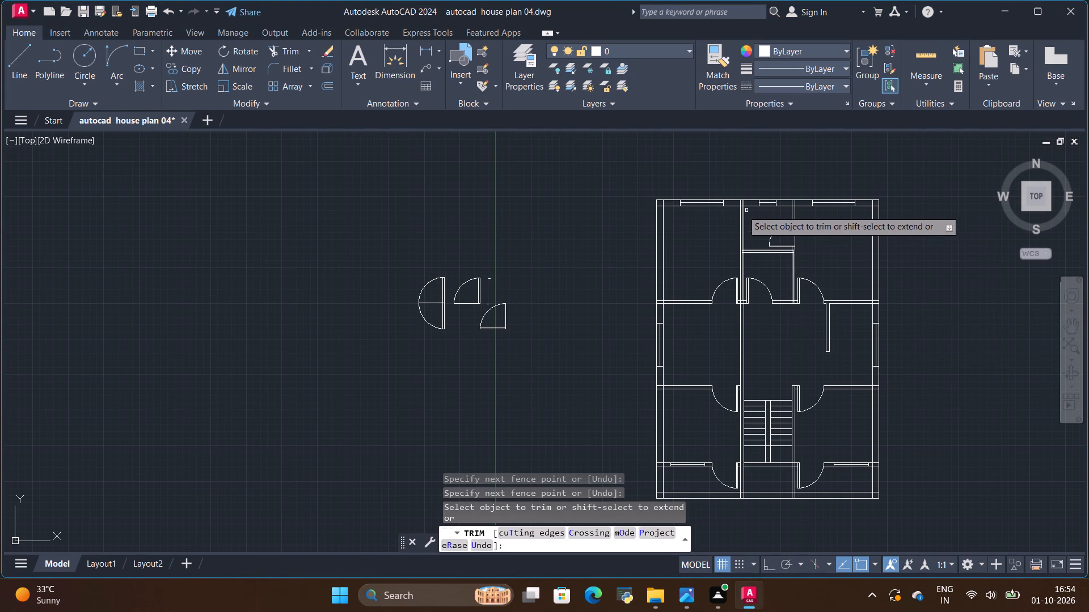
Draw a vertical line across the bottom exterior wall at the midpoint of the stair bay, from inner to outer wall face.
{"action": "scroll", "coordinate": [766, 509], "scroll_direction": "up", "scroll_amount": 4}
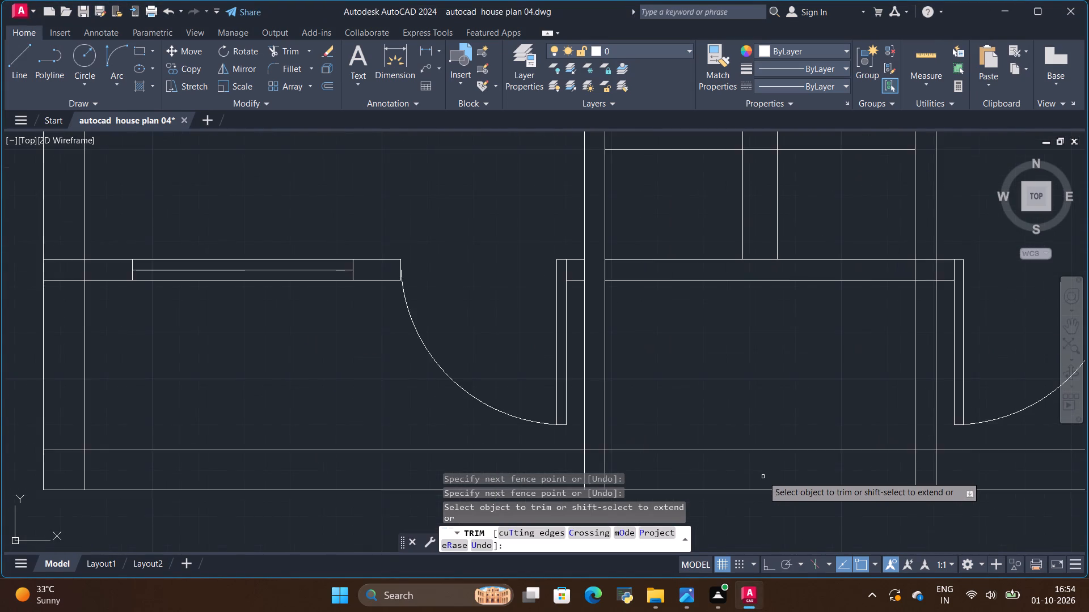
{"action": "scroll", "coordinate": [763, 476], "scroll_direction": "down", "scroll_amount": 3}
{"action": "scroll", "coordinate": [759, 495], "scroll_direction": "up", "scroll_amount": 2}
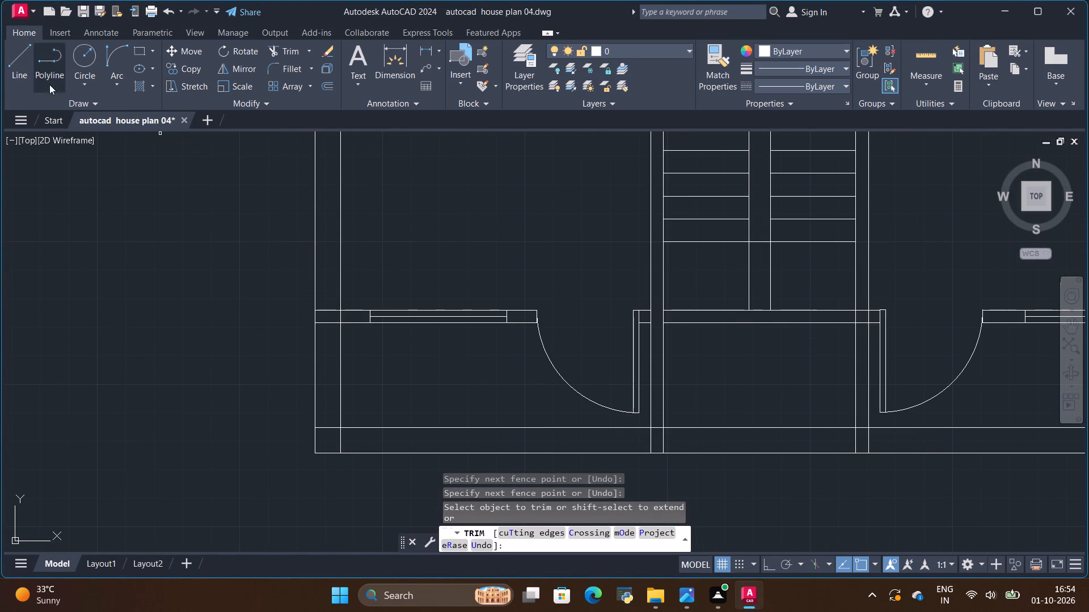
{"action": "left_click", "coordinate": [19, 73]}
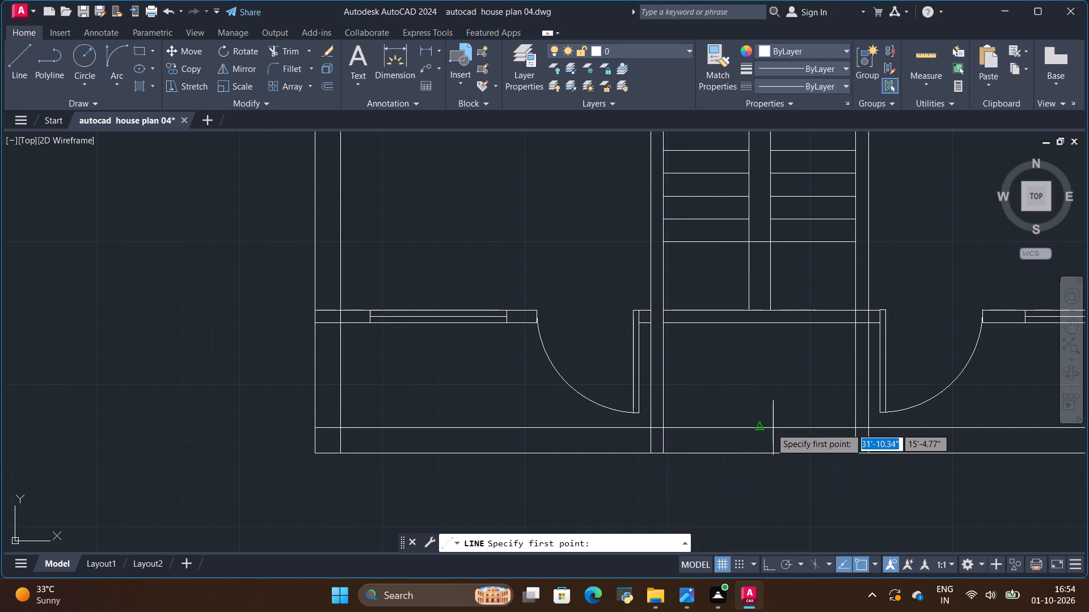
{"action": "left_click", "coordinate": [757, 427]}
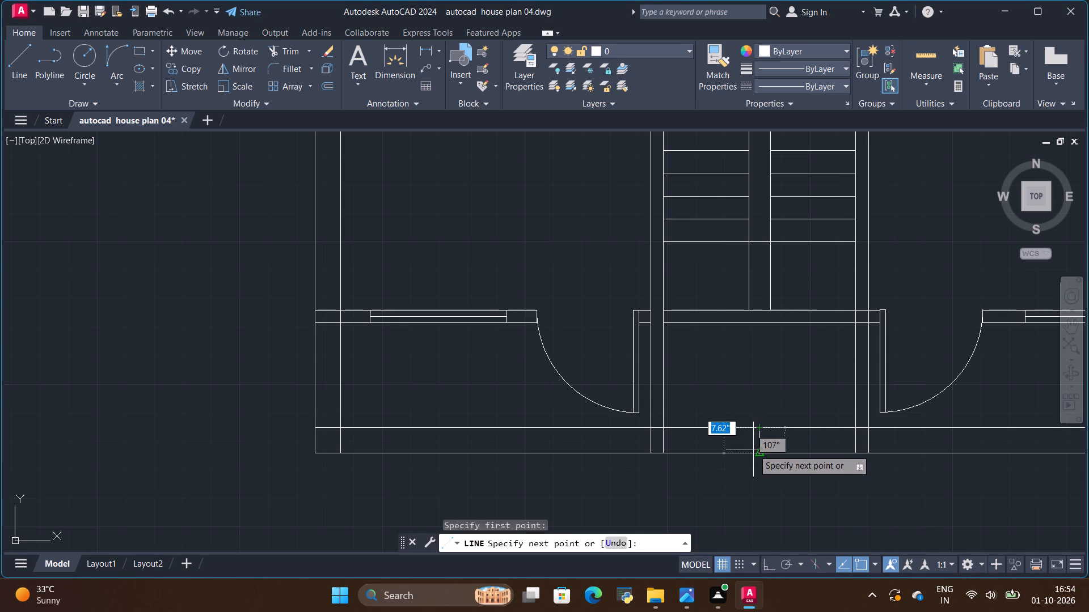
{"action": "left_click", "coordinate": [757, 452]}
{"action": "key", "text": "Escape"}
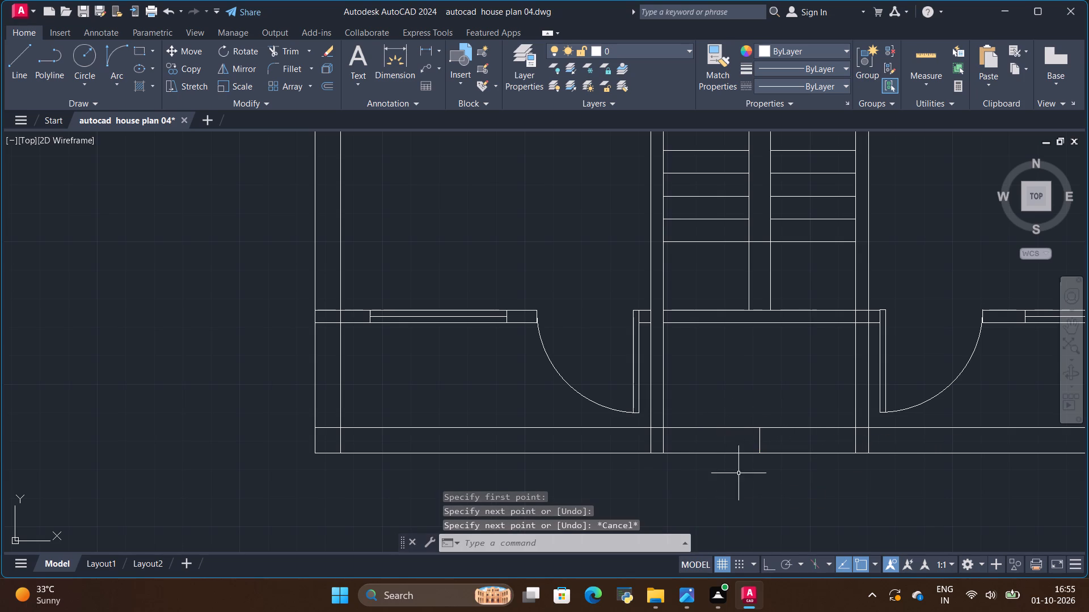
Copy the vertical centre line 2' to the right along the bottom exterior wall as one window jamb.
{"action": "scroll", "coordinate": [749, 444], "scroll_direction": "up", "scroll_amount": 1}
{"action": "left_click", "coordinate": [762, 443]}
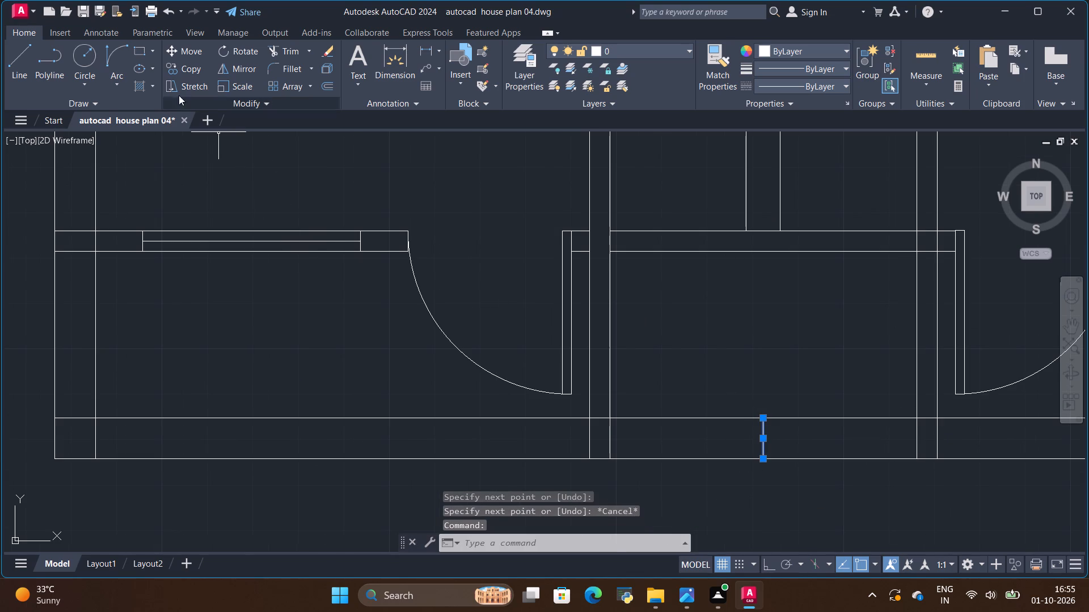
{"action": "left_click", "coordinate": [193, 67]}
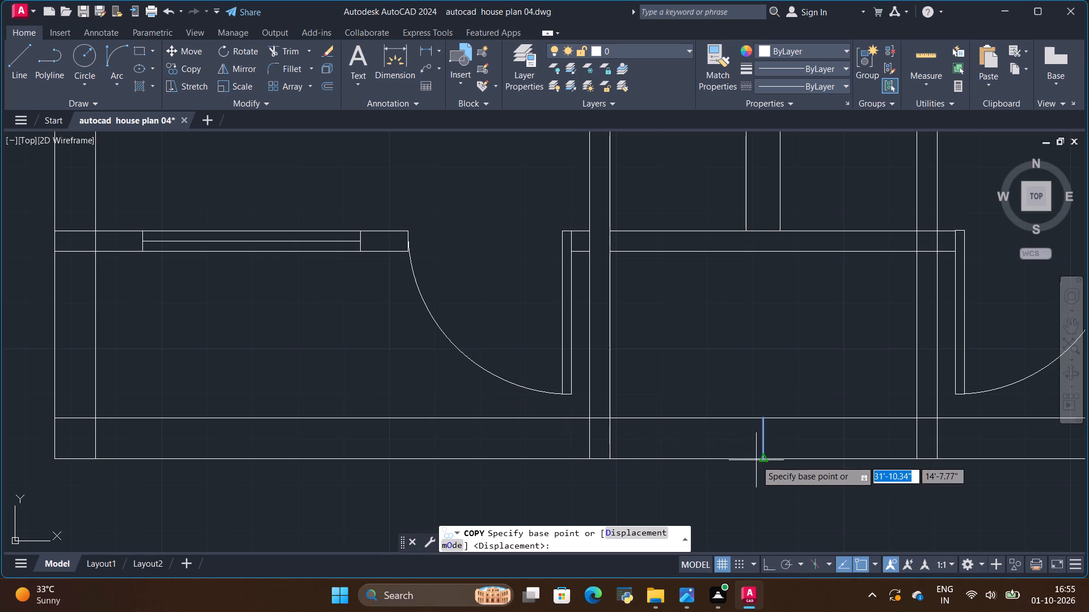
{"action": "left_click", "coordinate": [761, 458]}
{"action": "key", "text": "BackSpace"}
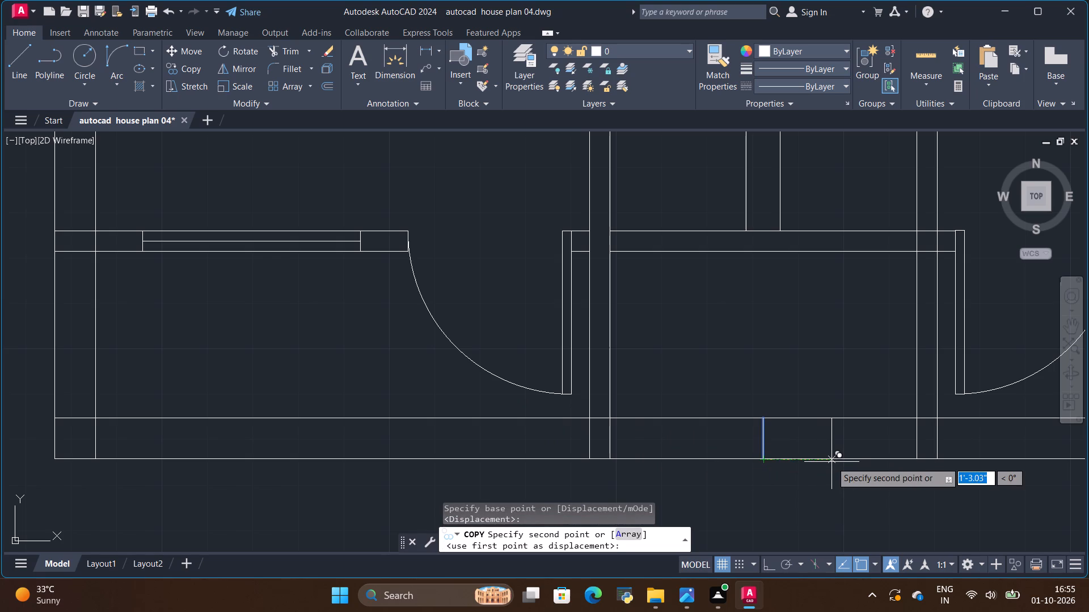
{"action": "key", "text": "BackSpace"}
{"action": "type", "text": "2'"}
{"action": "key", "text": "Return"}
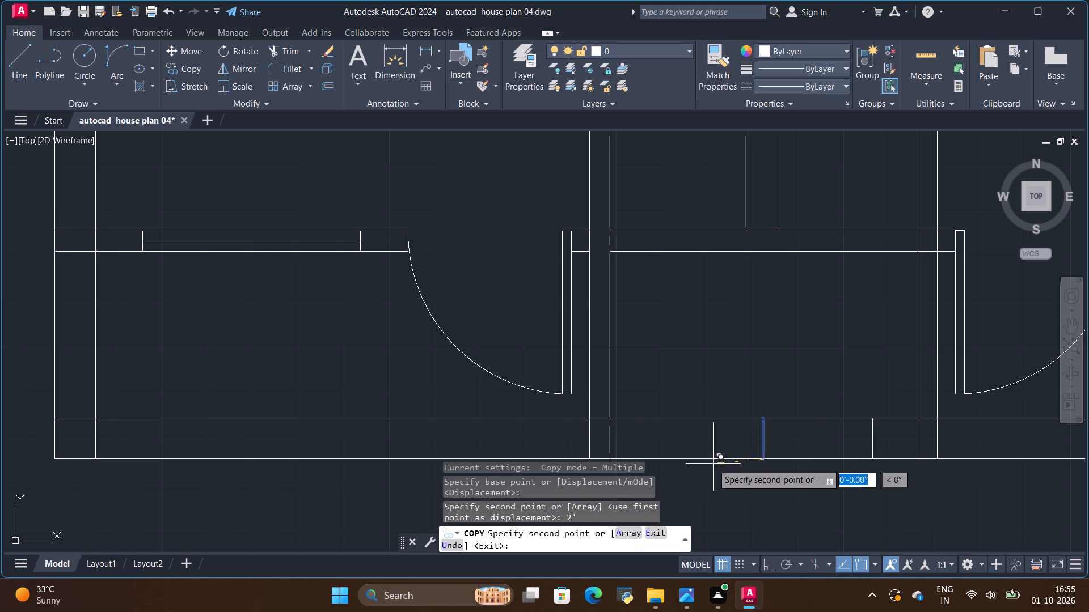
{"action": "key", "text": "BackSpace"}
{"action": "key", "text": "BackSpace"}
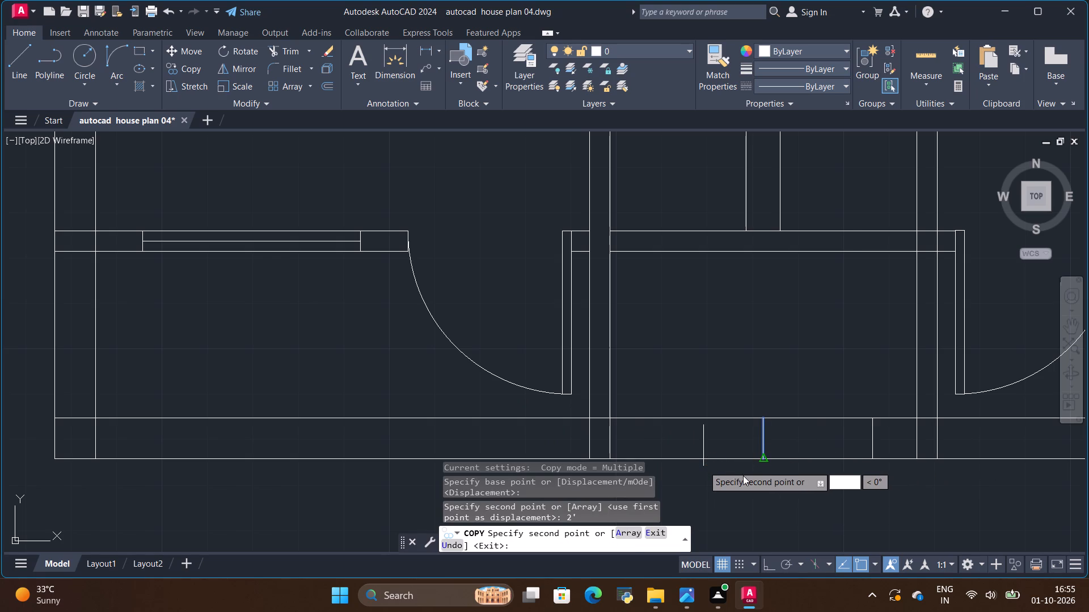
{"action": "key", "text": "Escape"}
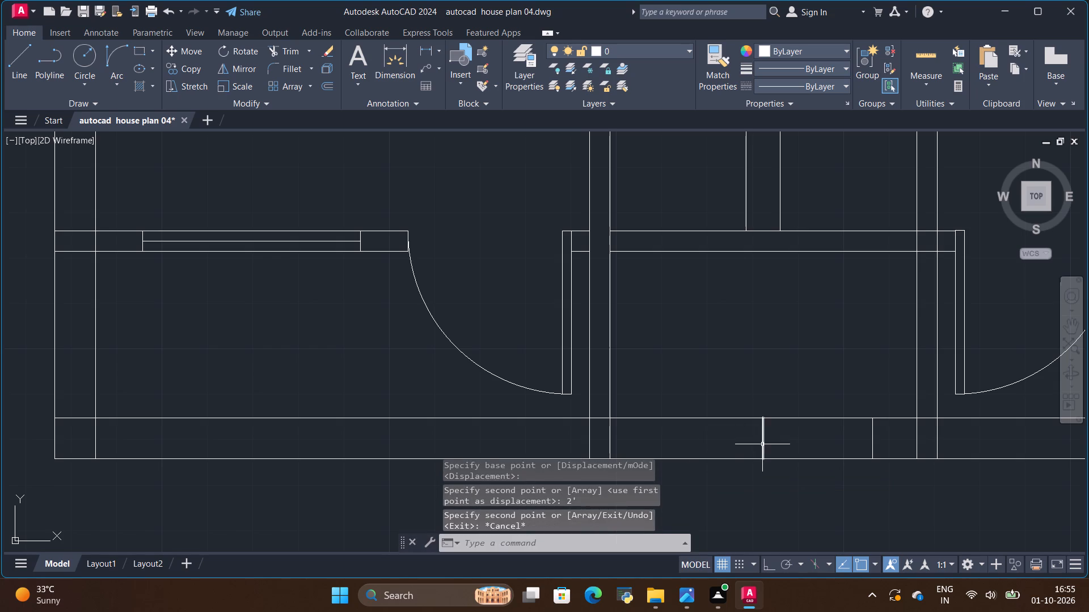
Copy the same vertical centre line 2' to the left along the bottom wall as the opposite window jamb.
{"action": "left_click", "coordinate": [762, 444]}
{"action": "left_click", "coordinate": [176, 66]}
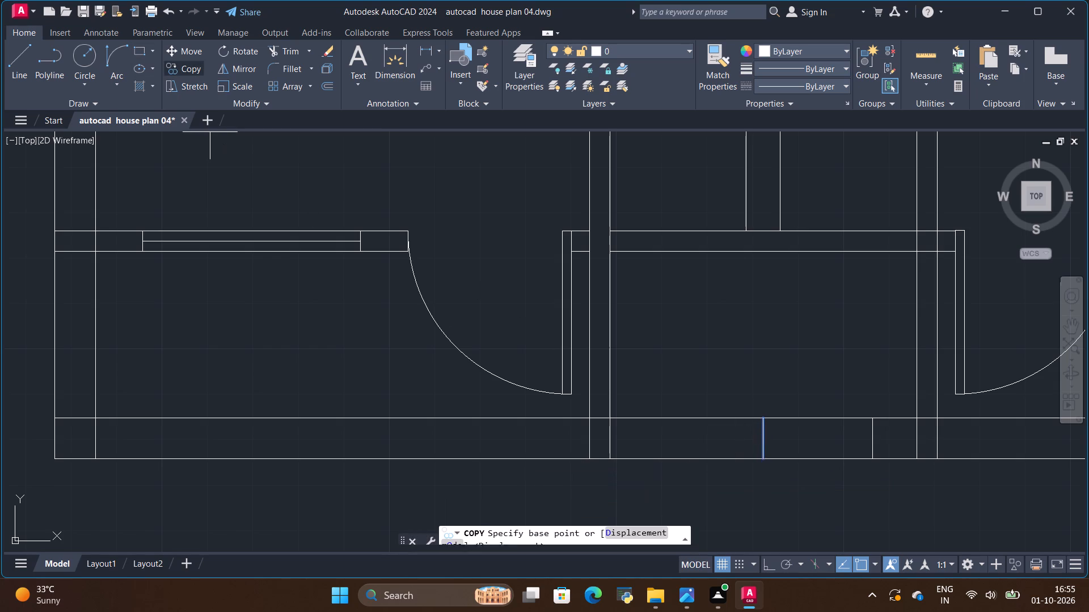
{"action": "left_click", "coordinate": [767, 461]}
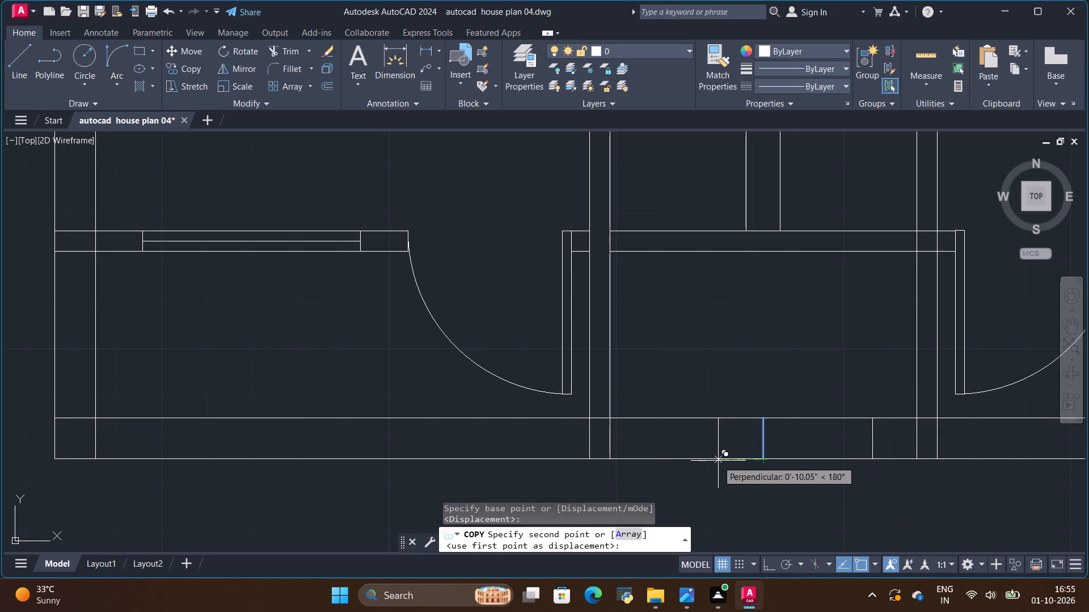
{"action": "key", "text": "BackSpace"}
{"action": "key", "text": "BackSpace"}
{"action": "type", "text": "2'"}
{"action": "key", "text": "Return"}
{"action": "key", "text": "Escape"}
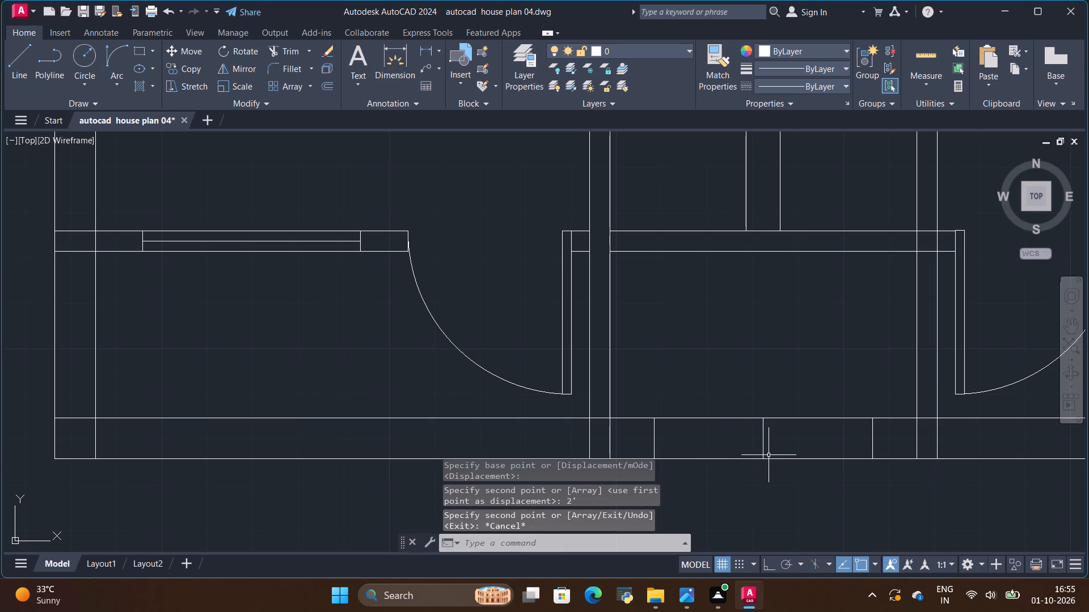
Trim away the original vertical centre line between the two window jambs below the stair.
{"action": "scroll", "coordinate": [769, 455], "scroll_direction": "up", "scroll_amount": 1}
{"action": "left_click", "coordinate": [278, 48]}
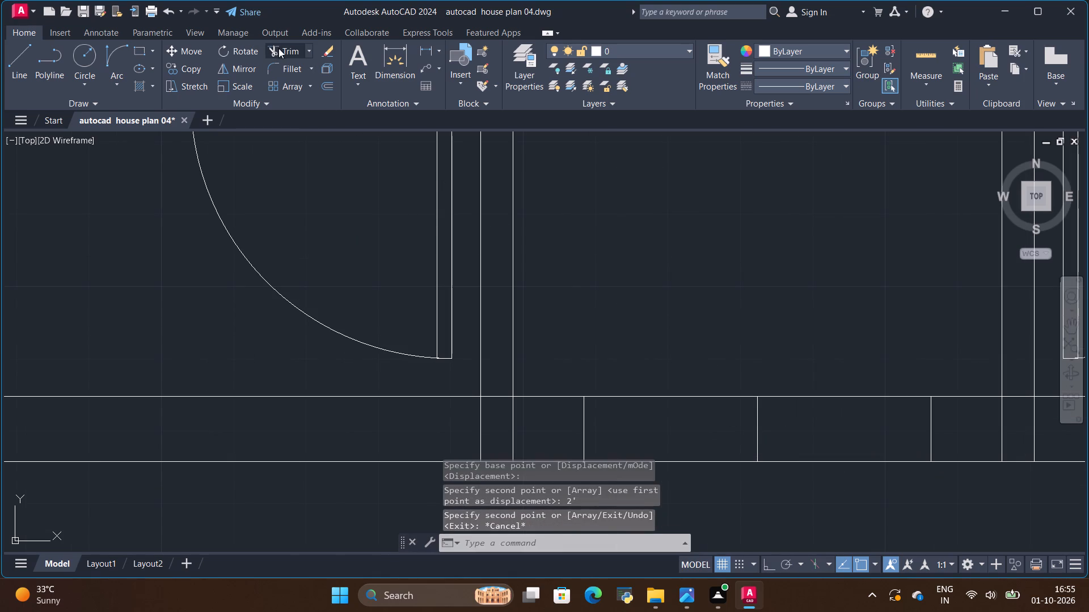
{"action": "left_click_drag", "start_coordinate": [741, 430], "coordinate": [776, 425]}
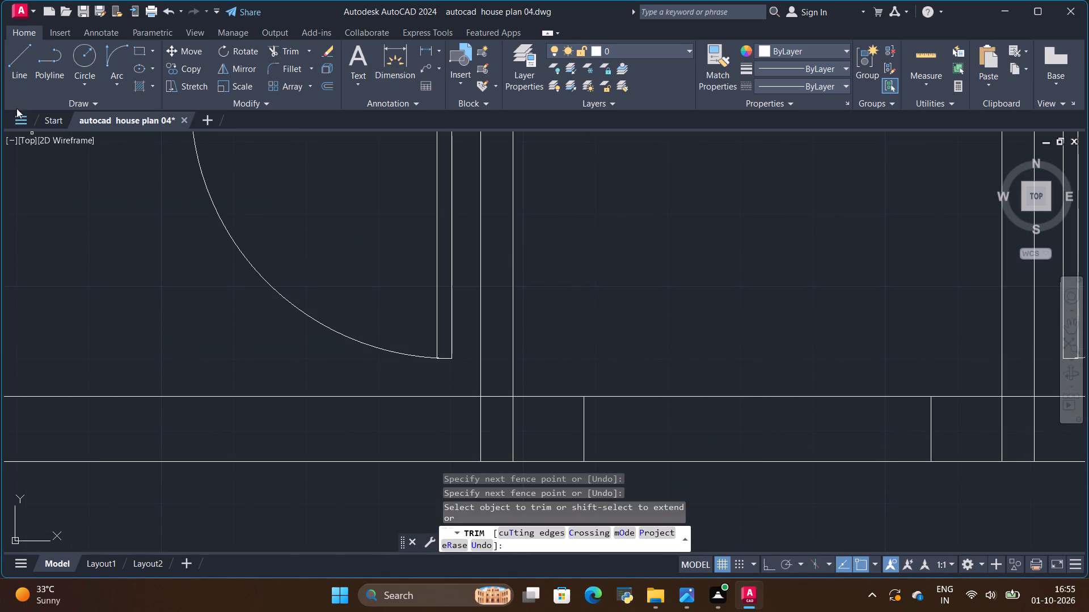
Draw the horizontal glazing line between the midpoints of the two window jambs in the bottom wall.
{"action": "left_click", "coordinate": [13, 53]}
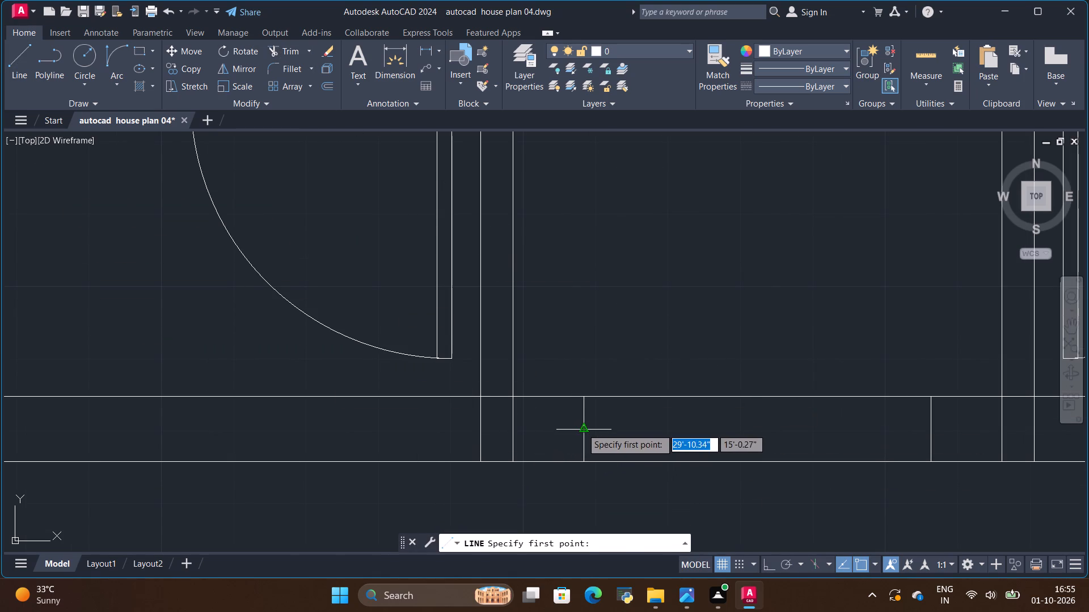
{"action": "left_click", "coordinate": [589, 428]}
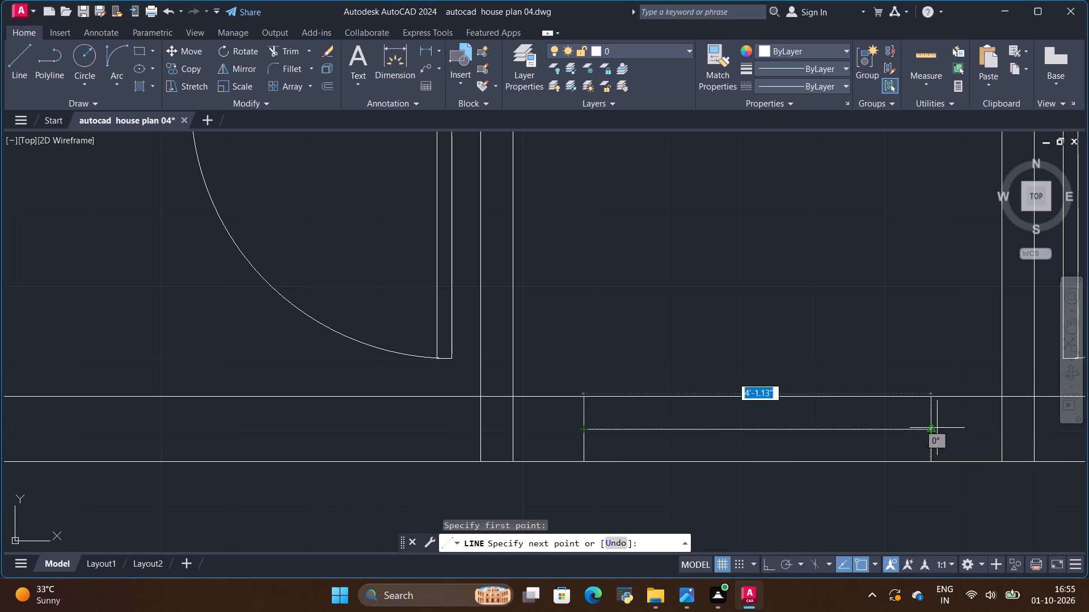
{"action": "left_click", "coordinate": [930, 427]}
{"action": "key", "text": "Escape"}
{"action": "scroll", "coordinate": [754, 405], "scroll_direction": "down", "scroll_amount": 2}
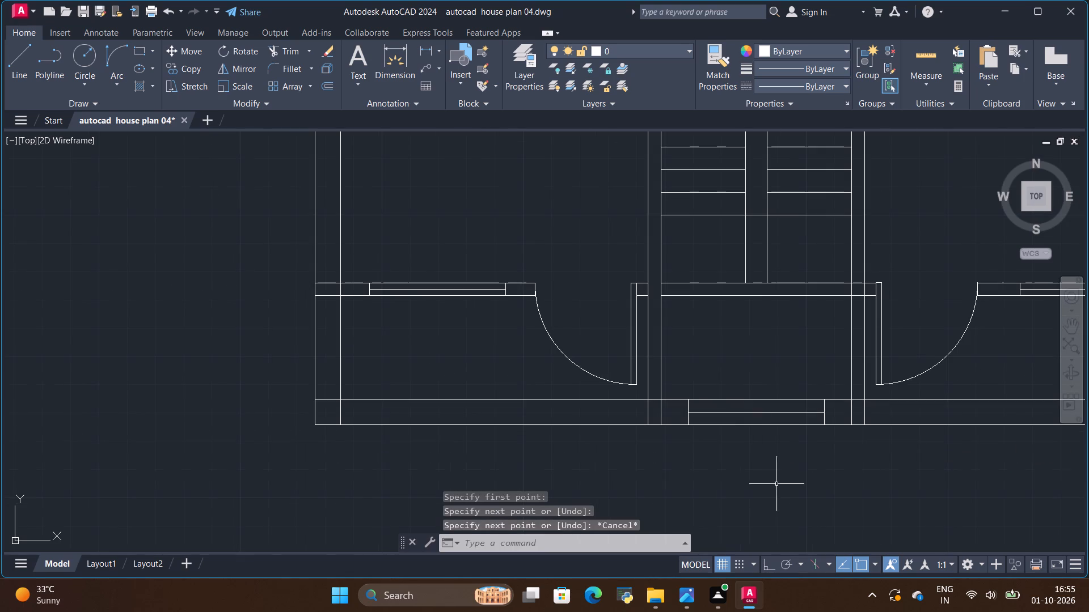
{"action": "scroll", "coordinate": [780, 500], "scroll_direction": "down", "scroll_amount": 2}
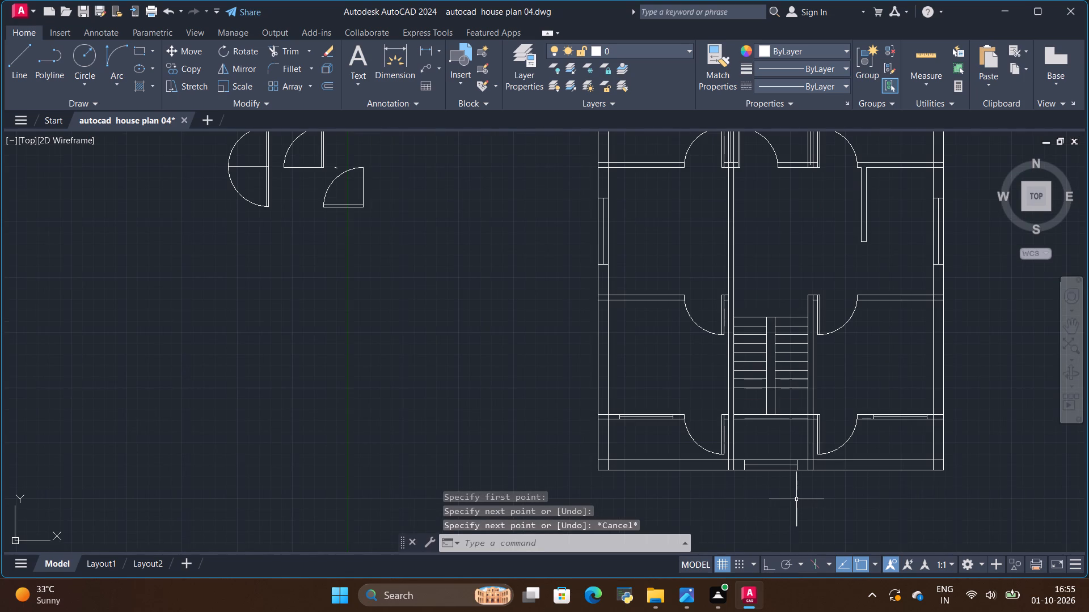
{"action": "scroll", "coordinate": [796, 499], "scroll_direction": "down", "scroll_amount": 1}
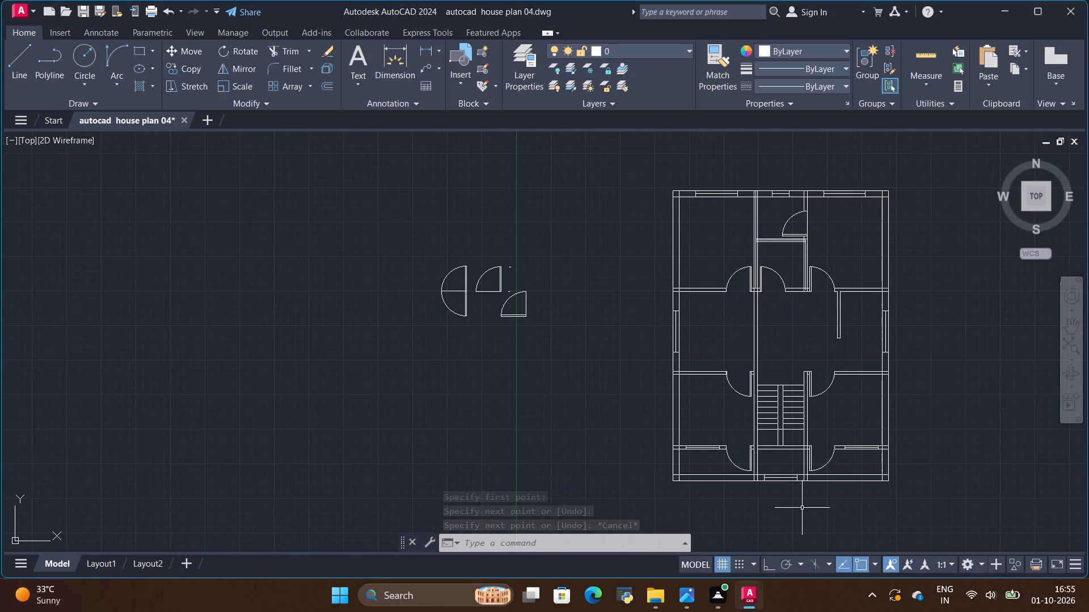
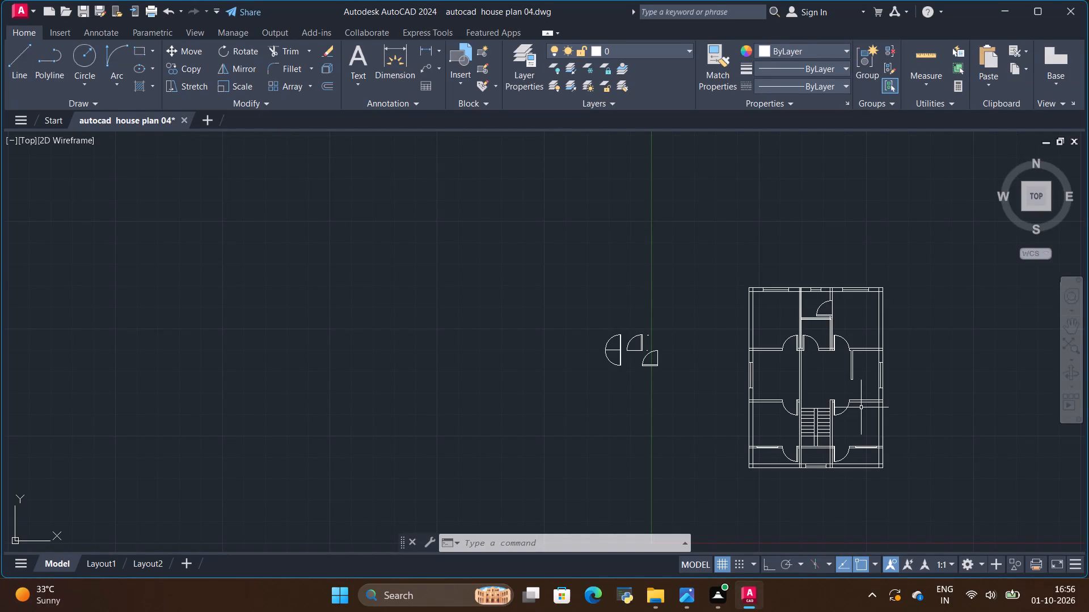
Inspect the house floor plan overall and up close, including the doors, windows and the top-right wall corner.
{"action": "scroll", "coordinate": [818, 444], "scroll_direction": "up", "scroll_amount": 3}
{"action": "scroll", "coordinate": [818, 441], "scroll_direction": "down", "scroll_amount": 2}
{"action": "scroll", "coordinate": [804, 203], "scroll_direction": "up", "scroll_amount": 2}
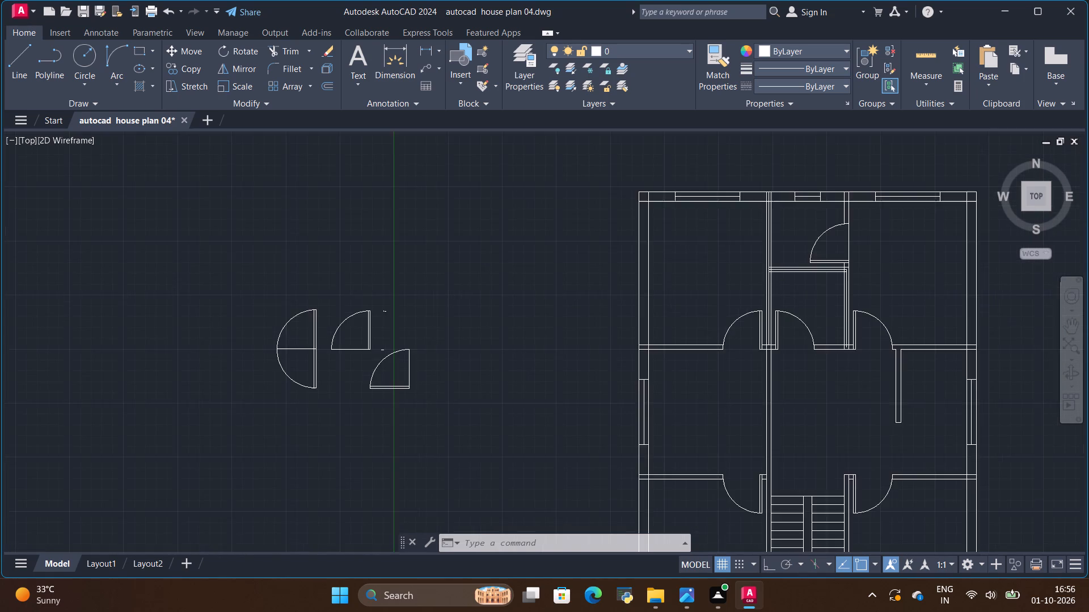
{"action": "scroll", "coordinate": [808, 191], "scroll_direction": "up", "scroll_amount": 3}
{"action": "scroll", "coordinate": [812, 204], "scroll_direction": "down", "scroll_amount": 4}
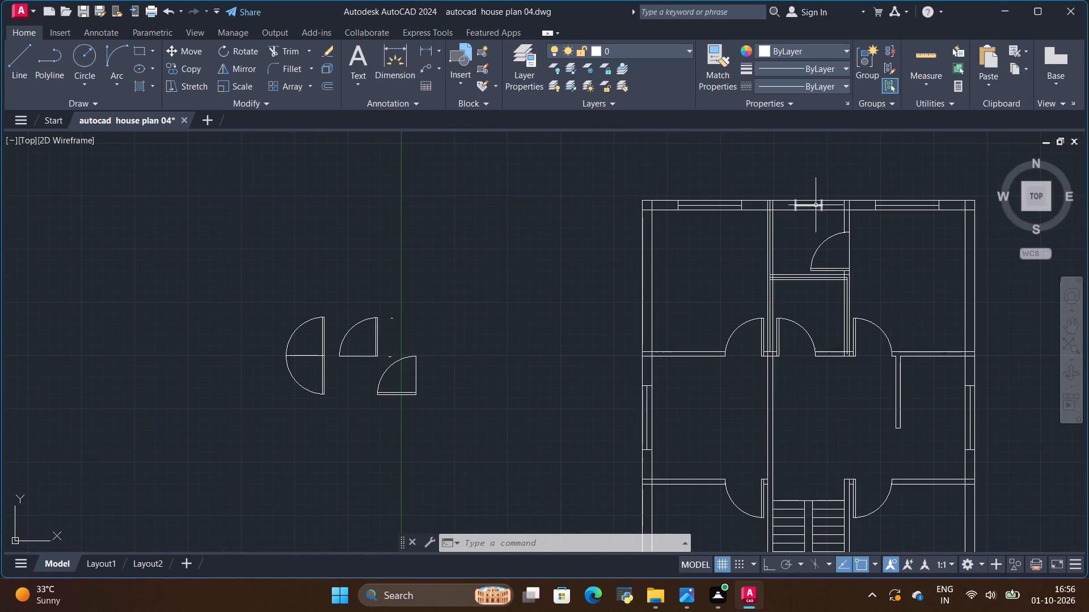
{"action": "scroll", "coordinate": [832, 218], "scroll_direction": "down", "scroll_amount": 1}
{"action": "scroll", "coordinate": [860, 343], "scroll_direction": "up", "scroll_amount": 1}
{"action": "scroll", "coordinate": [860, 341], "scroll_direction": "down", "scroll_amount": 1}
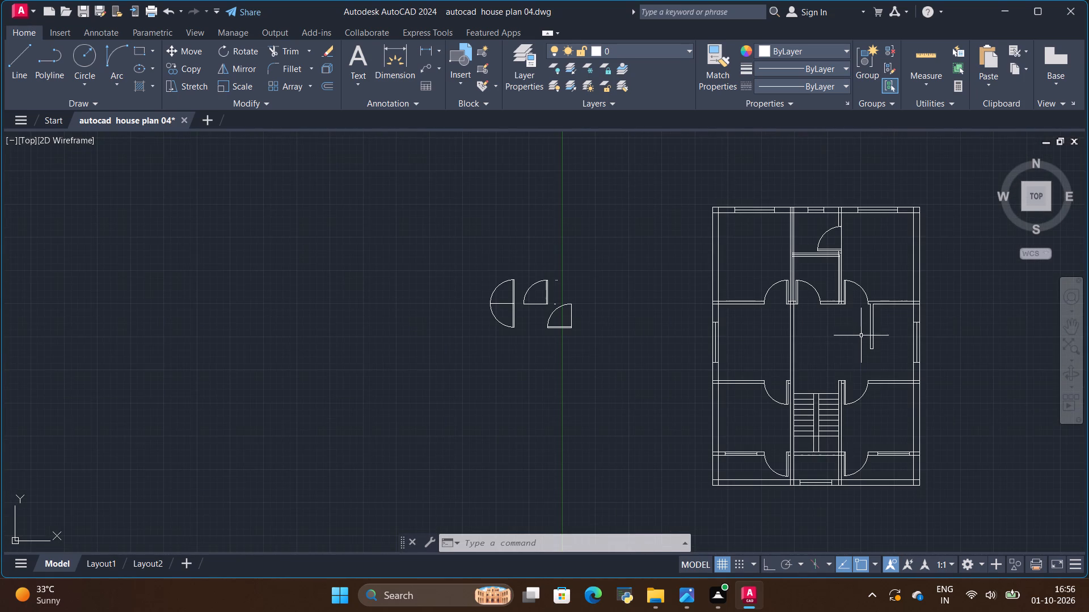
{"action": "scroll", "coordinate": [930, 218], "scroll_direction": "up", "scroll_amount": 4}
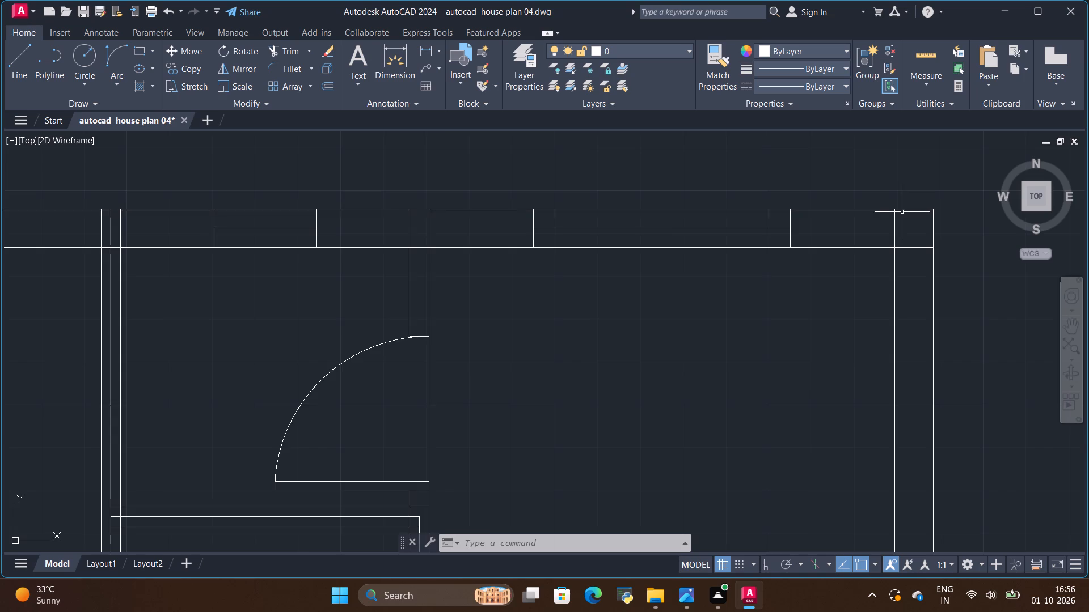
{"action": "scroll", "coordinate": [902, 210], "scroll_direction": "down", "scroll_amount": 4}
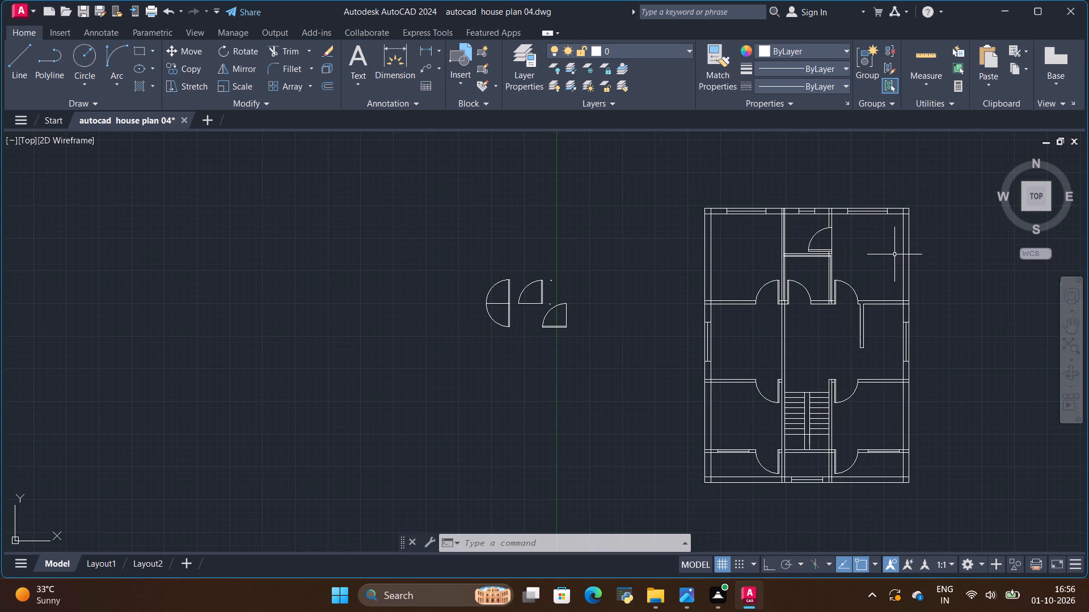
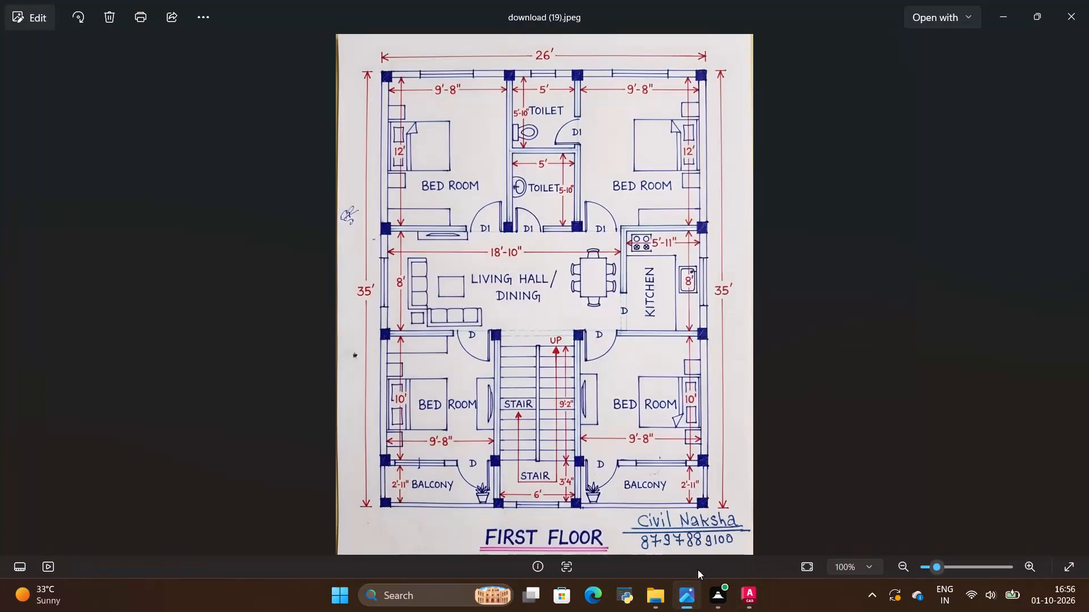
Compare the drawn house plan with the first-floor reference image, checking the furniture layout of the rooms.
{"action": "key", "text": "alt+Tab"}
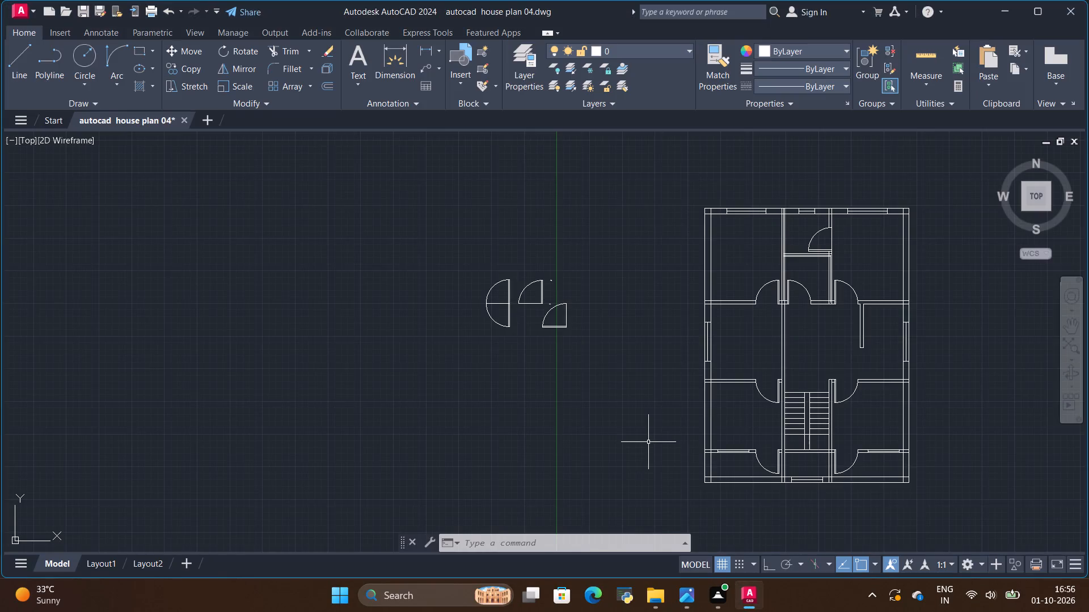
{"action": "key", "text": "alt+Tab"}
{"action": "key", "text": "alt+Tab"}
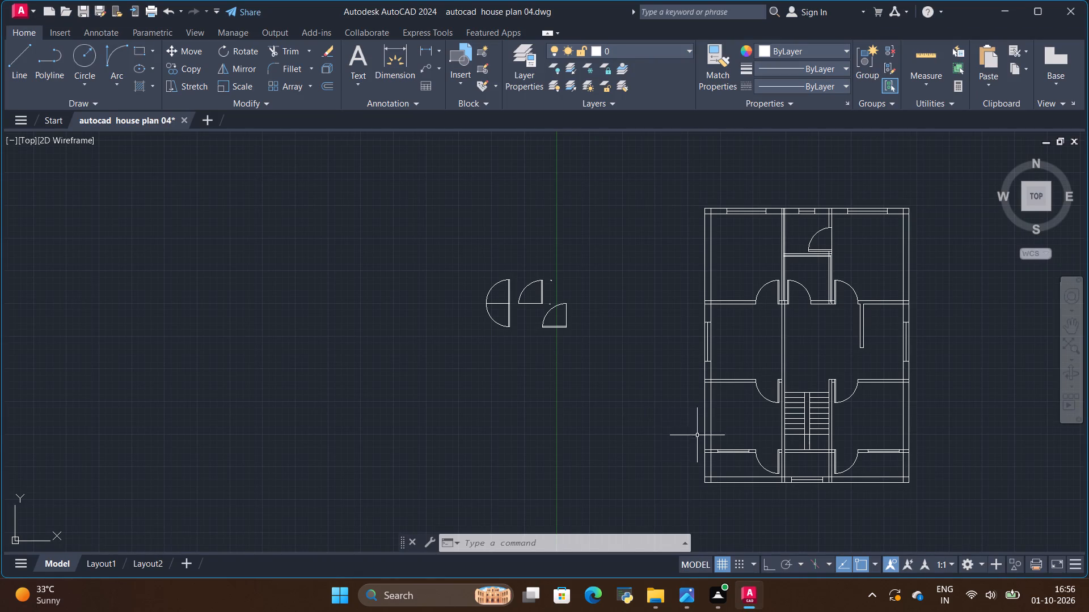
{"action": "key", "text": "alt+Tab"}
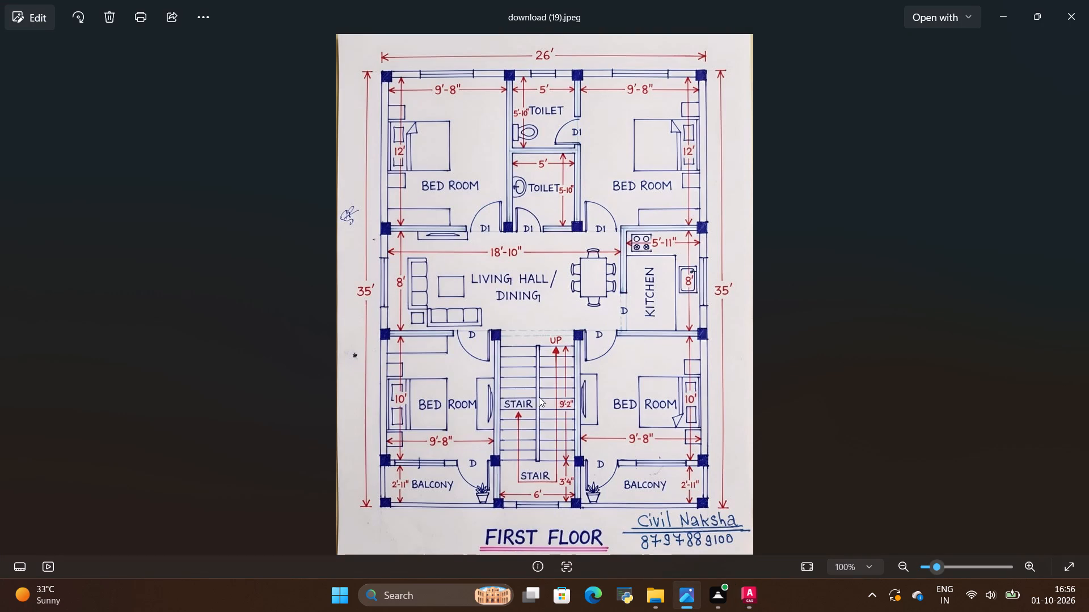
{"action": "key", "text": "alt+Tab"}
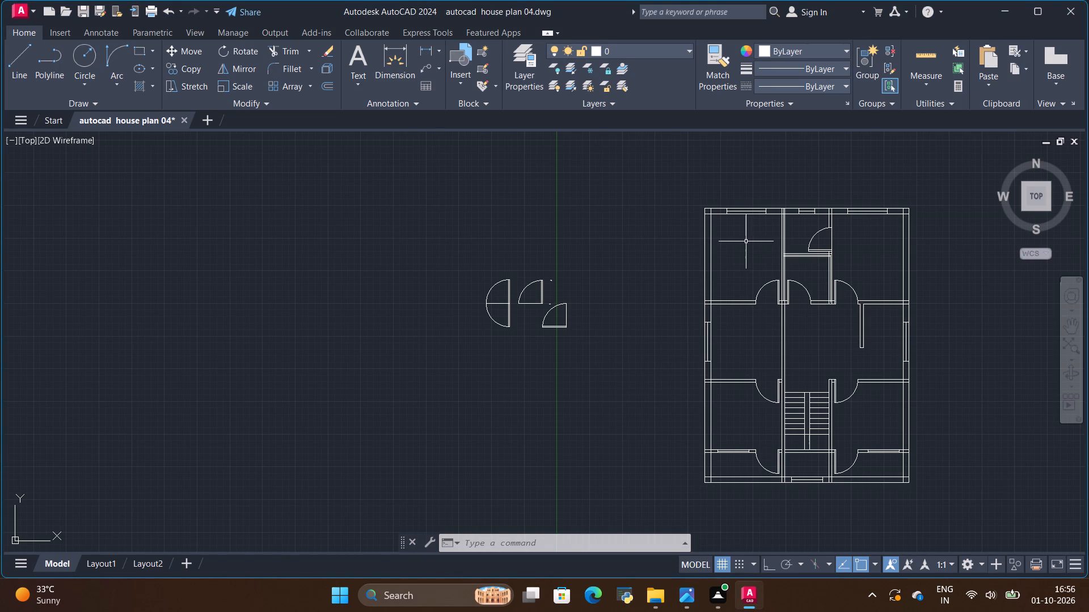
{"action": "scroll", "coordinate": [744, 241], "scroll_direction": "up", "scroll_amount": 1}
{"action": "scroll", "coordinate": [742, 249], "scroll_direction": "down", "scroll_amount": 2}
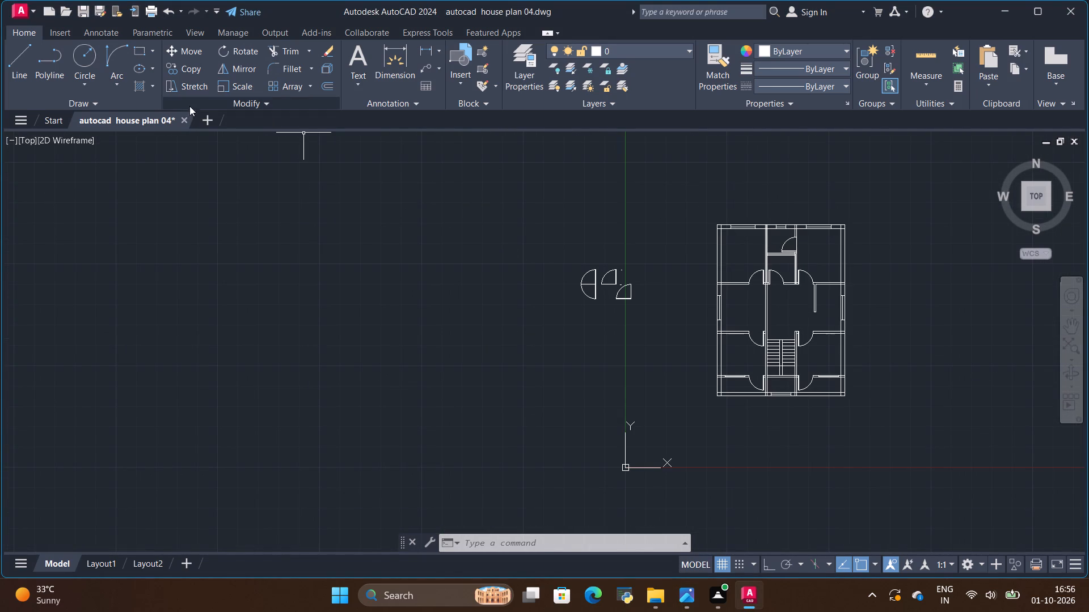
Open the block library drawing cad block all.dws alongside the house plan.
{"action": "left_click", "coordinate": [32, 9]}
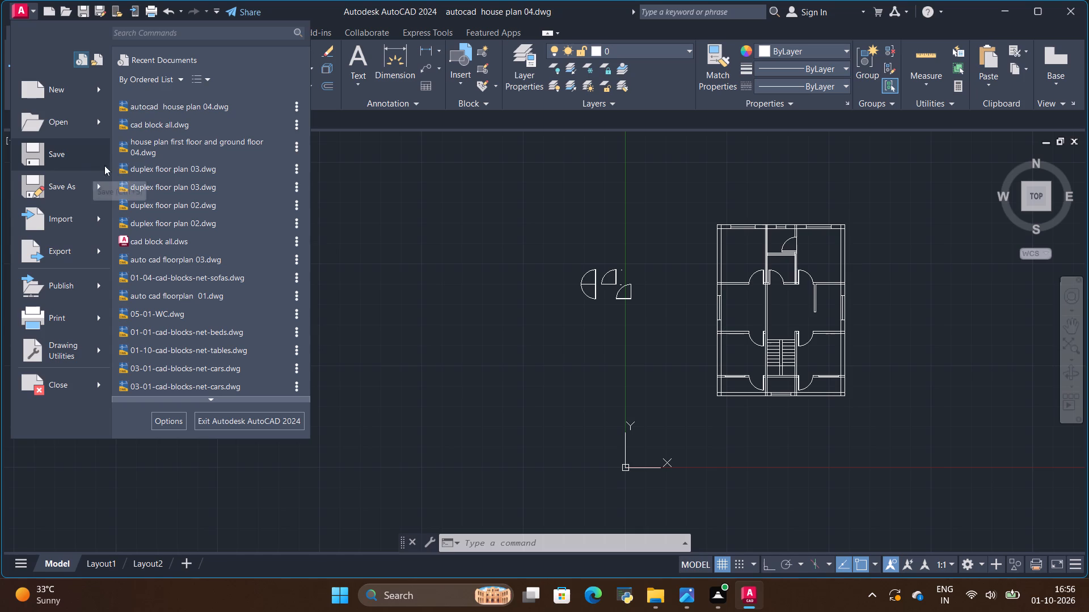
{"action": "left_click", "coordinate": [149, 236]}
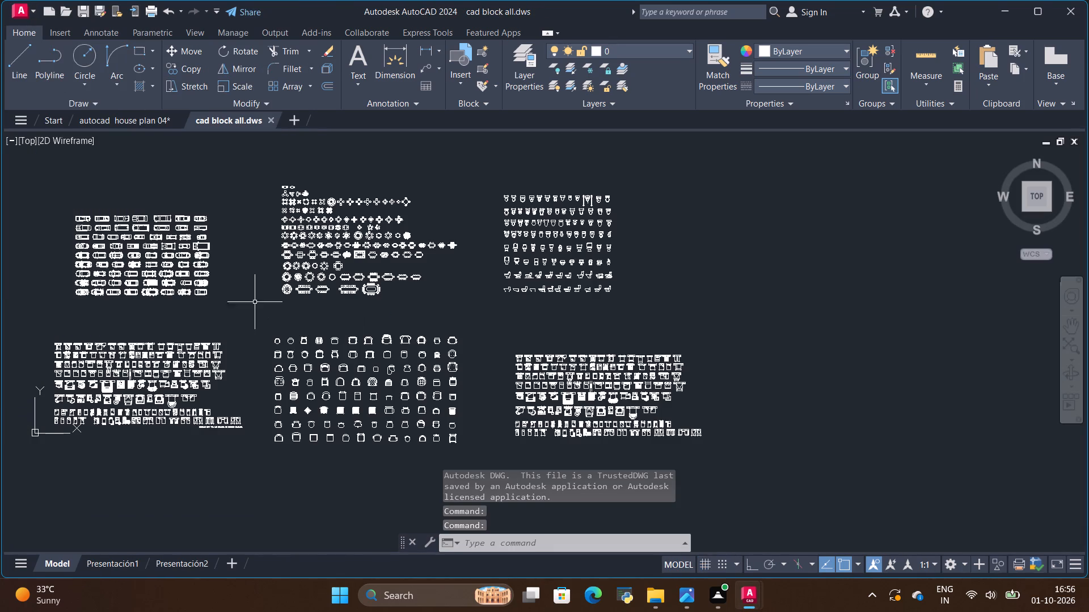
{"action": "left_click", "coordinate": [134, 121]}
{"action": "left_click", "coordinate": [199, 116]}
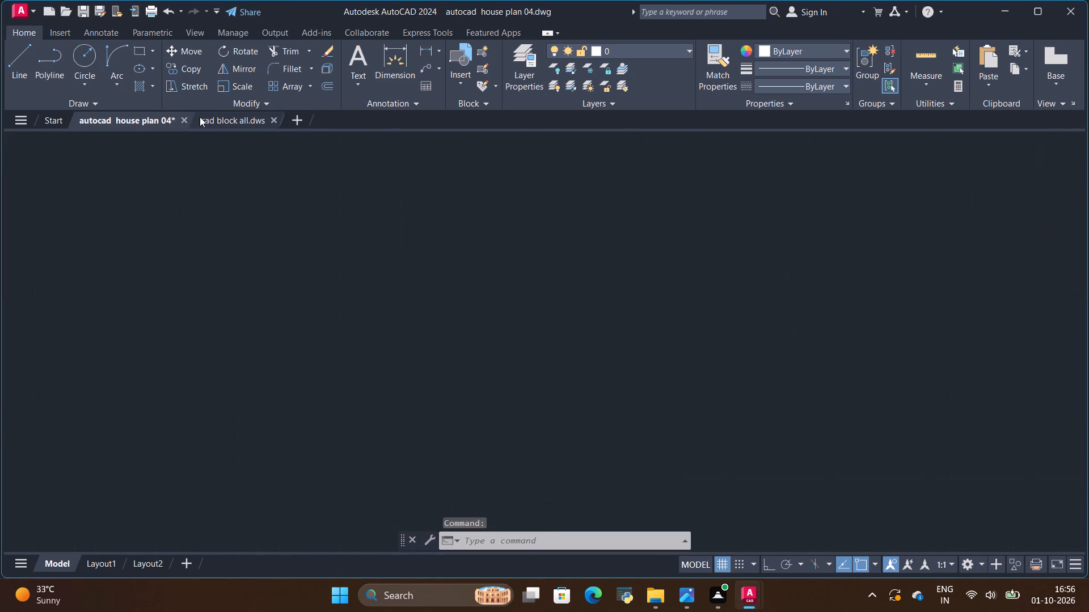
Copy a double bed block with two bedside tables from the block library and paste it beside the house plan.
{"action": "scroll", "coordinate": [410, 363], "scroll_direction": "up", "scroll_amount": 2}
{"action": "scroll", "coordinate": [716, 370], "scroll_direction": "up", "scroll_amount": 2}
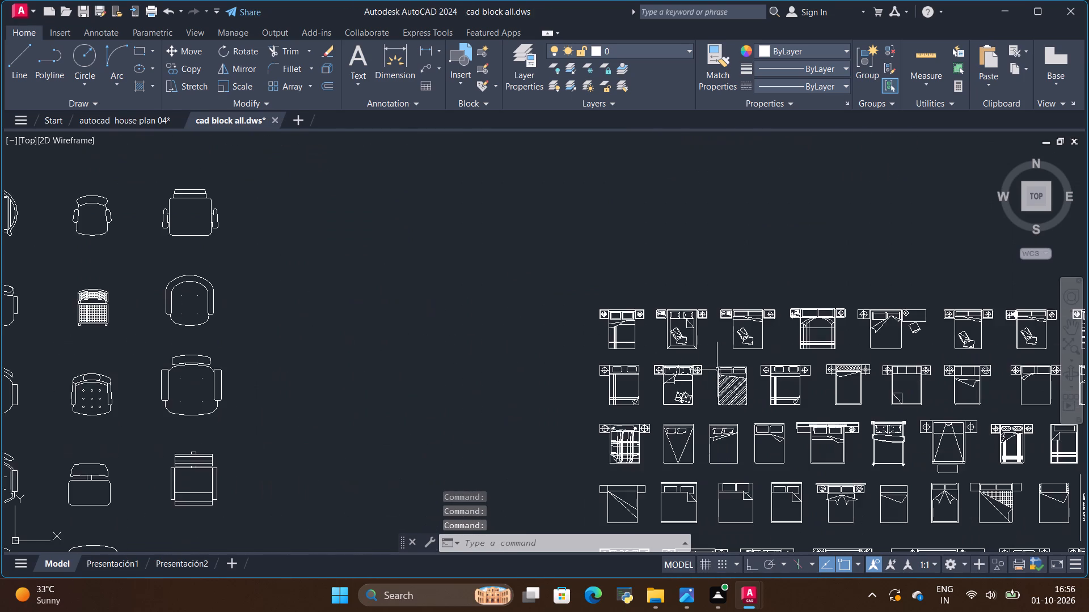
{"action": "scroll", "coordinate": [700, 344], "scroll_direction": "up", "scroll_amount": 4}
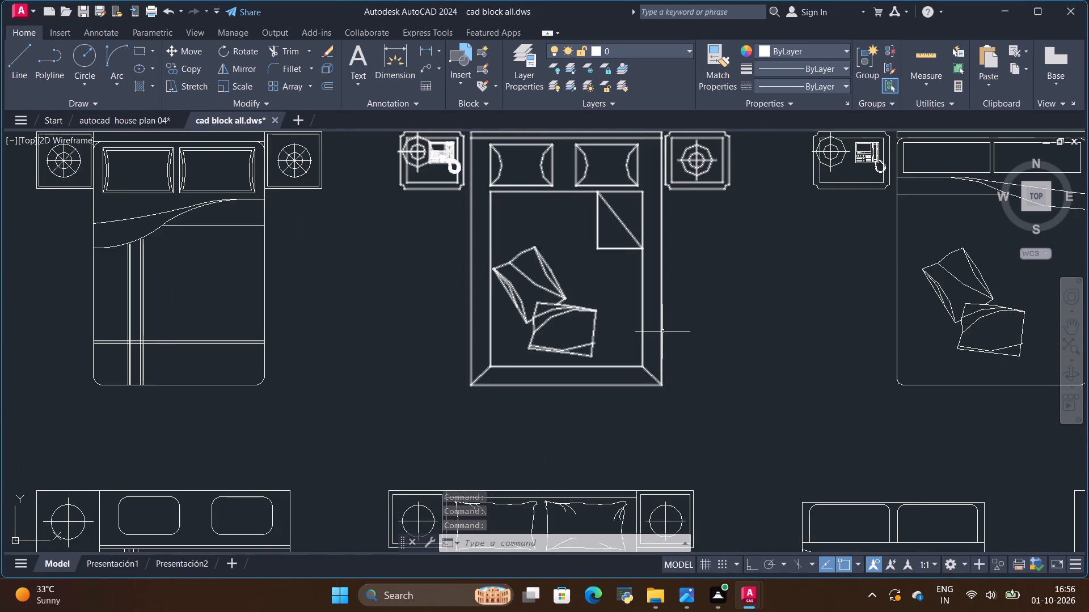
{"action": "left_click", "coordinate": [662, 331]}
{"action": "key", "text": "ctrl+c"}
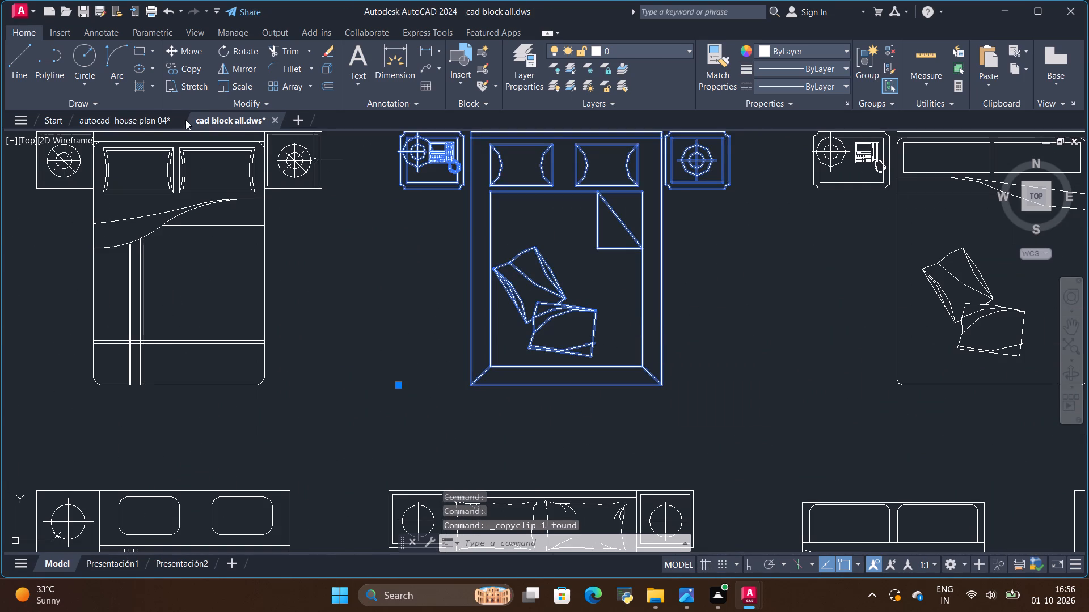
{"action": "left_click", "coordinate": [108, 123]}
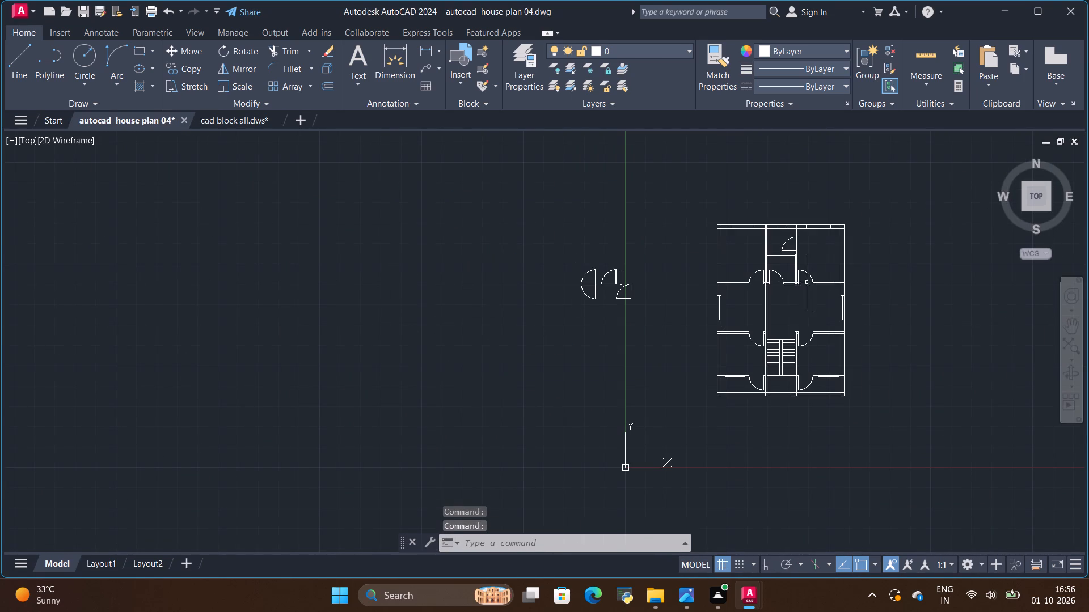
{"action": "scroll", "coordinate": [424, 357], "scroll_direction": "down", "scroll_amount": 2}
{"action": "left_click", "coordinate": [641, 304]}
{"action": "key", "text": "ctrl+v"}
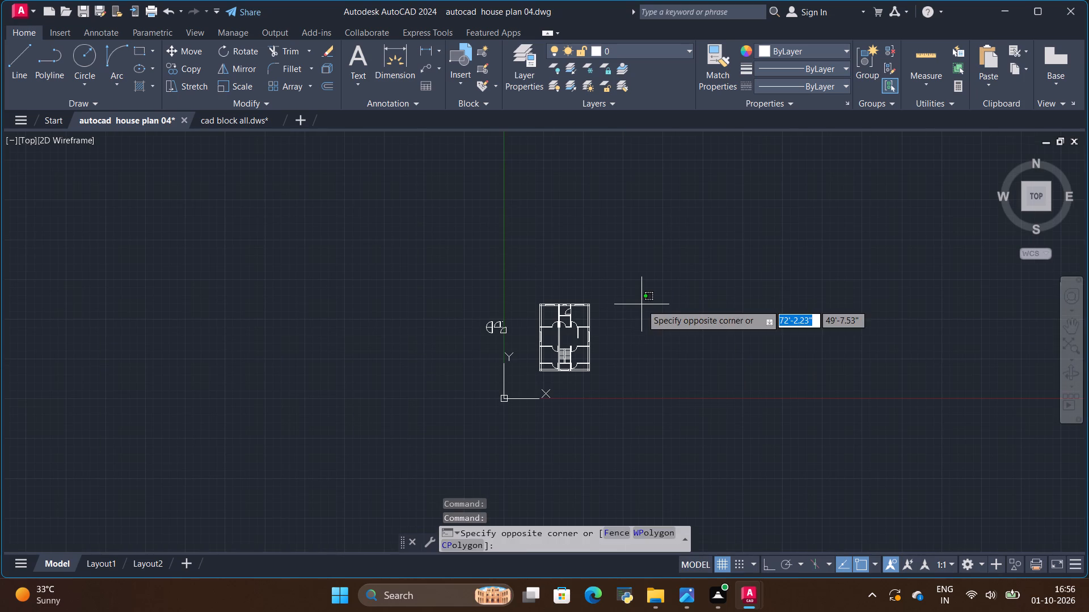
{"action": "left_click", "coordinate": [634, 415]}
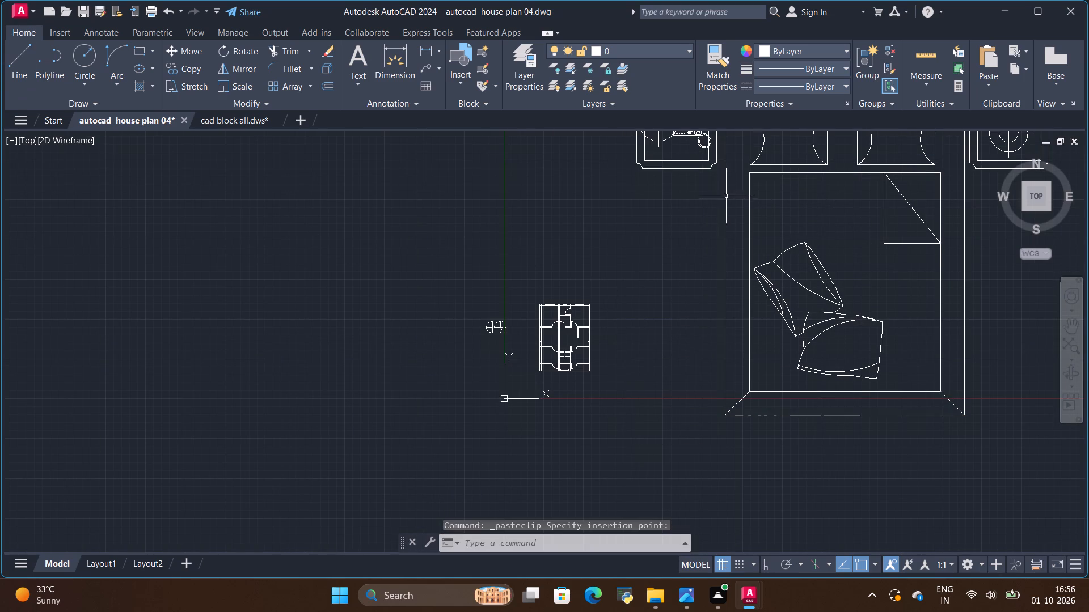
Scale the pasted bed block down by a factor of about 0.03 from its lower-left corner.
{"action": "left_click", "coordinate": [749, 207]}
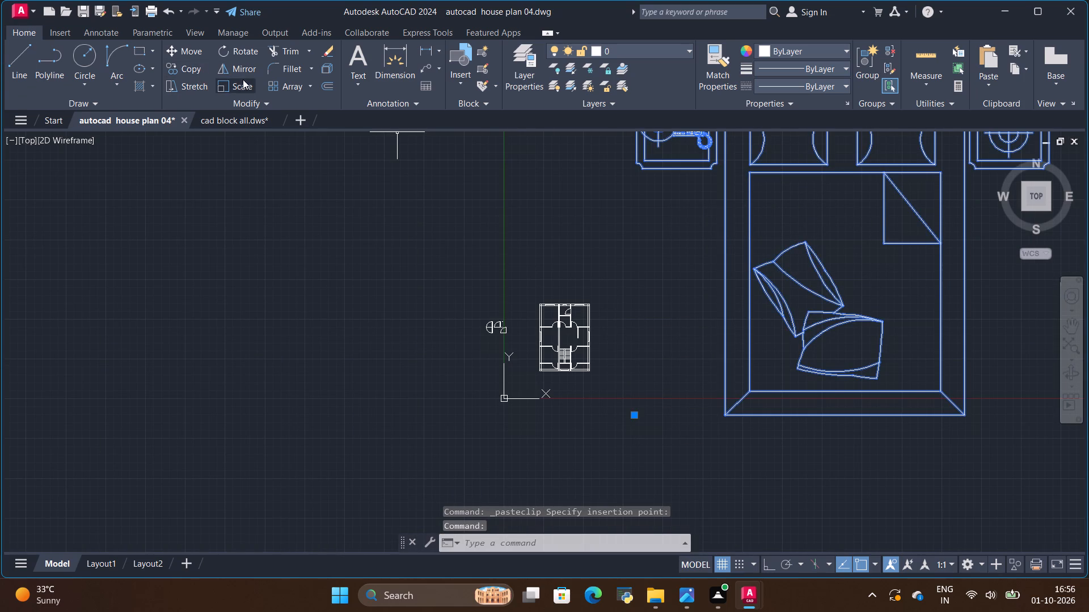
{"action": "left_click", "coordinate": [242, 80]}
{"action": "left_click", "coordinate": [721, 415]}
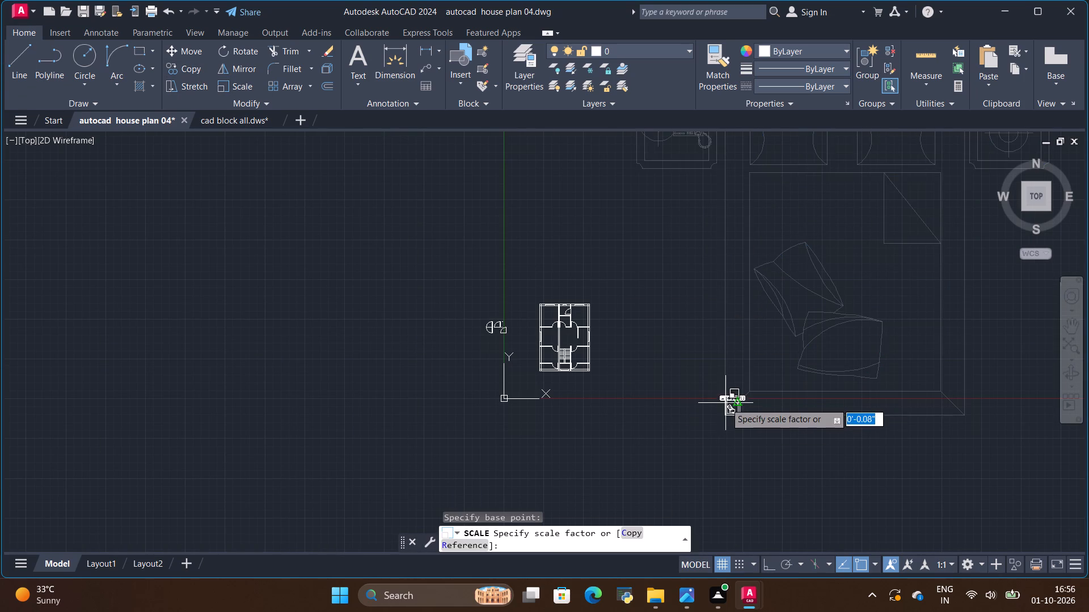
{"action": "scroll", "coordinate": [725, 405], "scroll_direction": "up", "scroll_amount": 2}
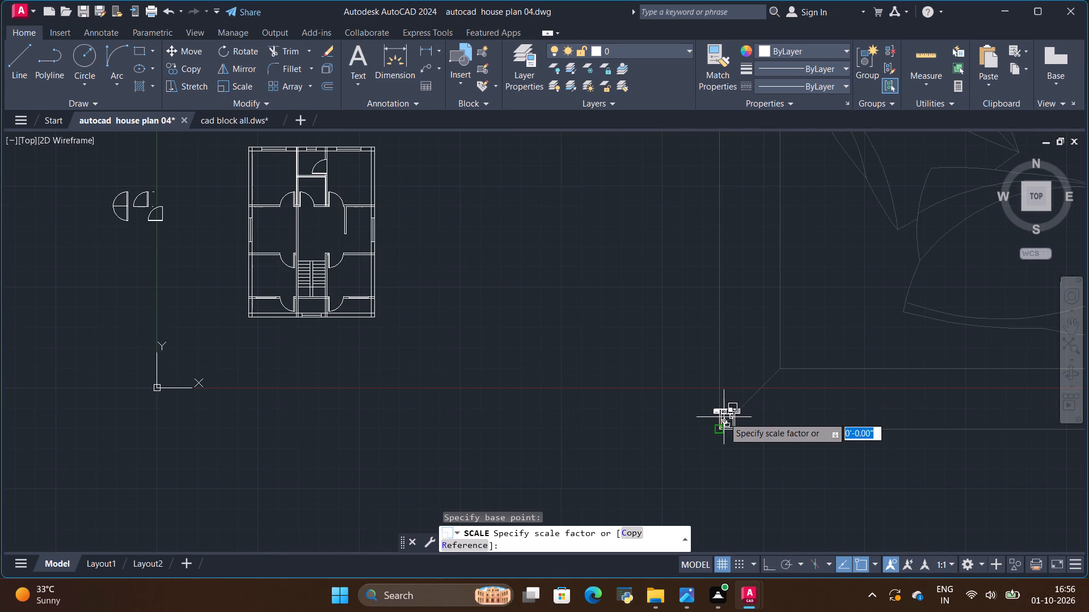
{"action": "scroll", "coordinate": [725, 413], "scroll_direction": "up", "scroll_amount": 1}
{"action": "left_click", "coordinate": [726, 413]}
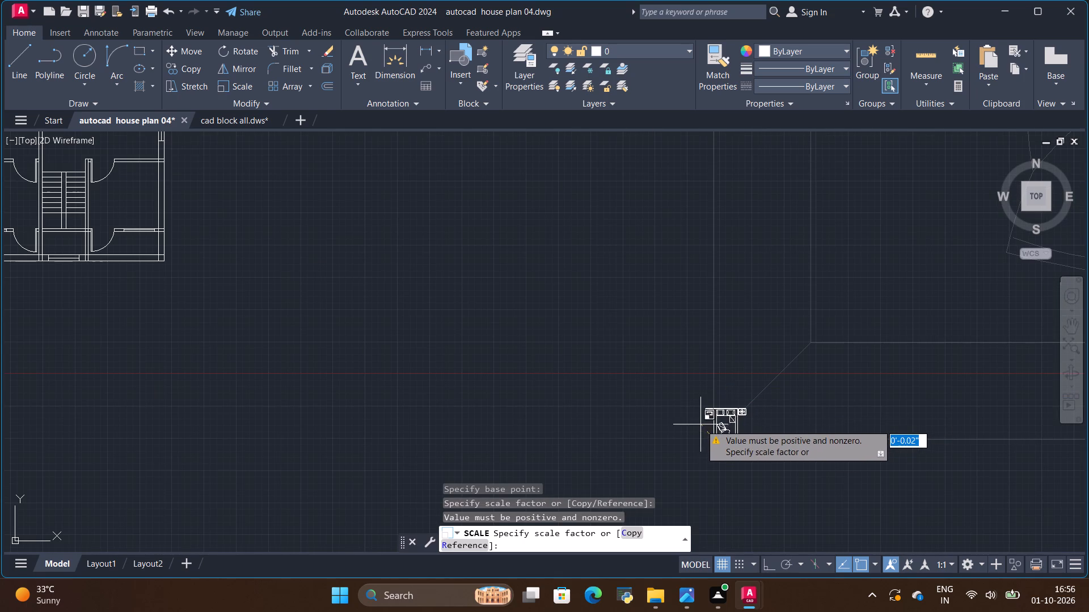
{"action": "left_click", "coordinate": [712, 416]}
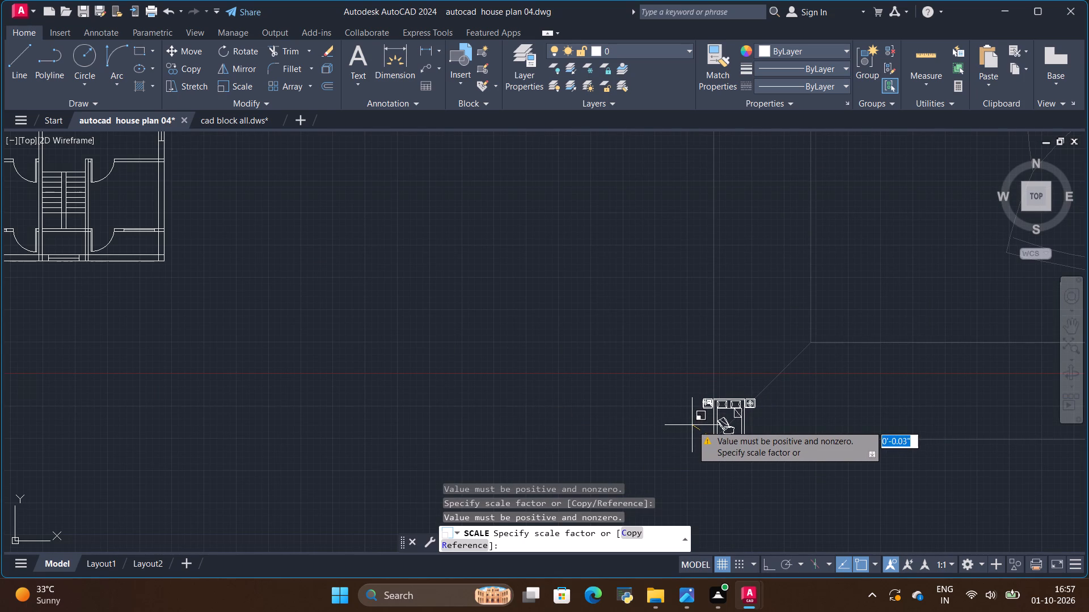
{"action": "left_click", "coordinate": [692, 425]}
Copy the scaled bed block from its lower-left corner into the top-left bedroom of the house plan.
{"action": "left_click", "coordinate": [712, 407]}
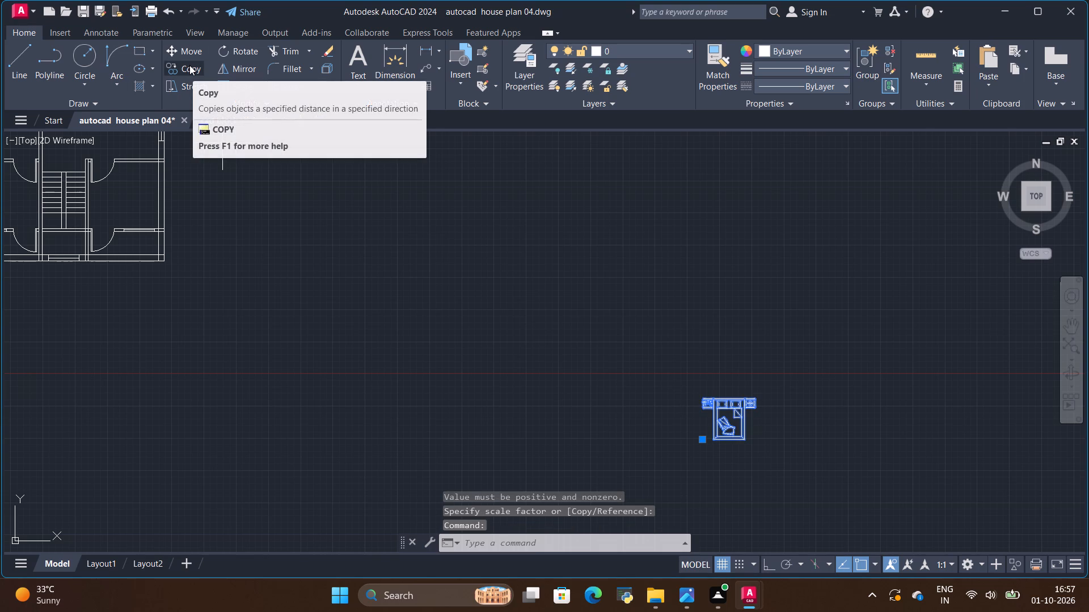
{"action": "left_click", "coordinate": [189, 65]}
{"action": "left_click", "coordinate": [715, 440]}
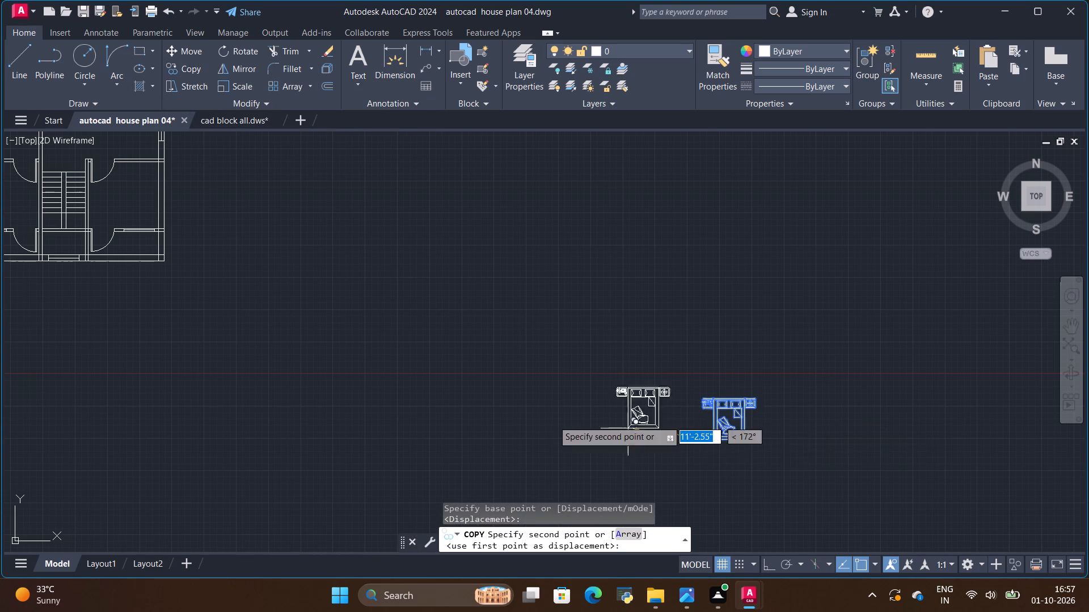
{"action": "scroll", "coordinate": [615, 360], "scroll_direction": "down", "scroll_amount": 3}
{"action": "scroll", "coordinate": [444, 320], "scroll_direction": "up", "scroll_amount": 3}
{"action": "scroll", "coordinate": [519, 274], "scroll_direction": "up", "scroll_amount": 1}
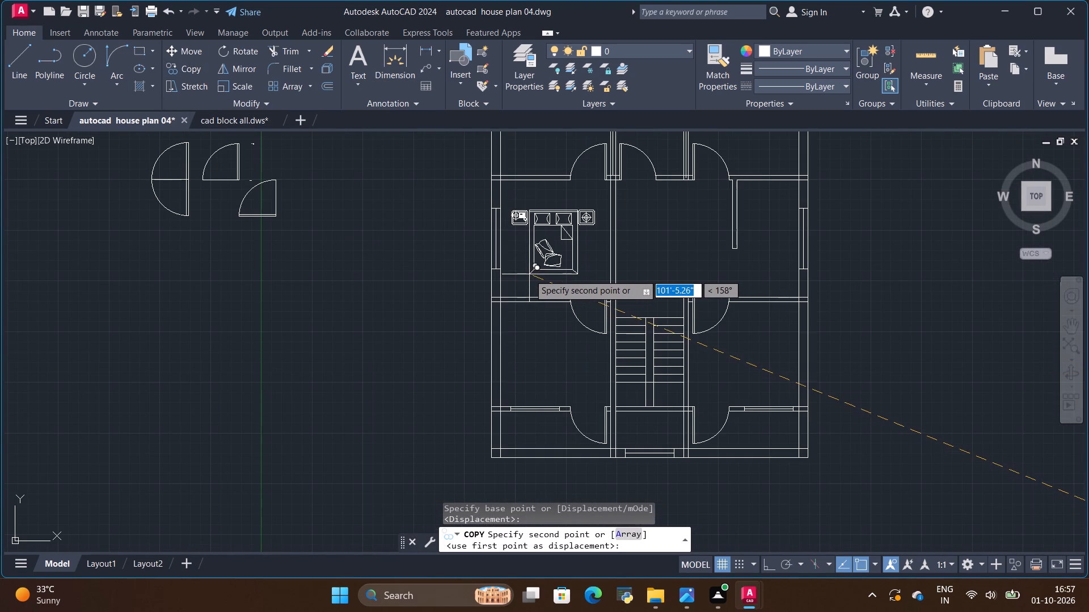
{"action": "scroll", "coordinate": [527, 280], "scroll_direction": "down", "scroll_amount": 2}
{"action": "scroll", "coordinate": [520, 225], "scroll_direction": "up", "scroll_amount": 4}
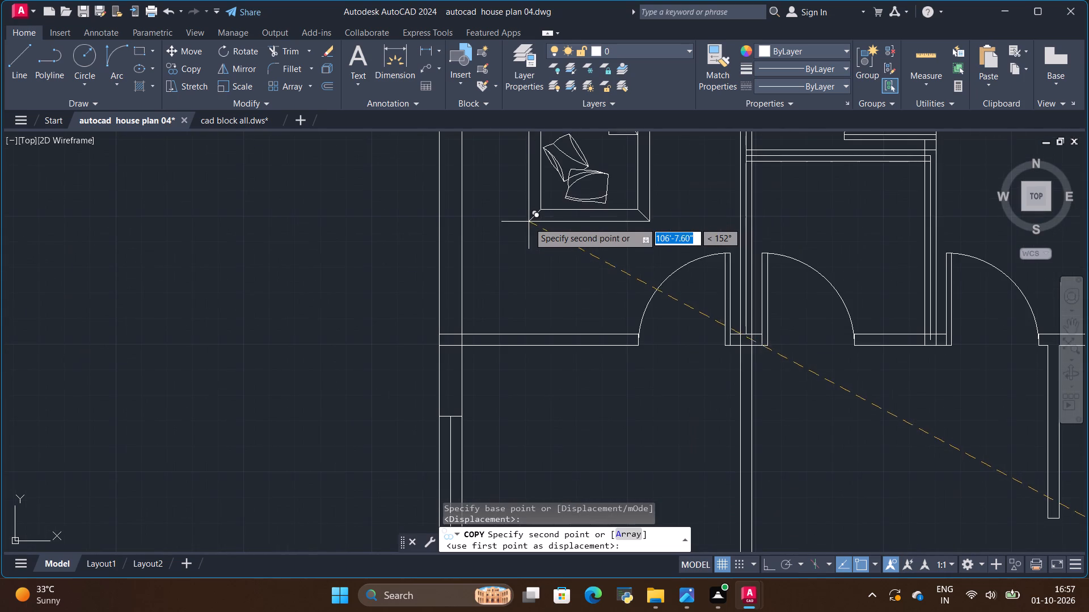
{"action": "scroll", "coordinate": [527, 254], "scroll_direction": "down", "scroll_amount": 2}
{"action": "left_click", "coordinate": [533, 245]}
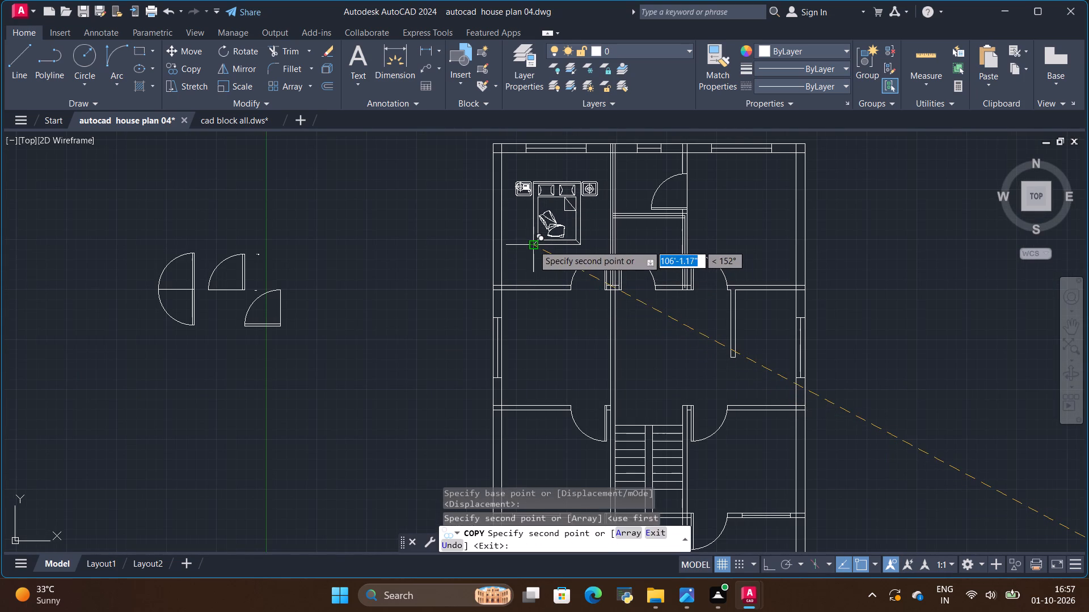
{"action": "key", "text": "Escape"}
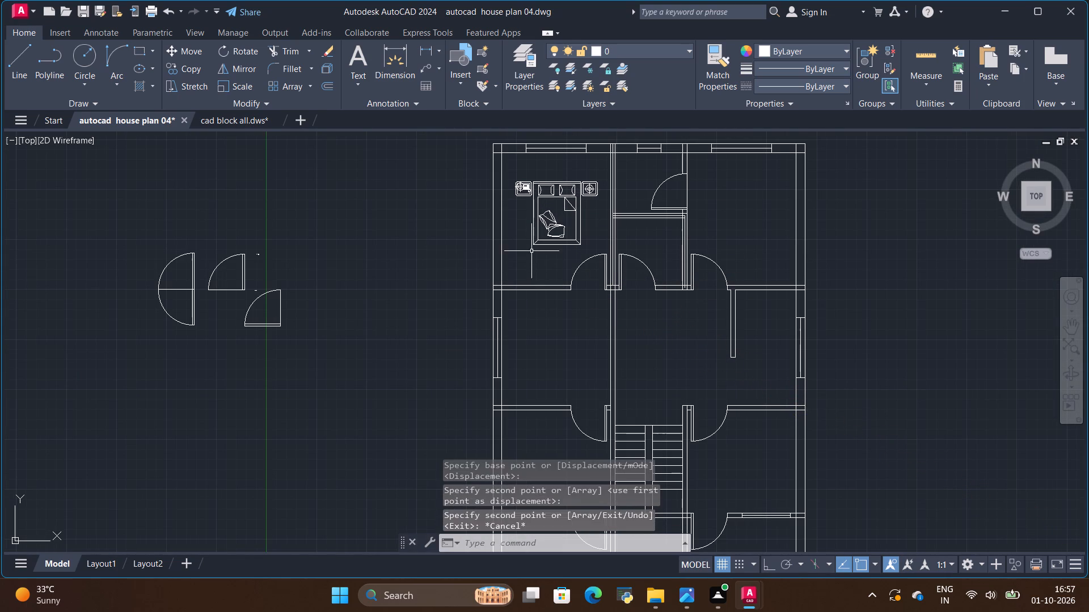
Rotate the bed in the top-left bedroom 90° counterclockwise about its lower-left corner with Ortho on.
{"action": "left_click", "coordinate": [537, 245]}
{"action": "left_click", "coordinate": [236, 53]}
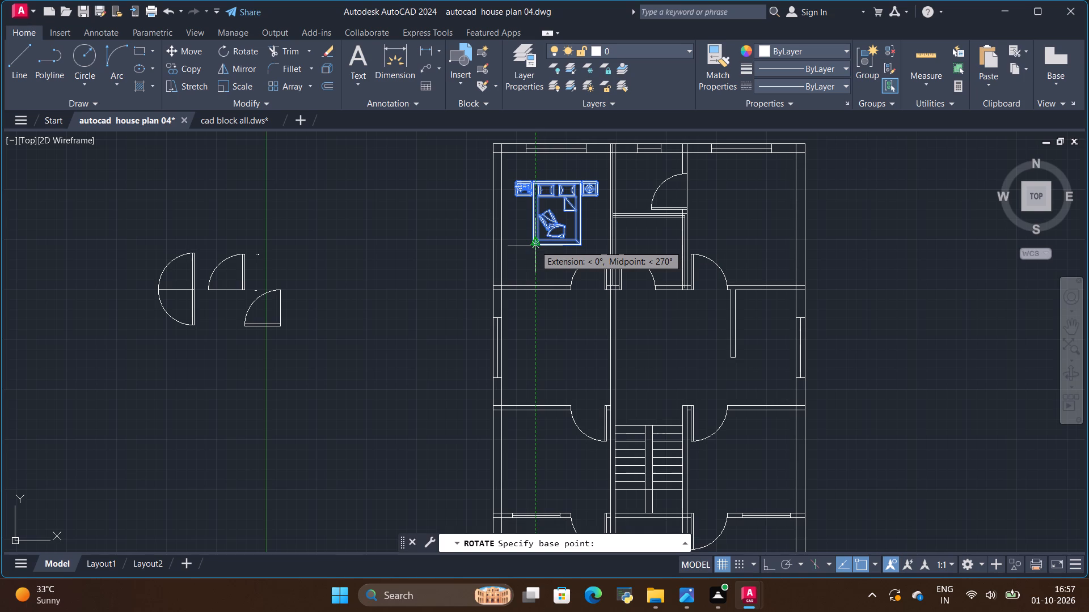
{"action": "left_click", "coordinate": [765, 561]}
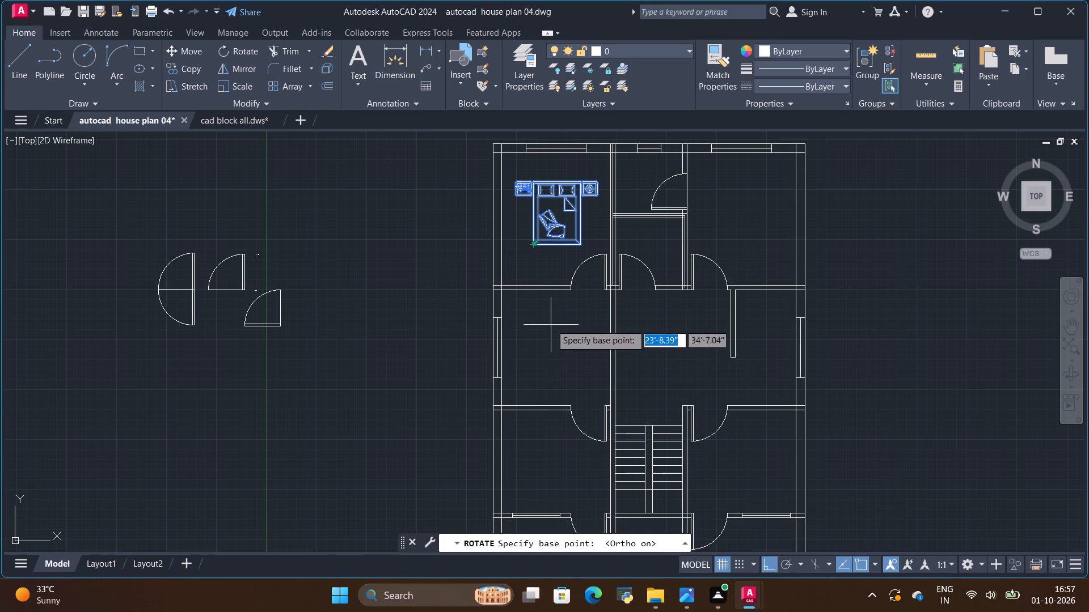
{"action": "left_click", "coordinate": [533, 244]}
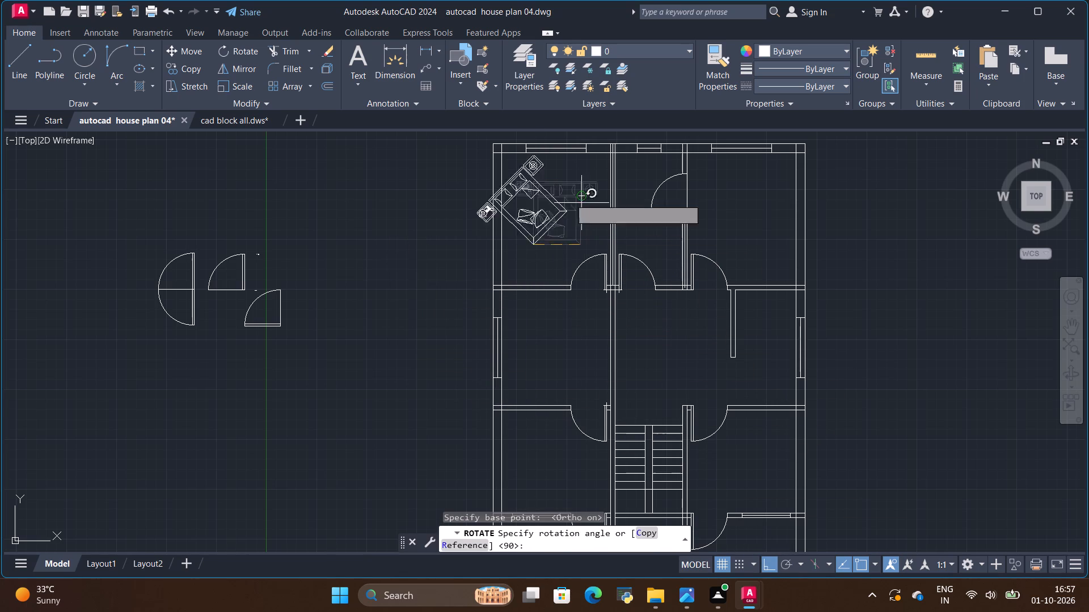
{"action": "left_click", "coordinate": [471, 154]}
Move the rotated bed horizontally into the top-left bedroom so its headboard sits against the outer left wall.
{"action": "left_click", "coordinate": [521, 240]}
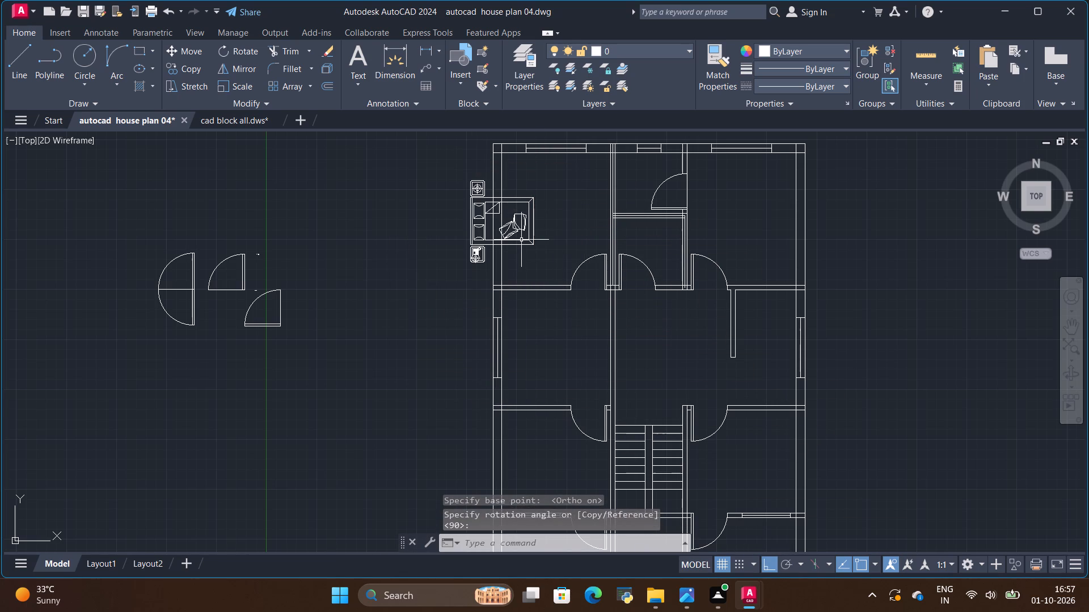
{"action": "left_click", "coordinate": [186, 50]}
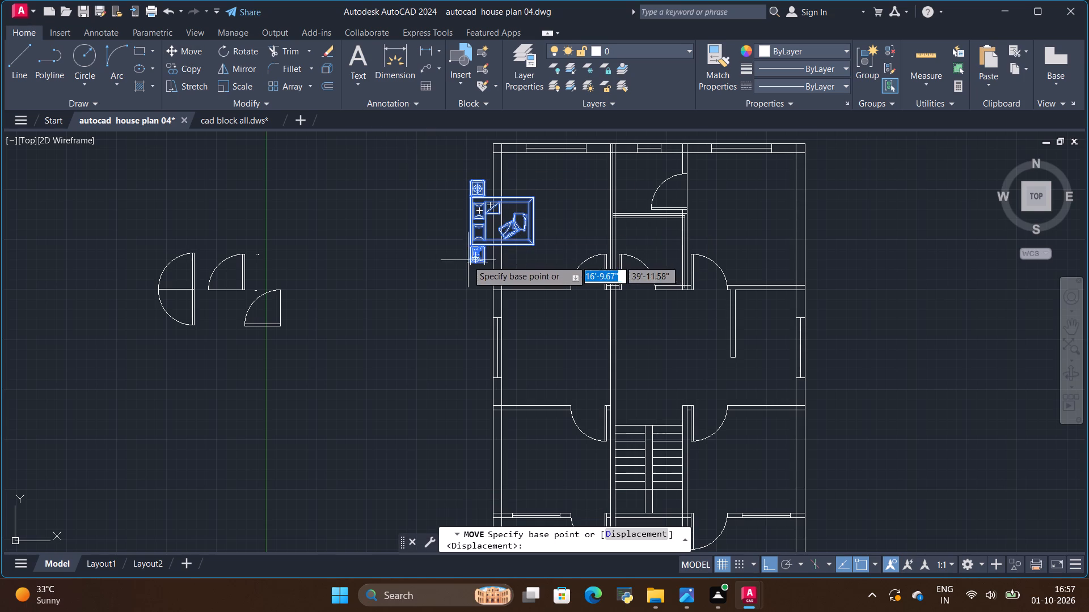
{"action": "left_click", "coordinate": [467, 261]}
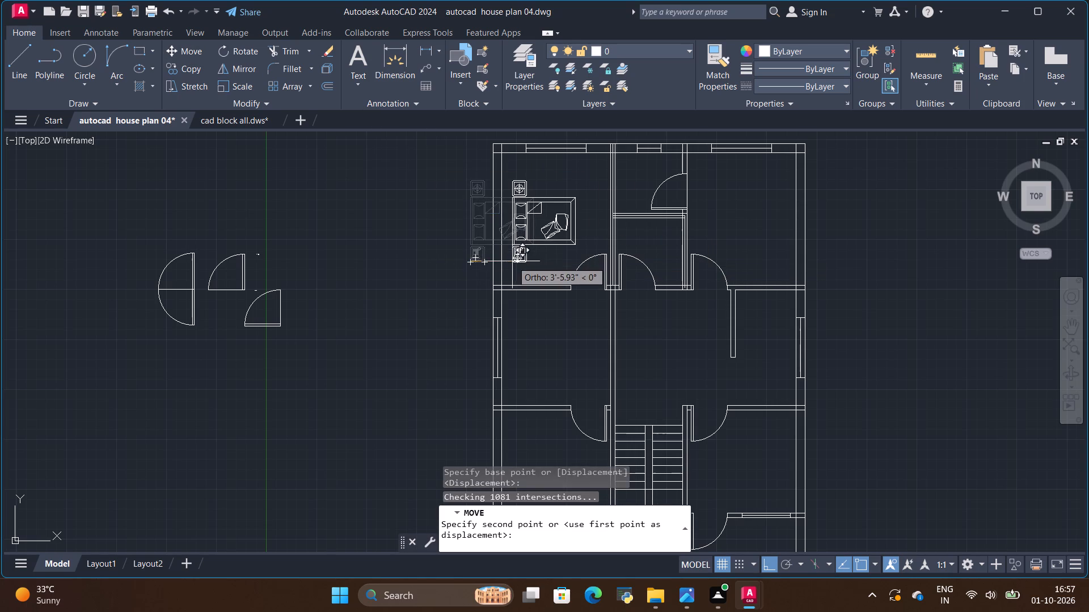
{"action": "left_click", "coordinate": [508, 262]}
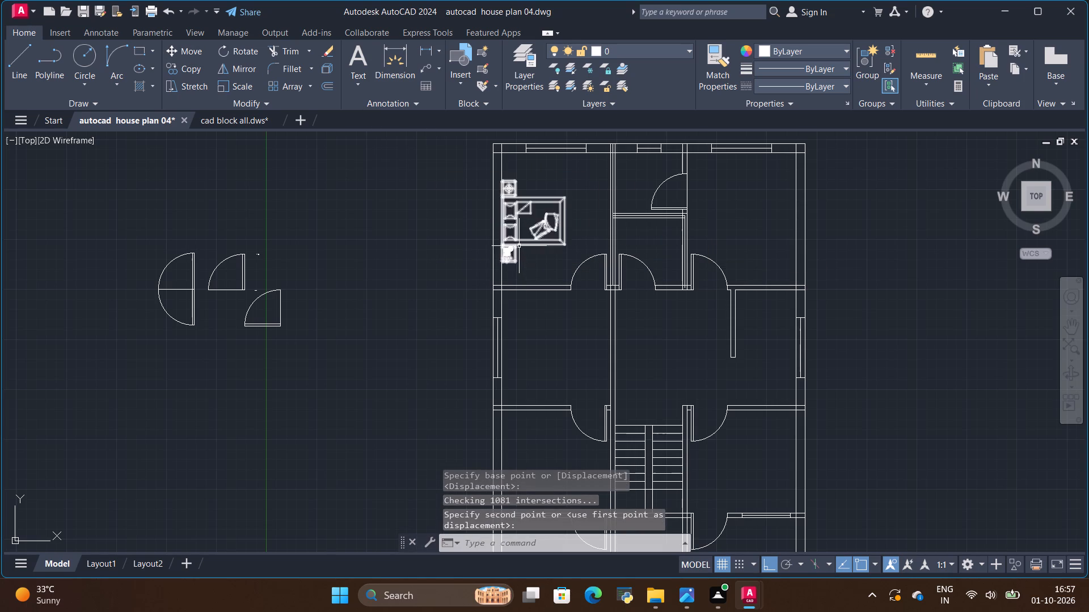
Scale the bed in the top-left bedroom up by a factor of about 1.5 from its lower-left corner.
{"action": "left_click", "coordinate": [519, 245]}
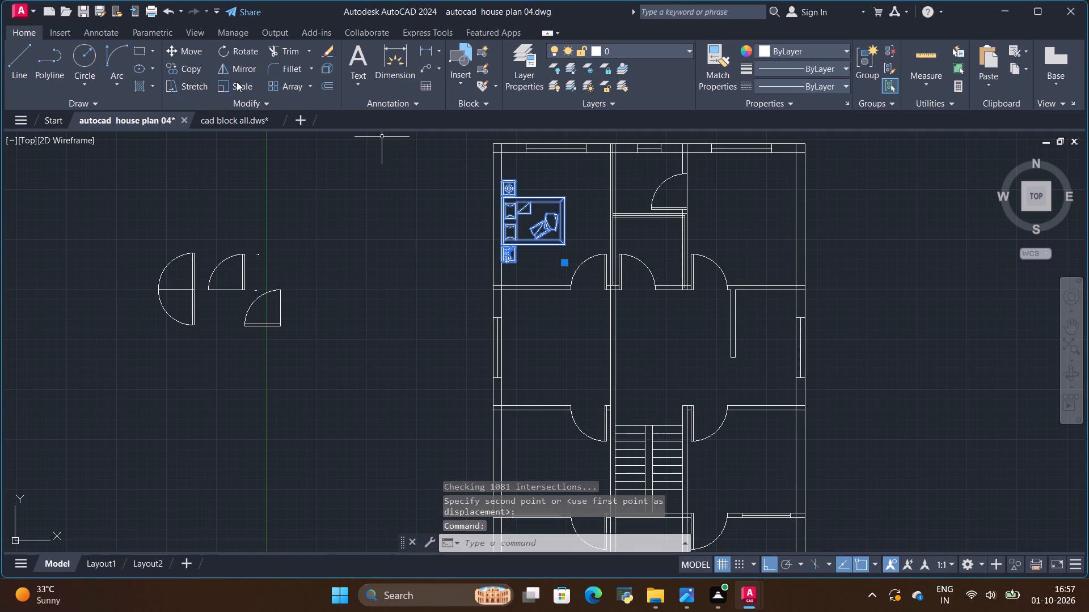
{"action": "left_click", "coordinate": [237, 88]}
{"action": "left_click", "coordinate": [497, 263]}
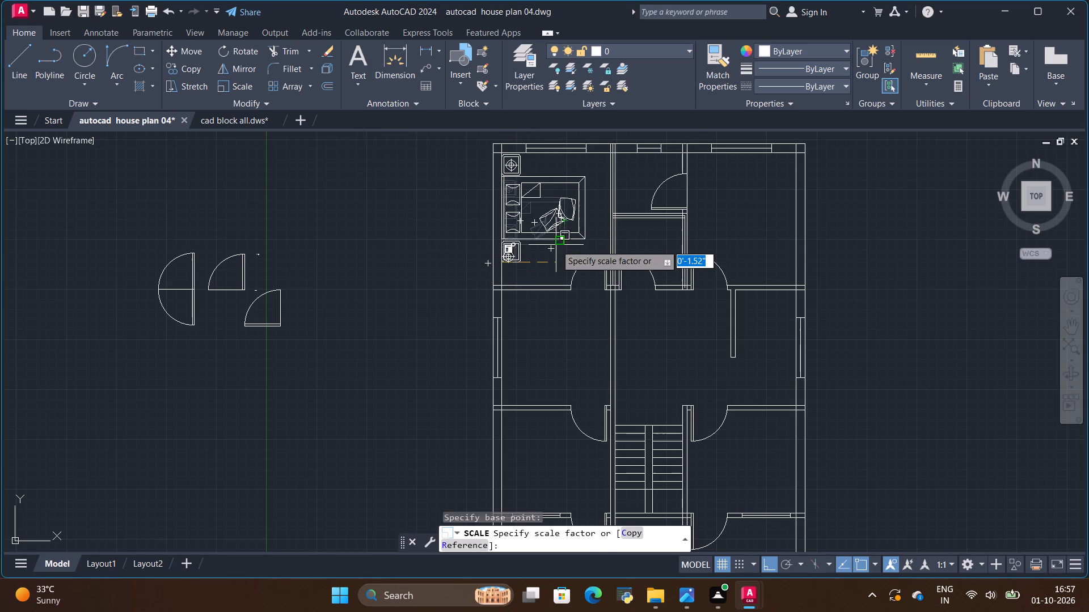
{"action": "left_click", "coordinate": [556, 245]}
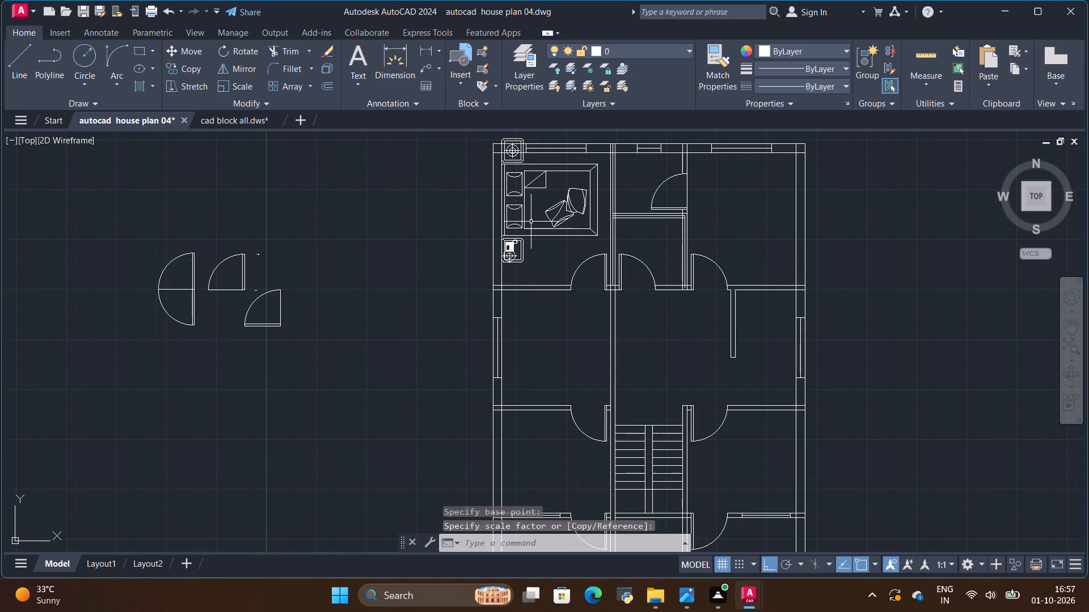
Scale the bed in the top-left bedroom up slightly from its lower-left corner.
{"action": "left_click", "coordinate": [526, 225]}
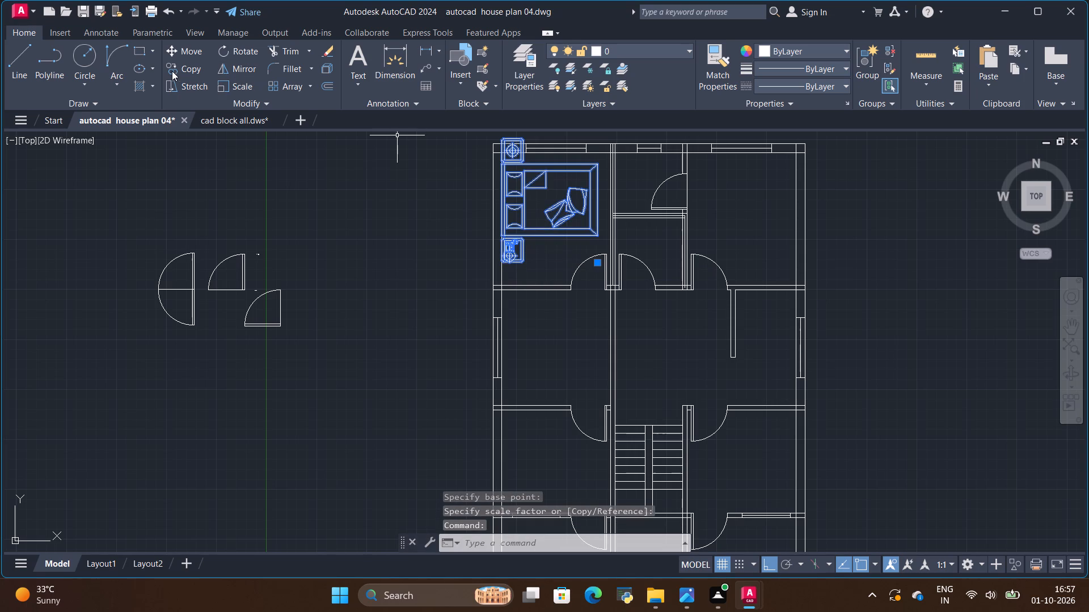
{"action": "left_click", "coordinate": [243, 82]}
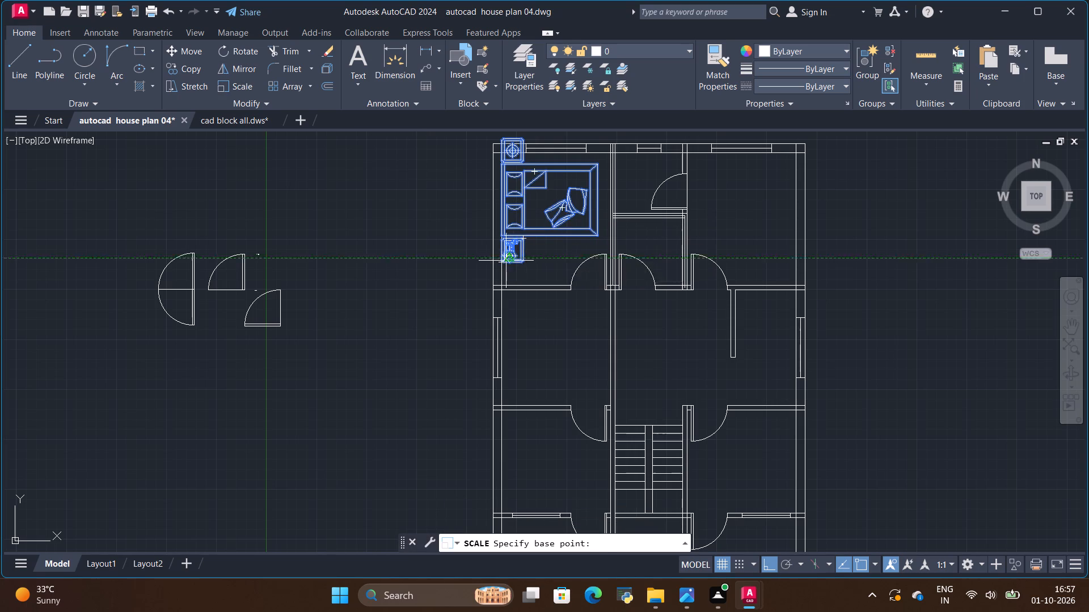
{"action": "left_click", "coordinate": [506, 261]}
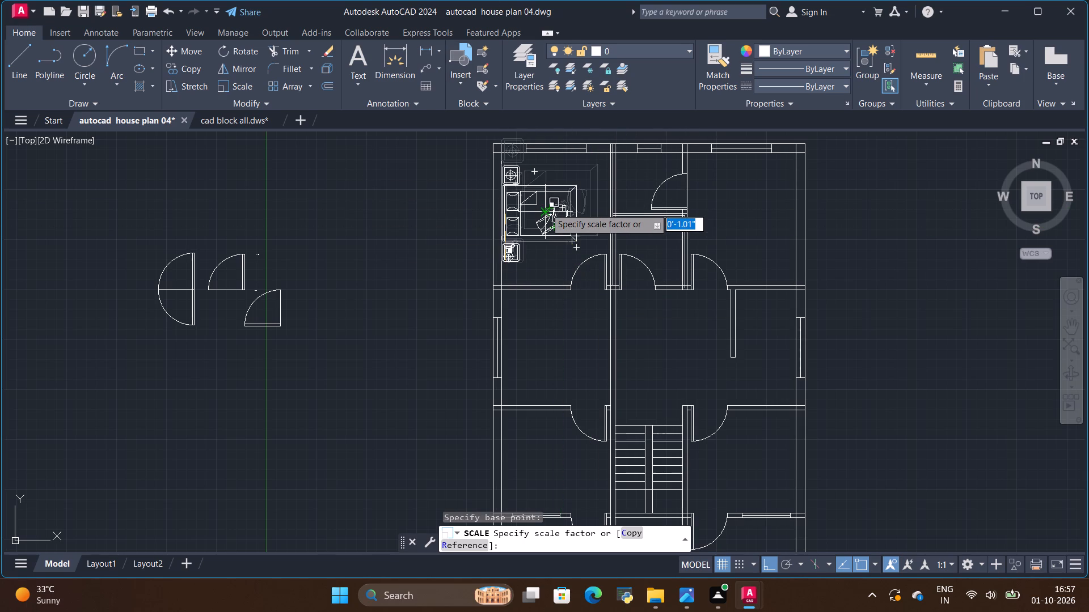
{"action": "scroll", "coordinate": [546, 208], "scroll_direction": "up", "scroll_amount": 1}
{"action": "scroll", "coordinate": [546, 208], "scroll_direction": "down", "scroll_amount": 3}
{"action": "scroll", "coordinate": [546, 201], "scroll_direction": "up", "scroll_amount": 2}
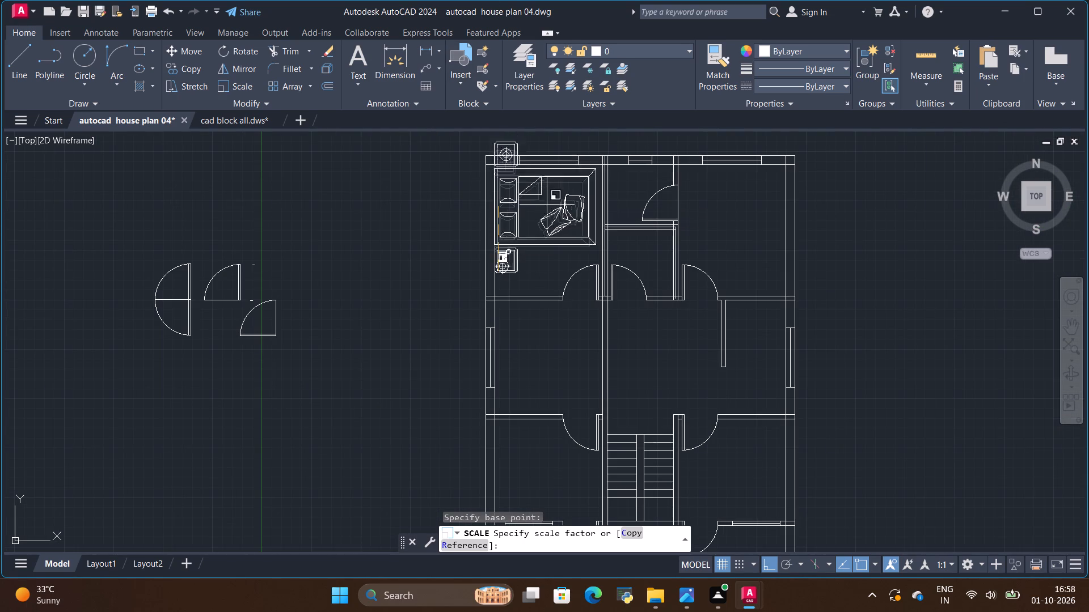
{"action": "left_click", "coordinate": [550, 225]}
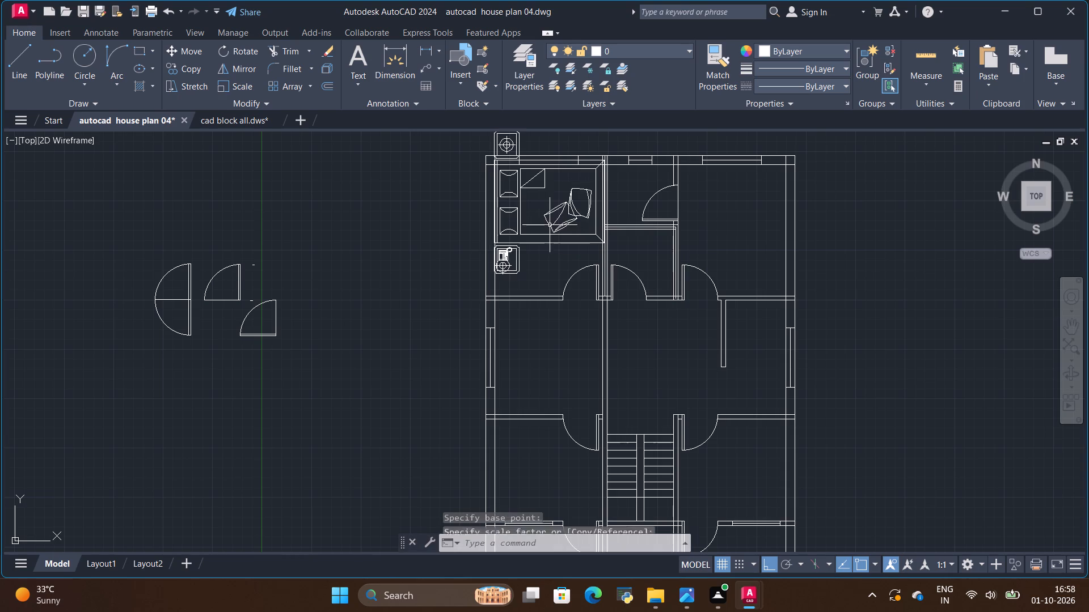
Scale the oversized bed down from its lower-left corner so the bed and both side tables fit inside the top-left bedroom.
{"action": "scroll", "coordinate": [568, 340], "scroll_direction": "down", "scroll_amount": 1}
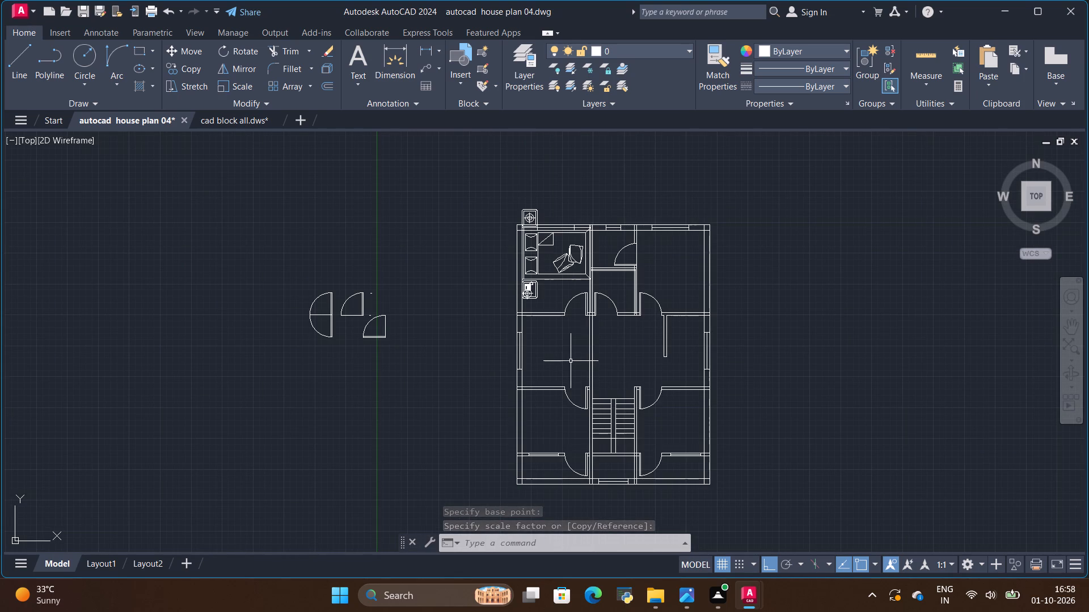
{"action": "scroll", "coordinate": [567, 256], "scroll_direction": "up", "scroll_amount": 2}
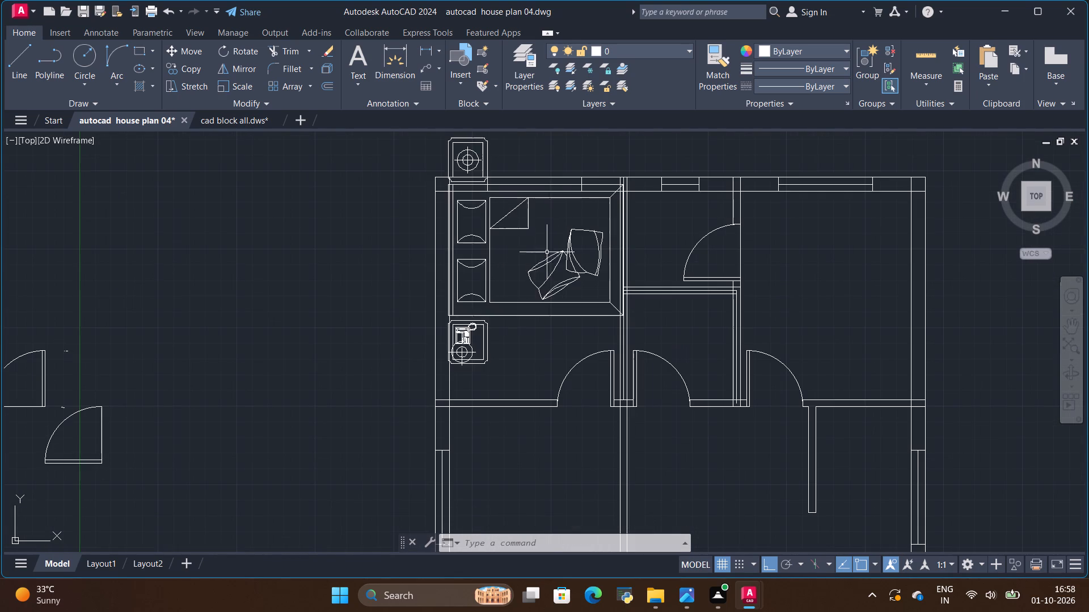
{"action": "left_click", "coordinate": [488, 279]}
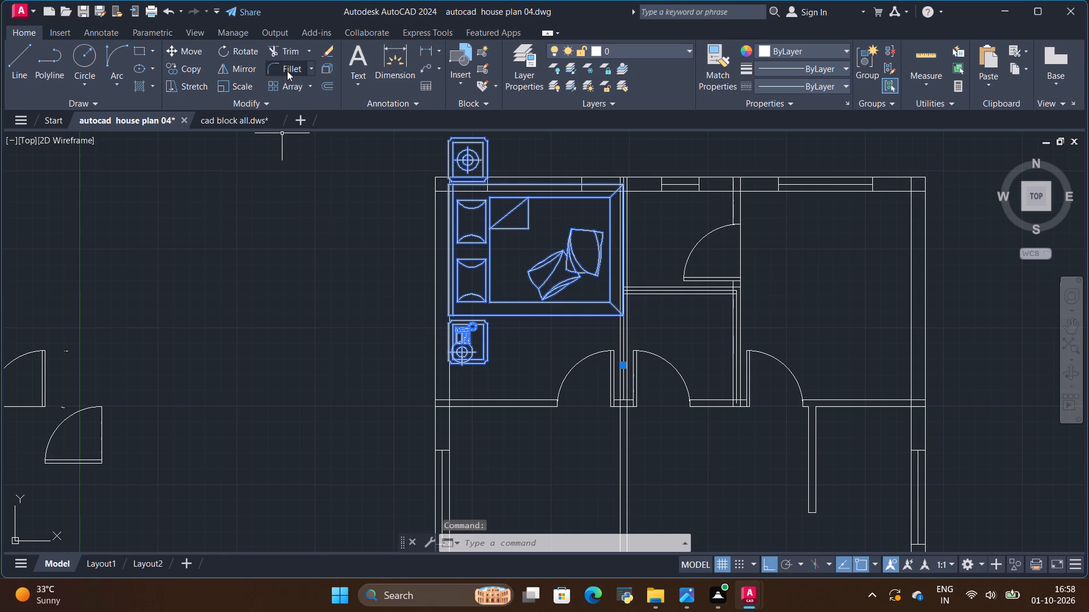
{"action": "left_click", "coordinate": [253, 78]}
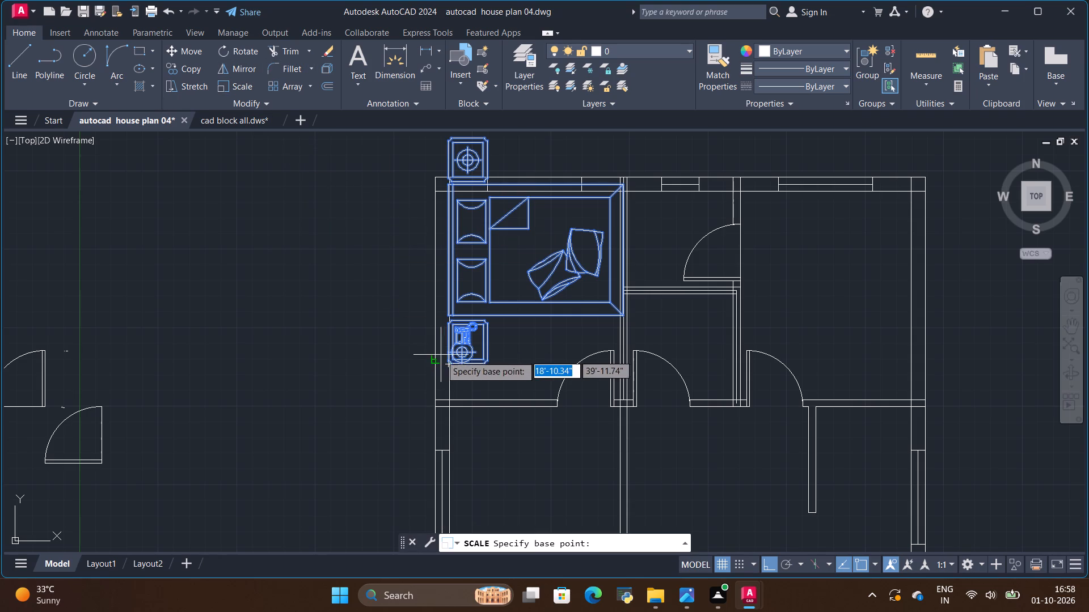
{"action": "left_click", "coordinate": [447, 359]}
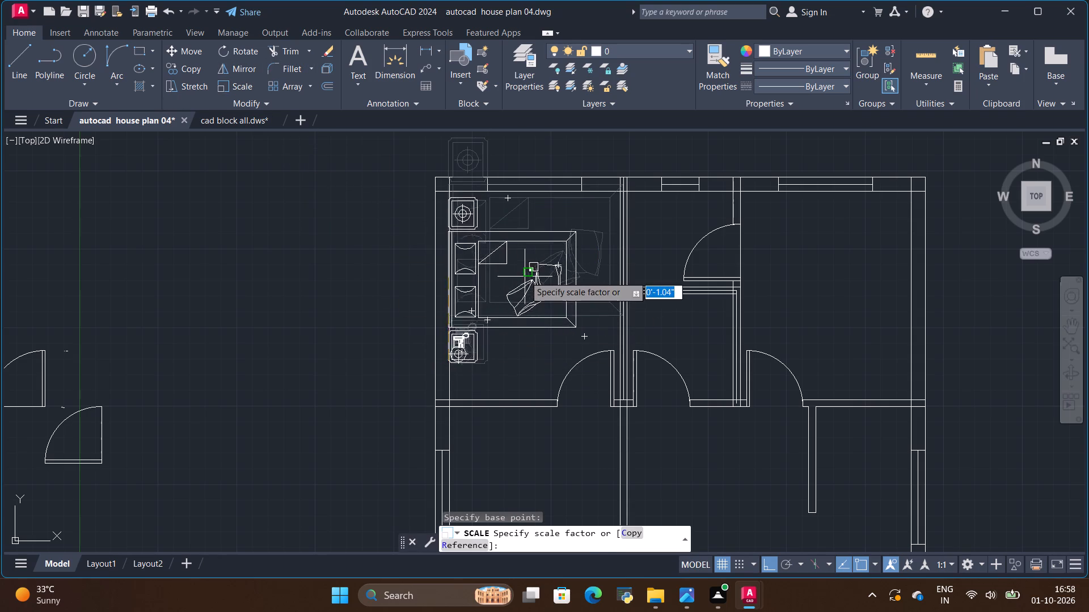
{"action": "left_click", "coordinate": [523, 290]}
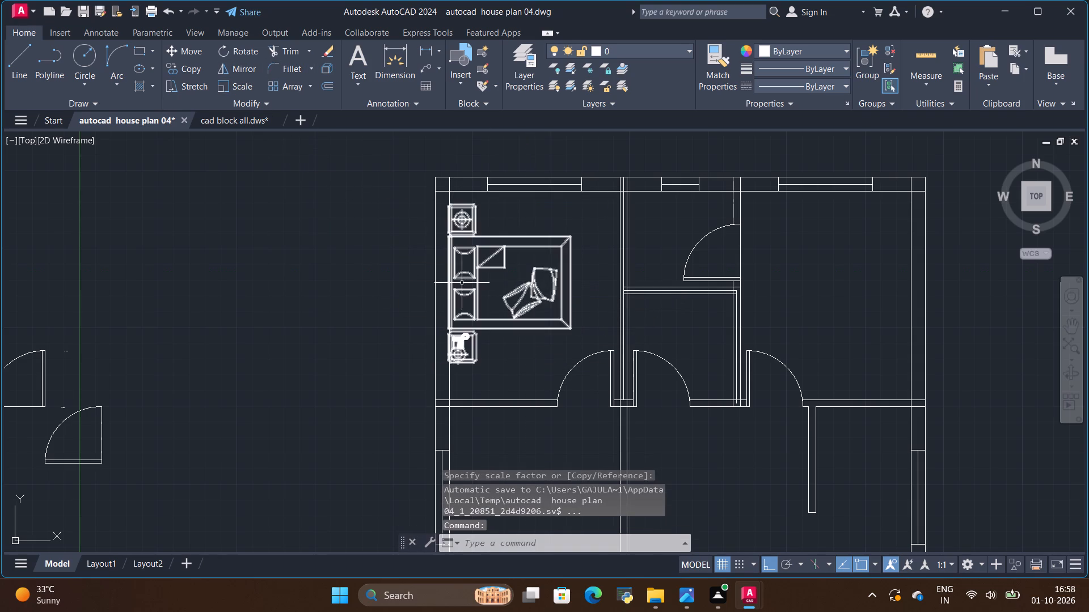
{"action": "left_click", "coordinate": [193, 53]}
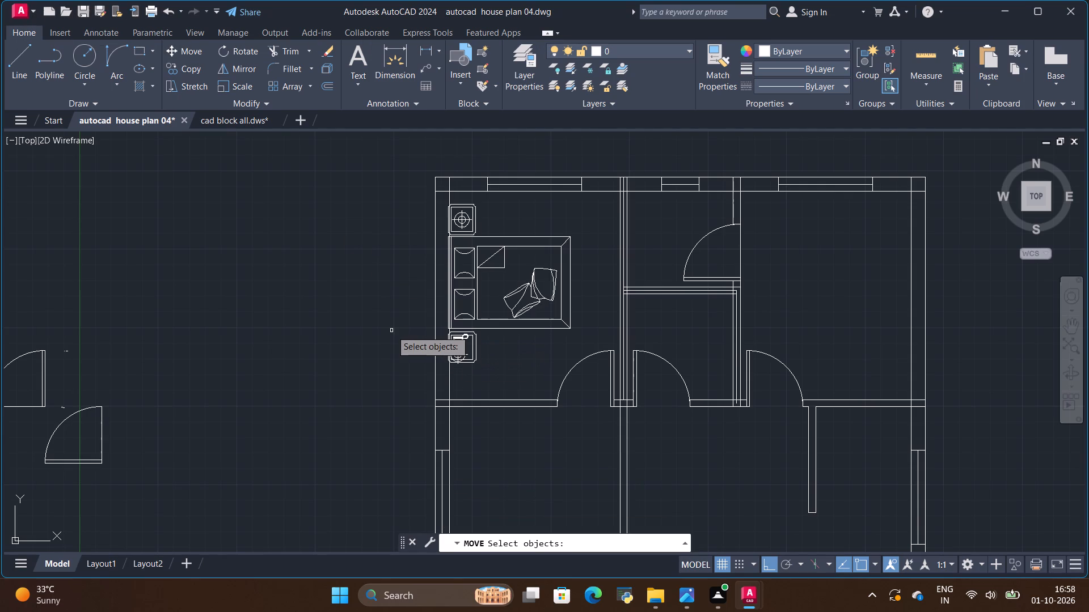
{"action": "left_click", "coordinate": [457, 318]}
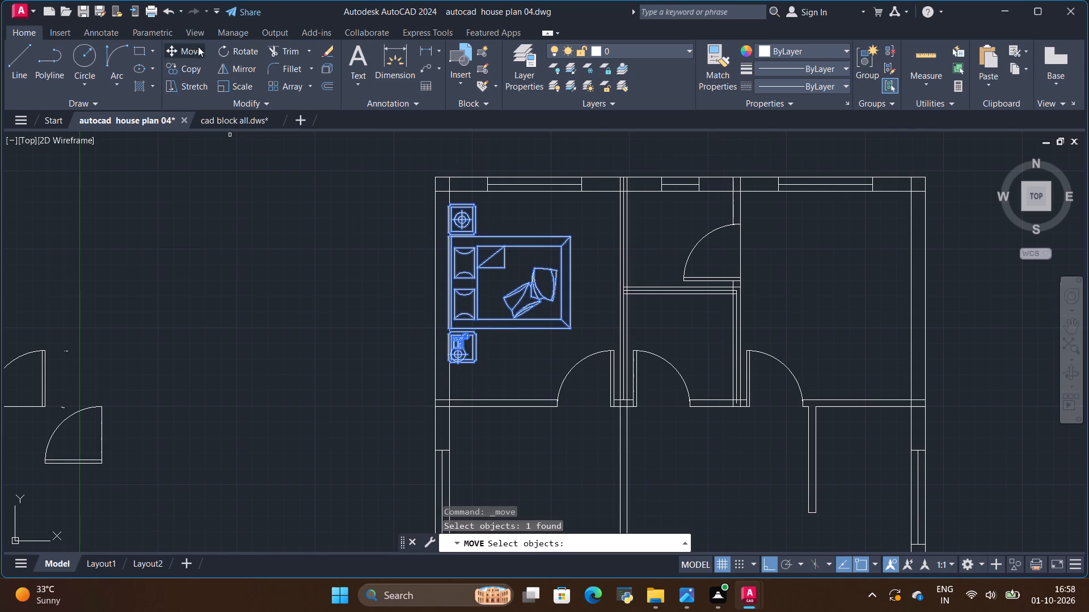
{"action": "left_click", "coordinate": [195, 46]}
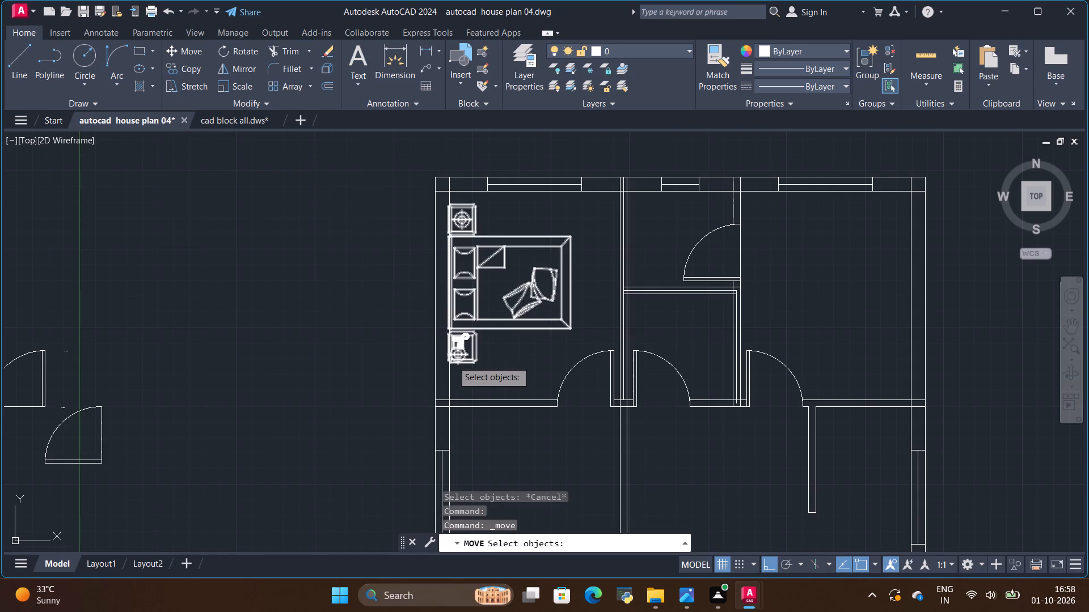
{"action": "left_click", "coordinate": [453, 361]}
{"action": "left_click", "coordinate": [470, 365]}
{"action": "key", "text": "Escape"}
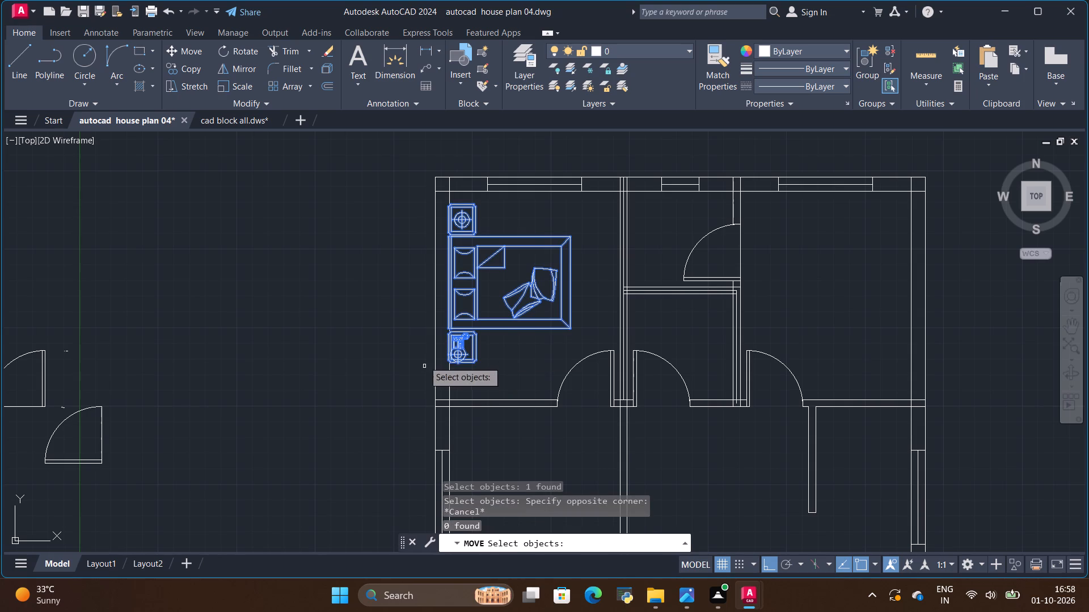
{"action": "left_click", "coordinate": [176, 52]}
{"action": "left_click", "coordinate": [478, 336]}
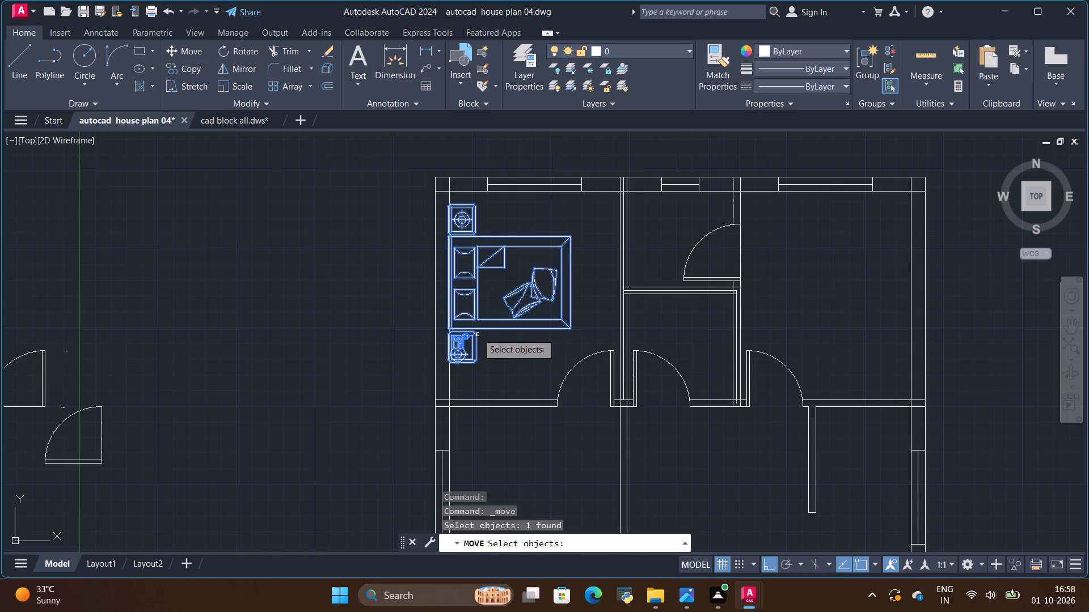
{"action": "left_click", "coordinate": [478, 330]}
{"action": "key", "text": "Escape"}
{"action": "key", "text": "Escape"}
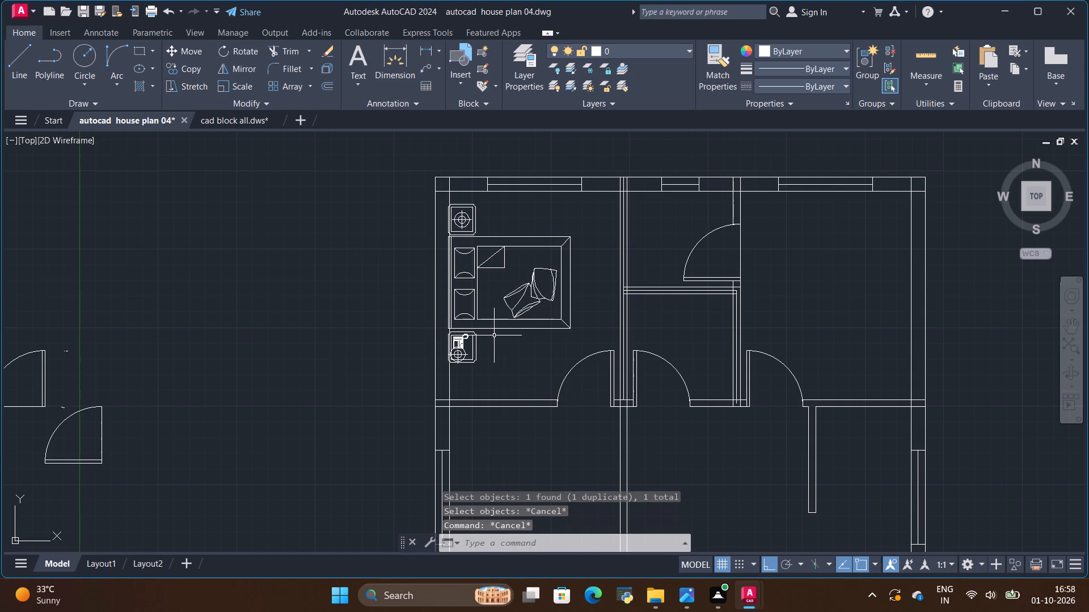
Move the bed slightly away from the outer left wall of the top-left bedroom with Ortho off.
{"action": "left_click", "coordinate": [491, 331]}
{"action": "left_click", "coordinate": [485, 328]}
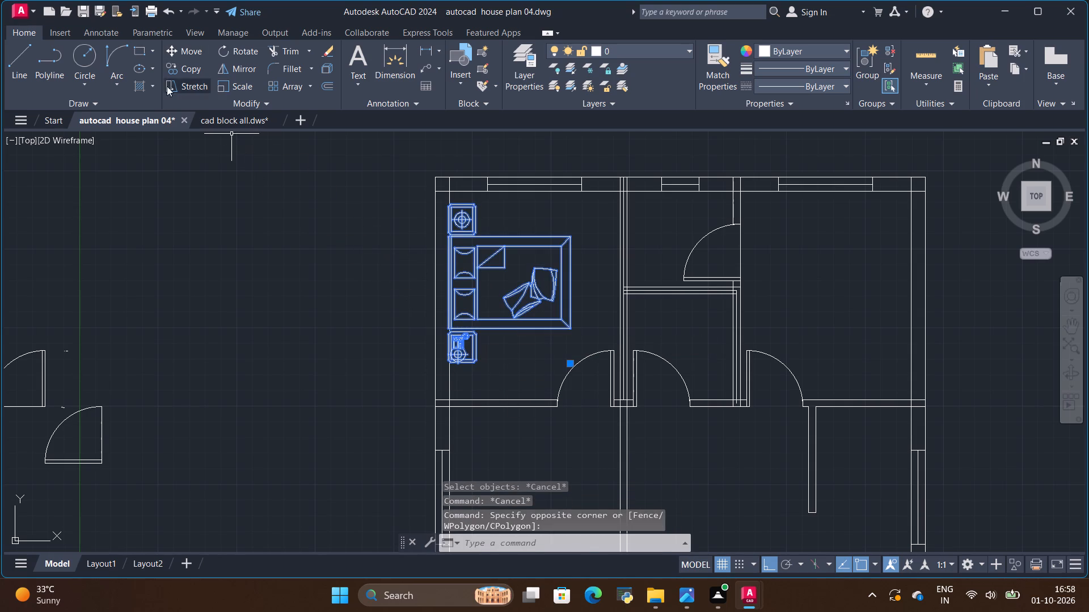
{"action": "left_click", "coordinate": [175, 48]}
{"action": "left_click", "coordinate": [455, 335]}
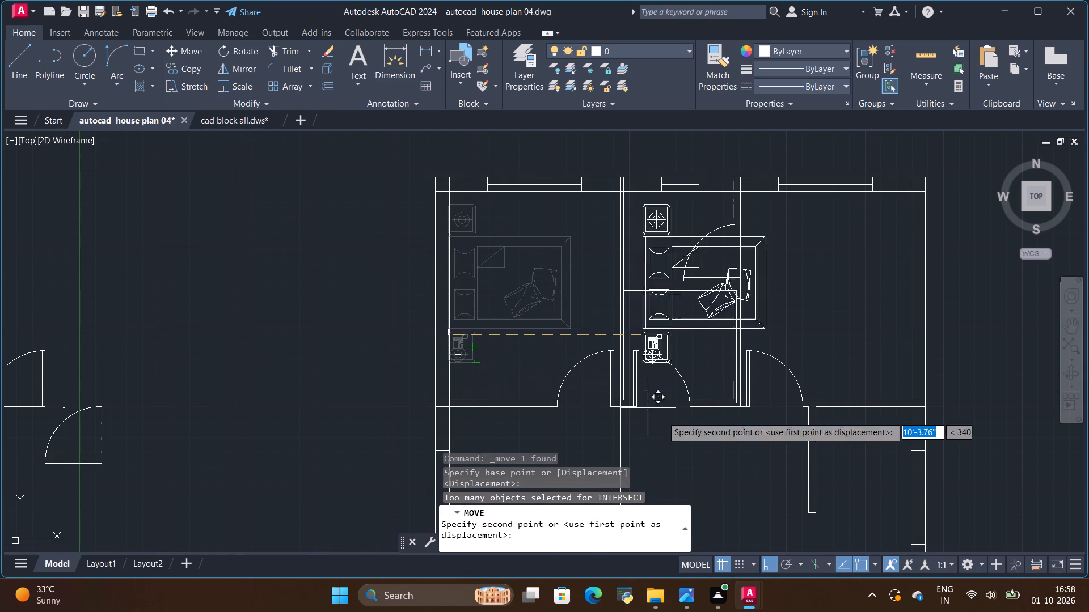
{"action": "left_click", "coordinate": [769, 566]}
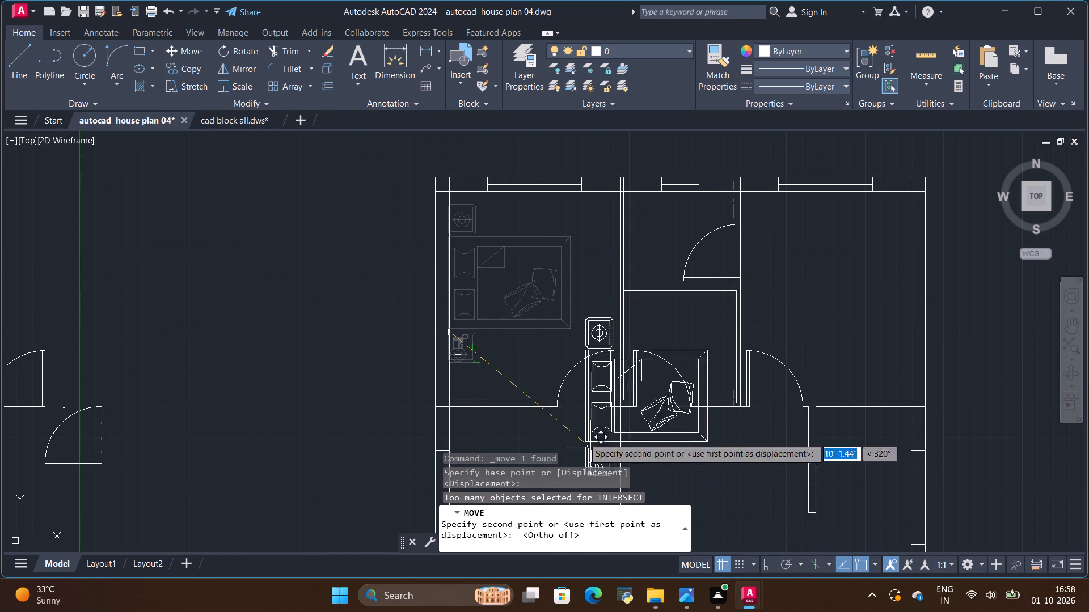
{"action": "scroll", "coordinate": [483, 342], "scroll_direction": "up", "scroll_amount": 2}
{"action": "scroll", "coordinate": [462, 348], "scroll_direction": "down", "scroll_amount": 2}
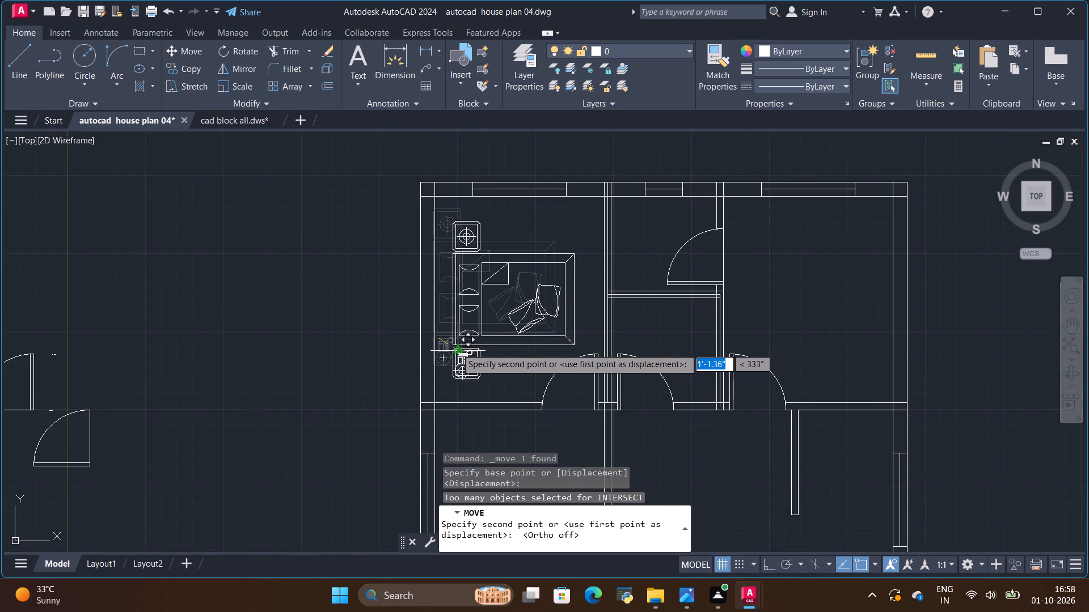
{"action": "scroll", "coordinate": [456, 348], "scroll_direction": "up", "scroll_amount": 1}
{"action": "left_click", "coordinate": [444, 349]}
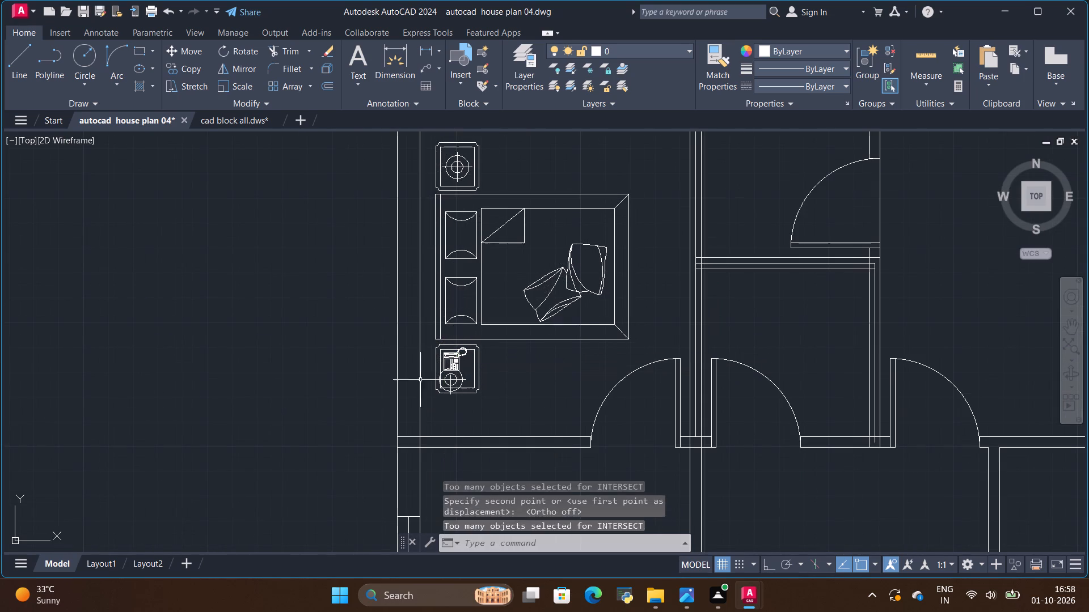
{"action": "key", "text": "Escape"}
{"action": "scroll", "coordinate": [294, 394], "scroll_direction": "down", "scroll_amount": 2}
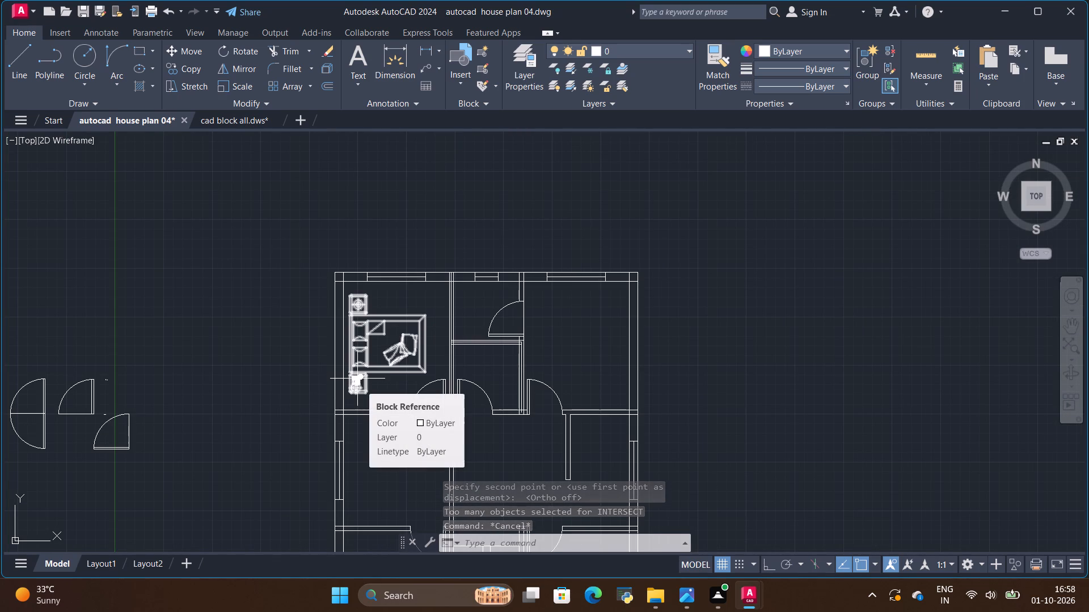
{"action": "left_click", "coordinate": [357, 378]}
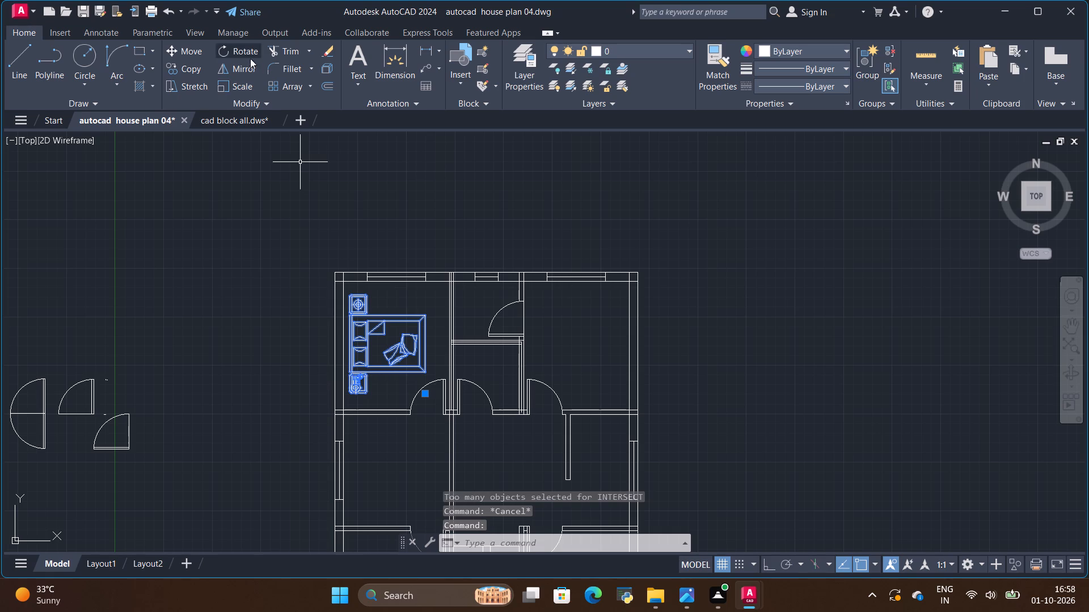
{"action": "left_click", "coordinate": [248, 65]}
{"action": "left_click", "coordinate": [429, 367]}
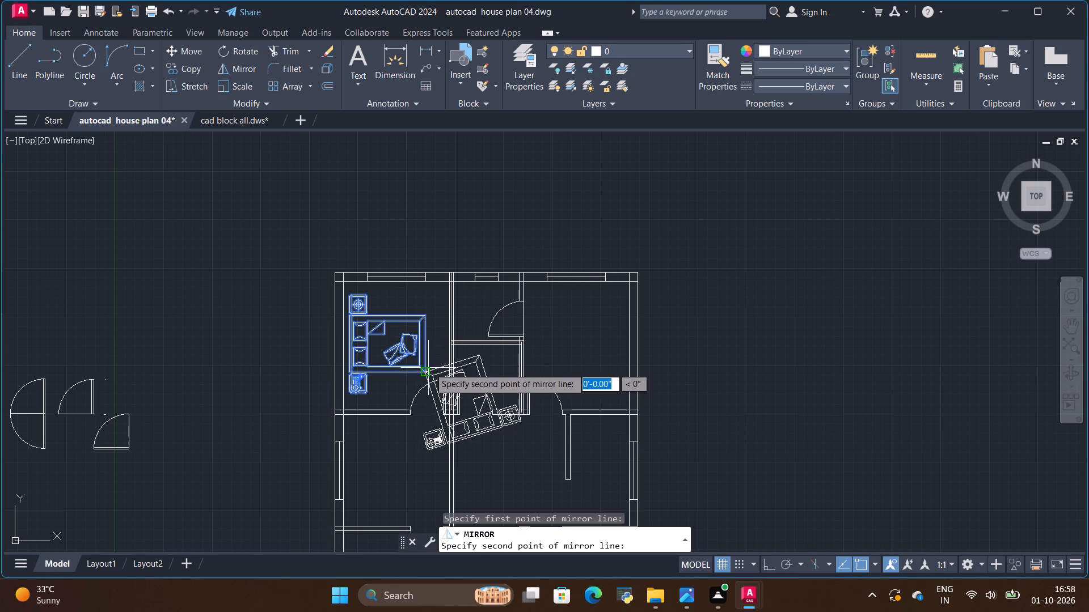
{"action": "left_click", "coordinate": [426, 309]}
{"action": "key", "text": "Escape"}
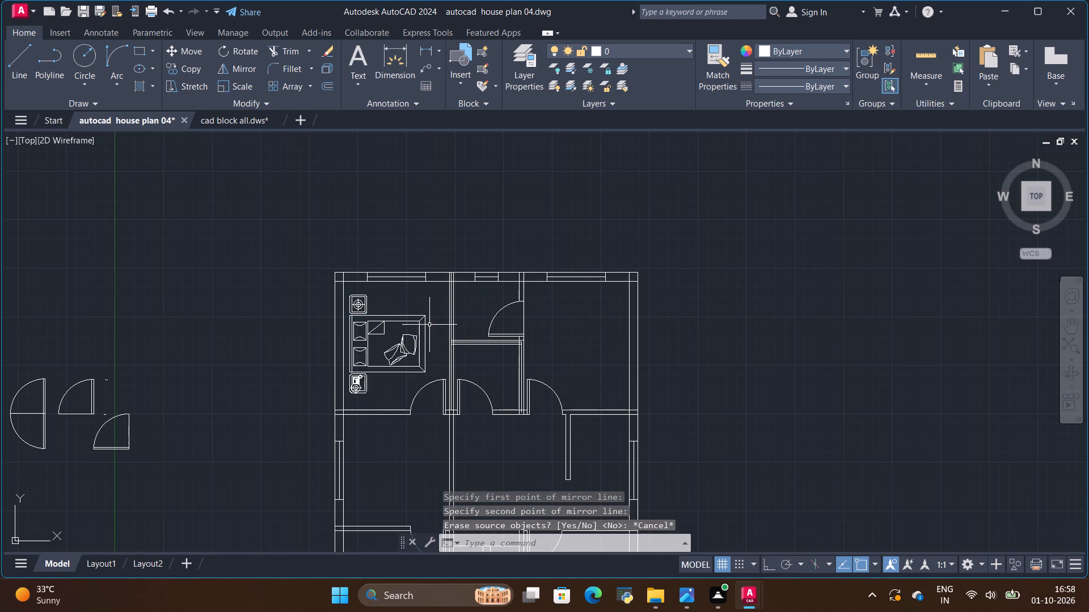
Mirror the bed across a vertical line along its foot edge, keeping the original.
{"action": "left_click", "coordinate": [429, 321]}
{"action": "left_click", "coordinate": [423, 321]}
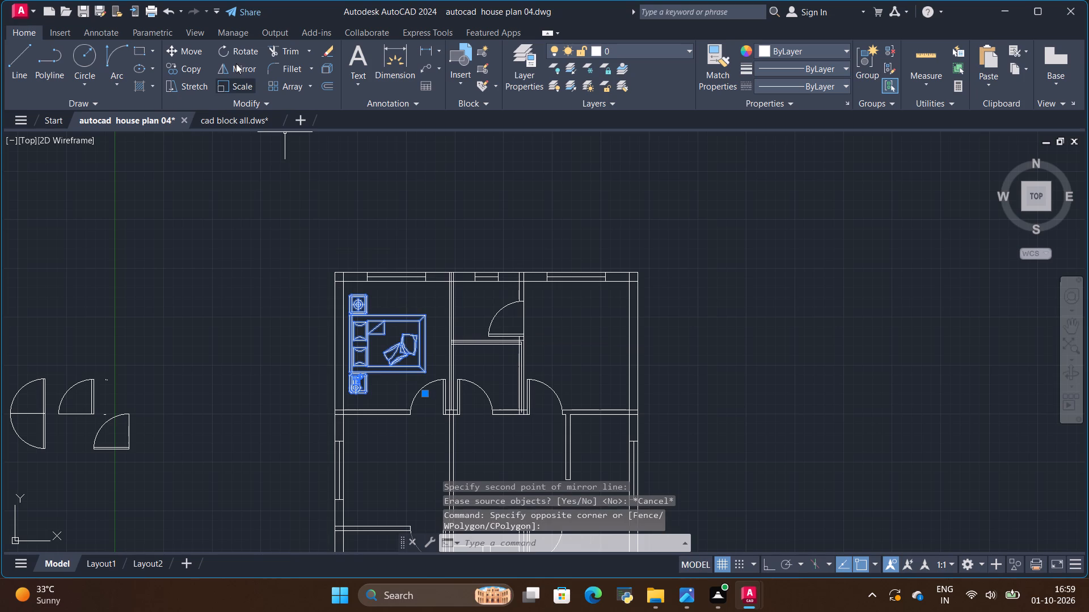
{"action": "left_click", "coordinate": [236, 63]}
{"action": "left_click", "coordinate": [426, 316]}
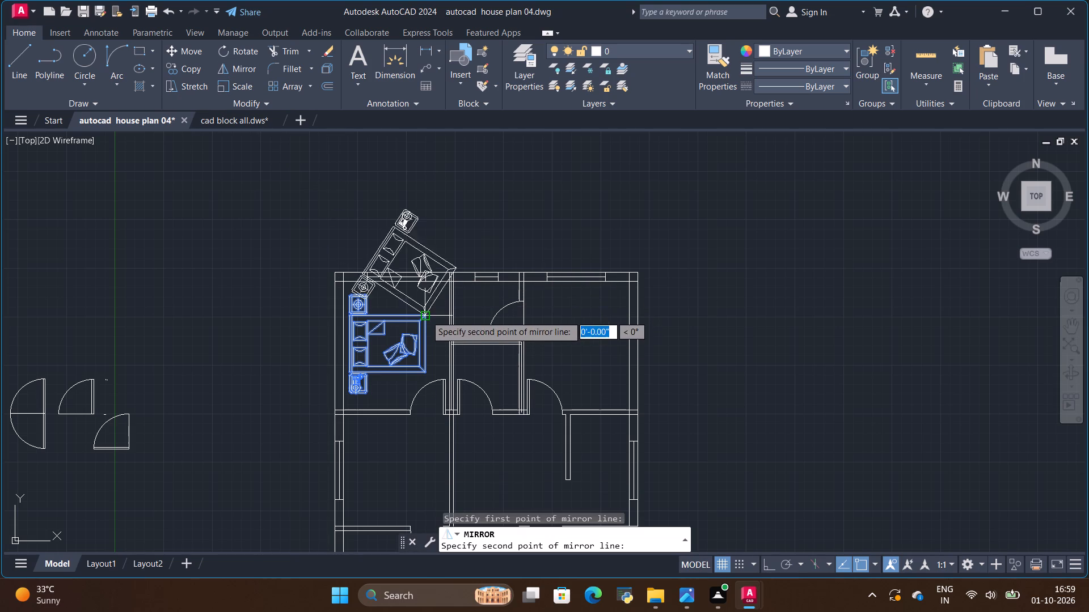
{"action": "left_click", "coordinate": [429, 374]}
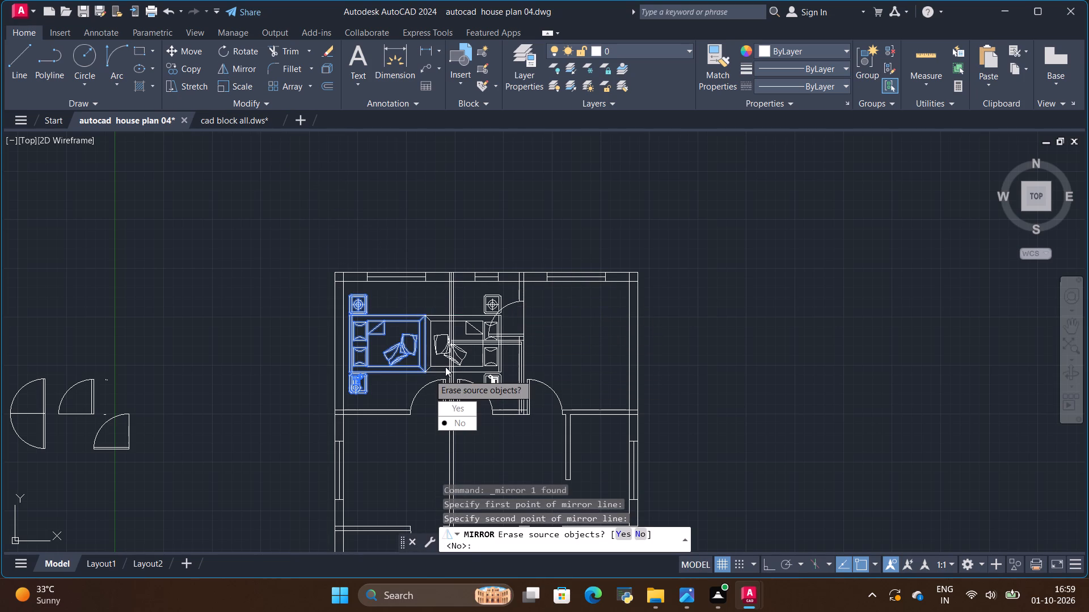
{"action": "key", "text": "Return"}
Move the mirrored bed horizontally into the top-right bedroom, with its headboard near the outer right wall.
{"action": "left_click", "coordinate": [436, 354]}
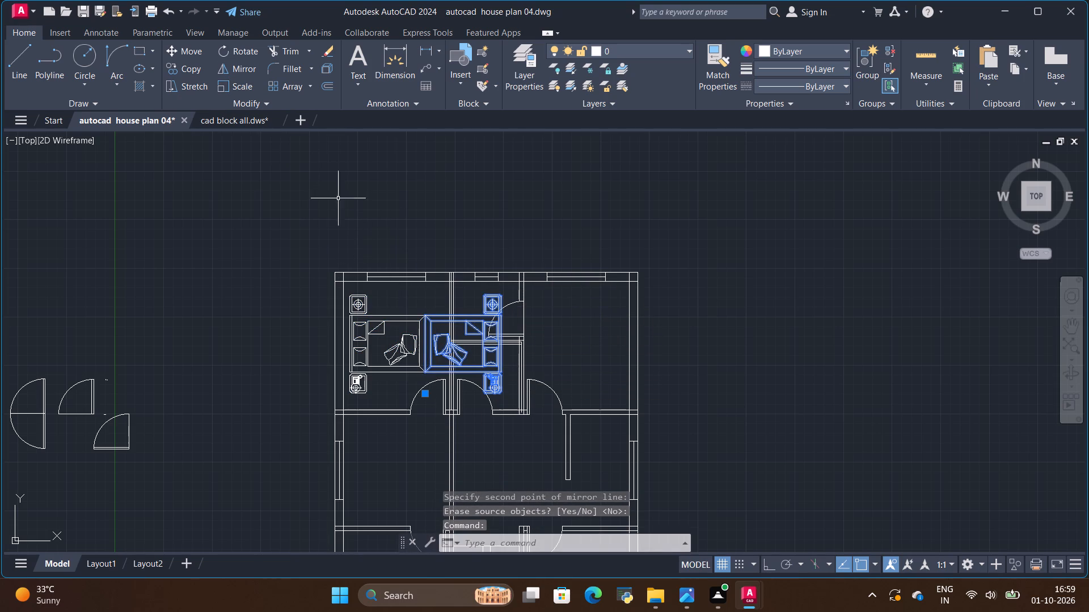
{"action": "left_click", "coordinate": [193, 51]}
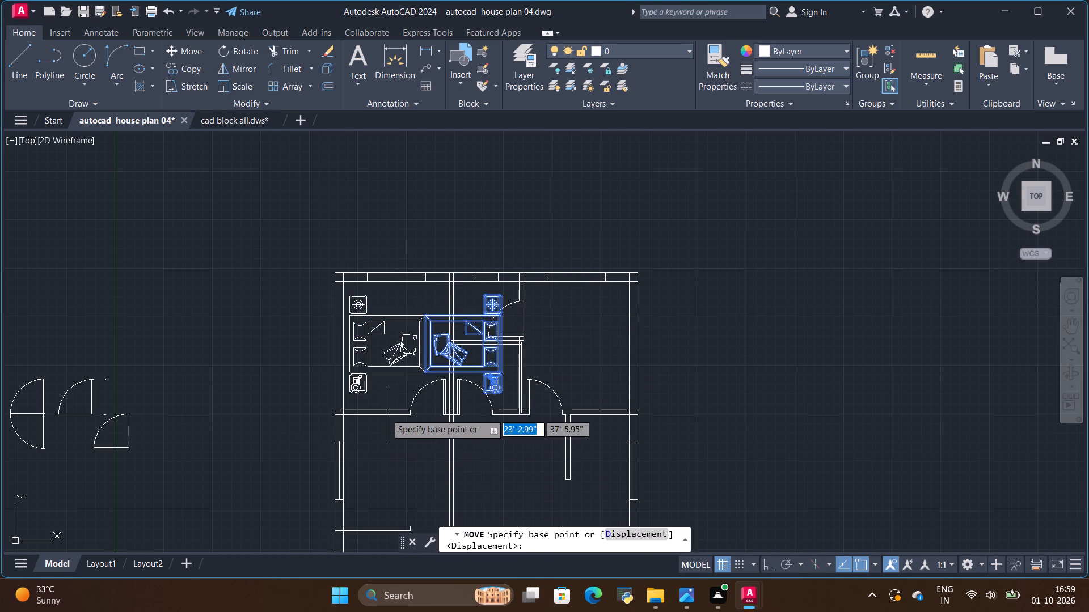
{"action": "left_click", "coordinate": [429, 367]}
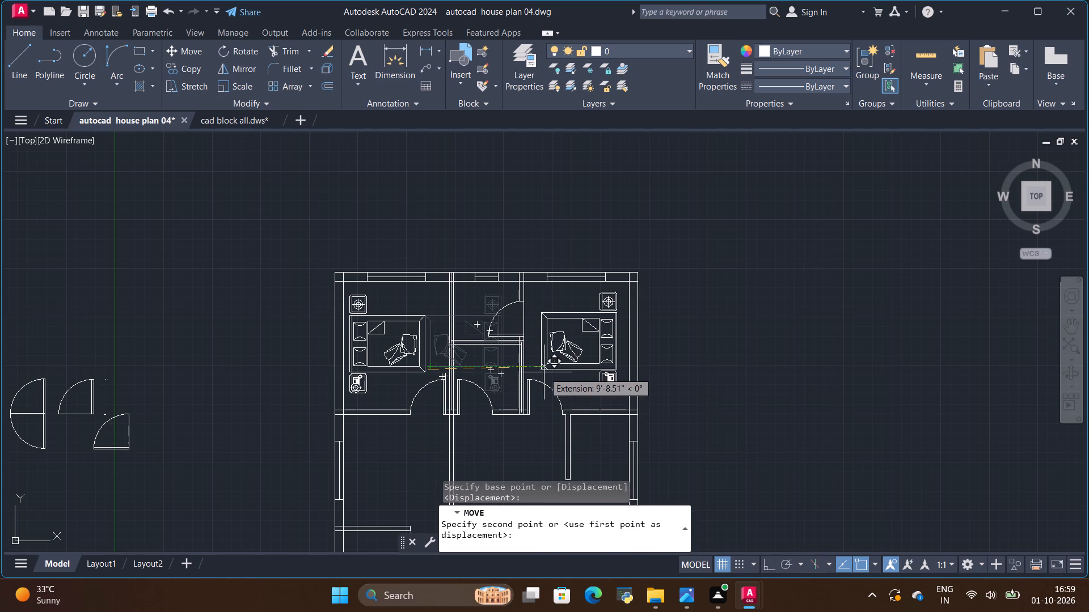
{"action": "left_click", "coordinate": [551, 373]}
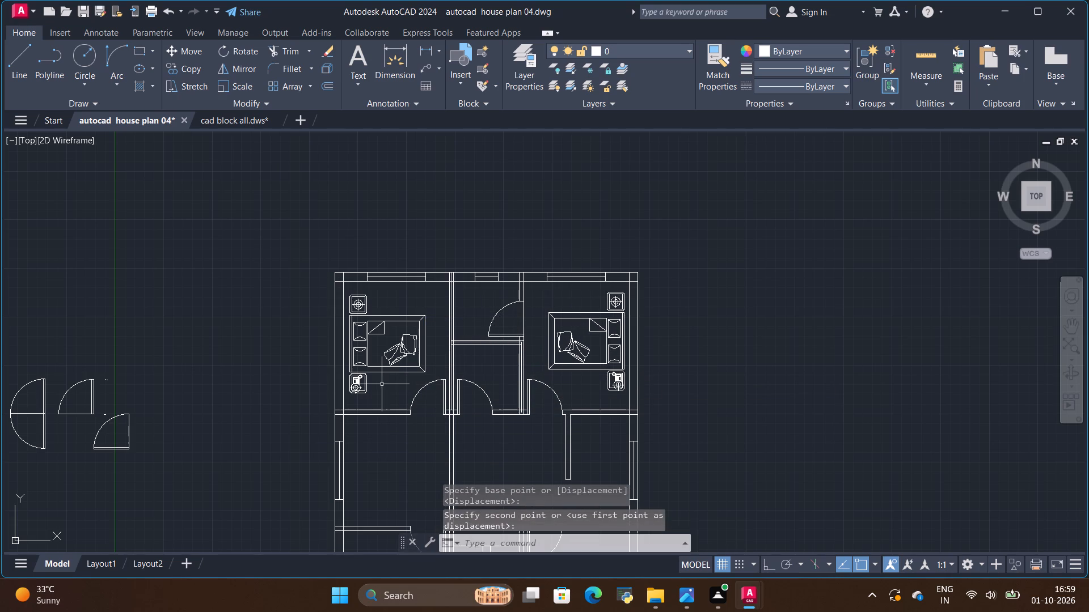
{"action": "key", "text": "Escape"}
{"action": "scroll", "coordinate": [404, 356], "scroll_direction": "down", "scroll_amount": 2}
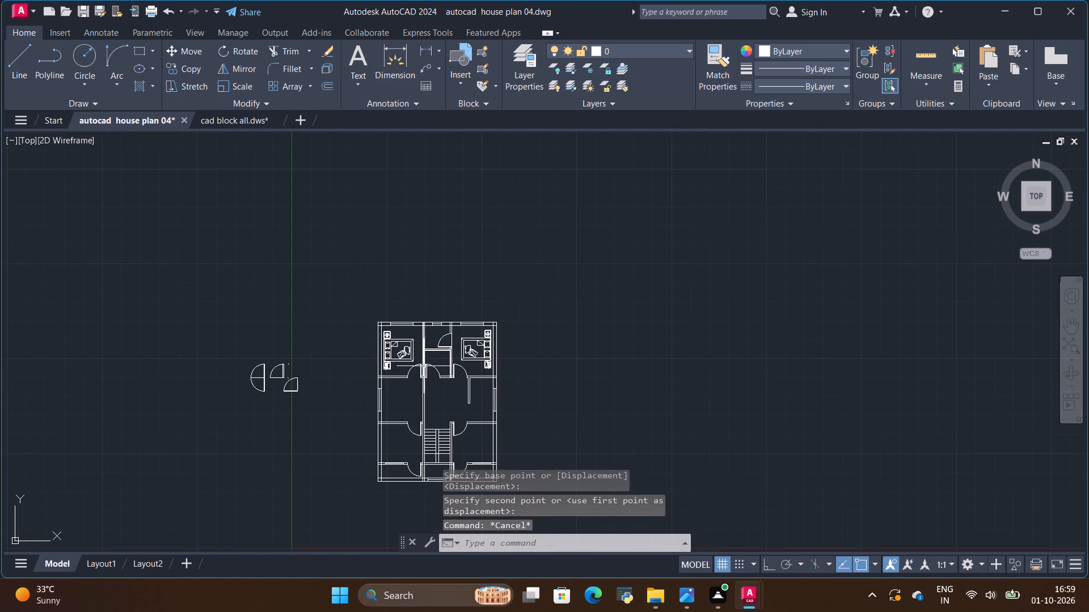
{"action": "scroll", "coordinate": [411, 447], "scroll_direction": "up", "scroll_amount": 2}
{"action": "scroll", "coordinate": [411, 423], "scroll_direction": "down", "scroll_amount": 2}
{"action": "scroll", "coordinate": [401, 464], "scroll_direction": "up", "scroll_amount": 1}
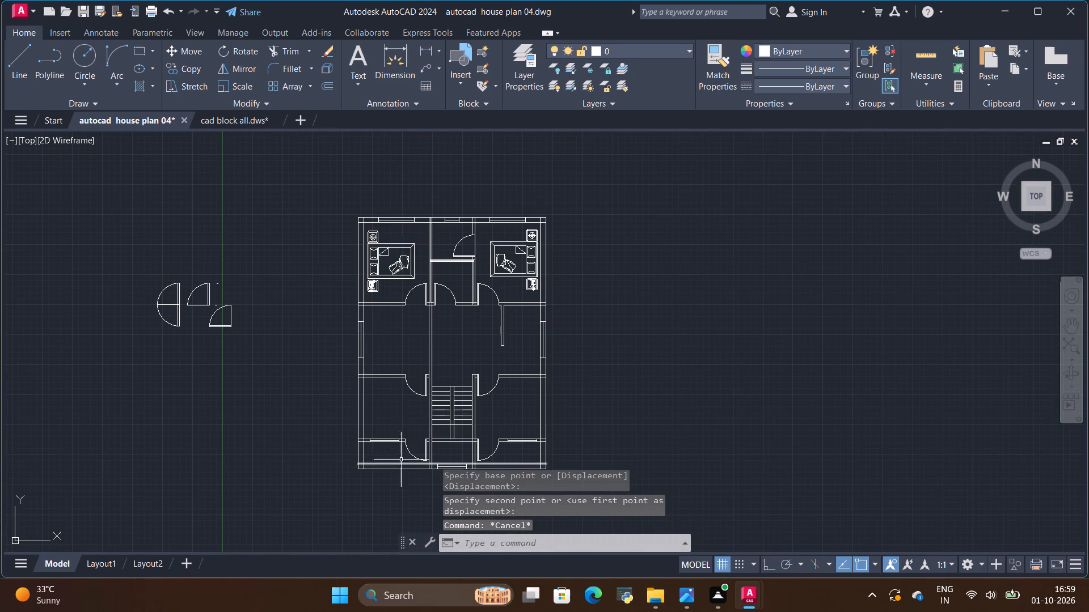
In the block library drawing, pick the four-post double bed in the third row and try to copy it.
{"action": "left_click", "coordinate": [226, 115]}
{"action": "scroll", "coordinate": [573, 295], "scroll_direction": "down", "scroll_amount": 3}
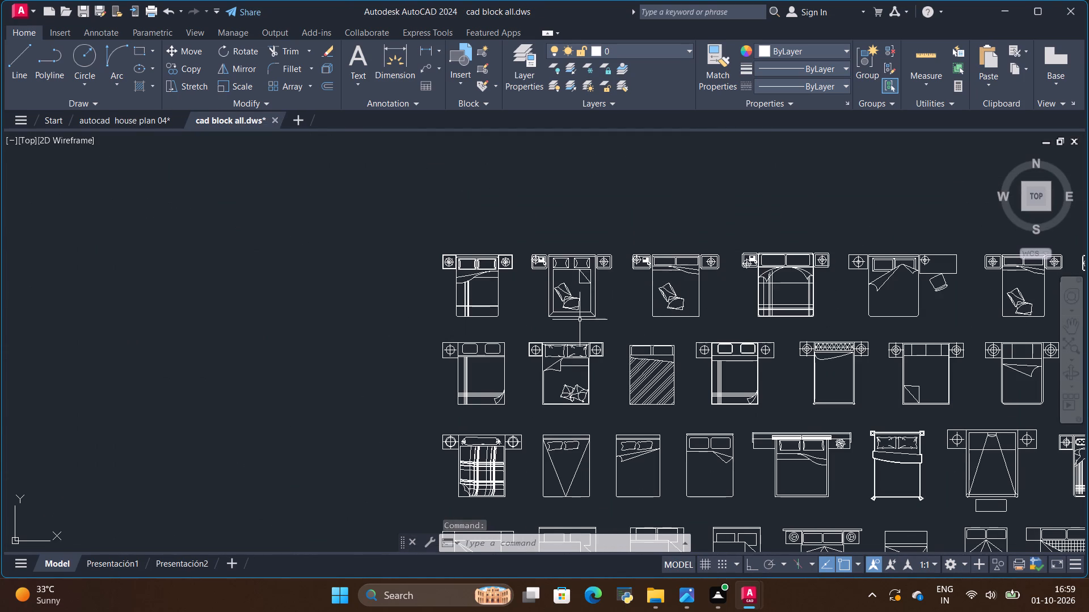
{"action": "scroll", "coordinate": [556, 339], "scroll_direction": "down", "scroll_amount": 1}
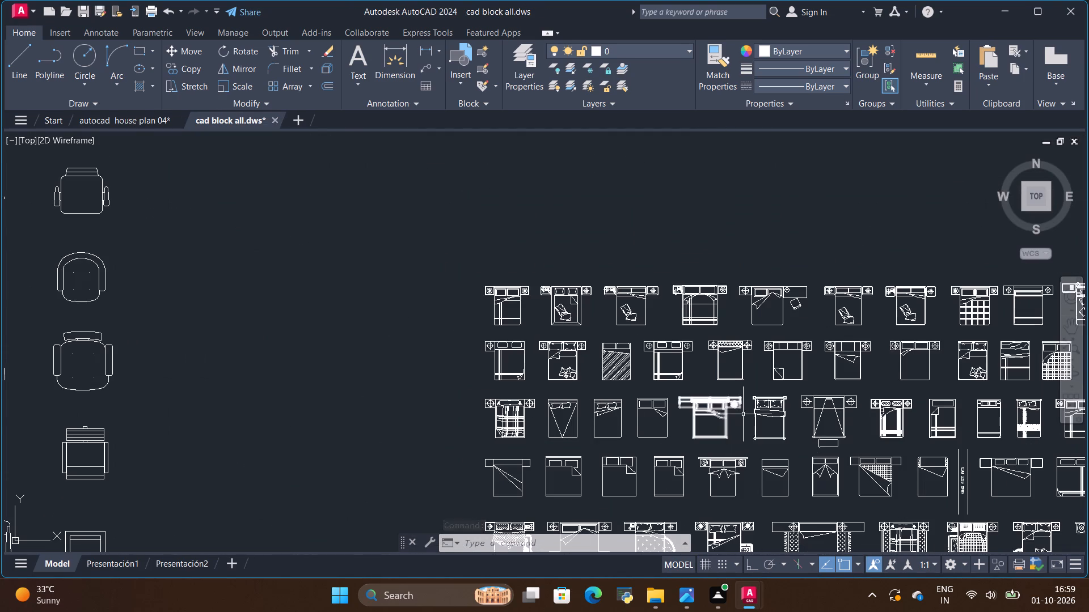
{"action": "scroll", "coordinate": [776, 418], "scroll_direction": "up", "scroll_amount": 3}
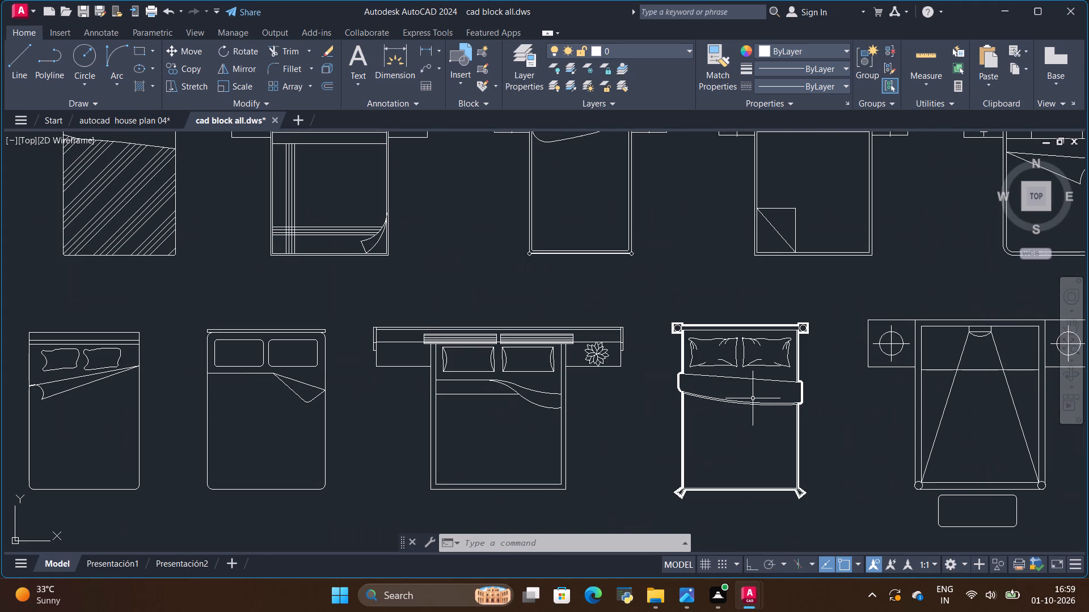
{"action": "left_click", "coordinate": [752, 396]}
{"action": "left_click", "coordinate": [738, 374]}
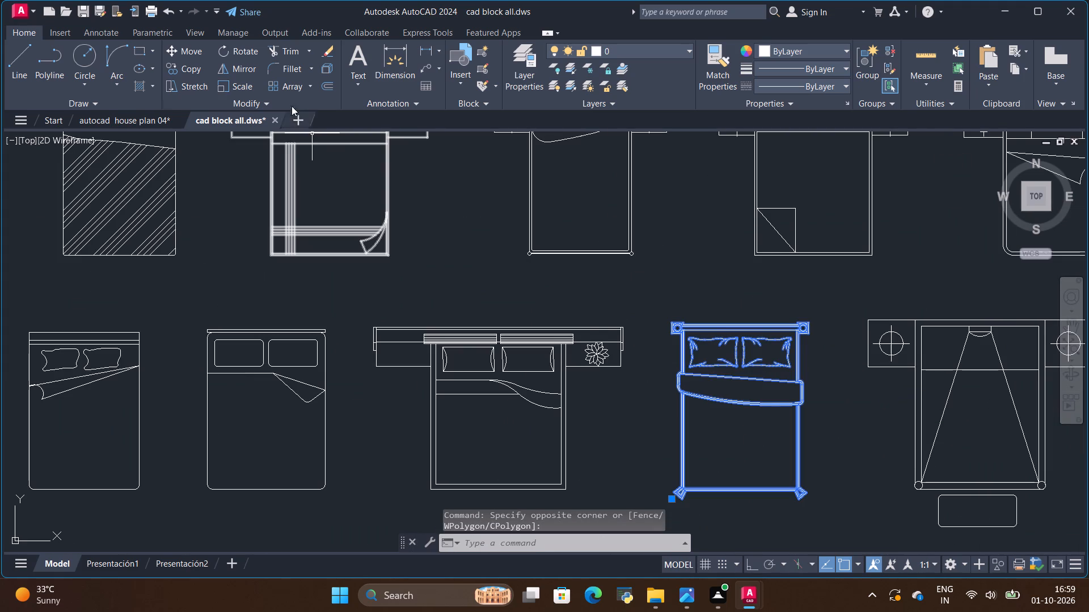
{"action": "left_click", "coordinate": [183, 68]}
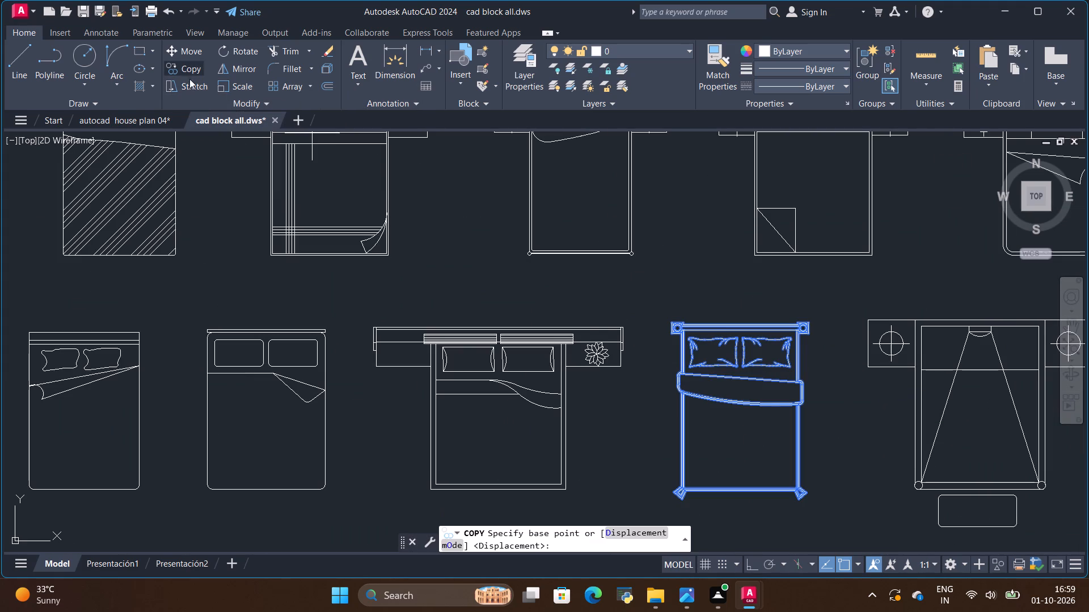
Return to the house plan drawing and paste the bed with two side tables into the empty space beside the plan.
{"action": "left_click", "coordinate": [116, 113]}
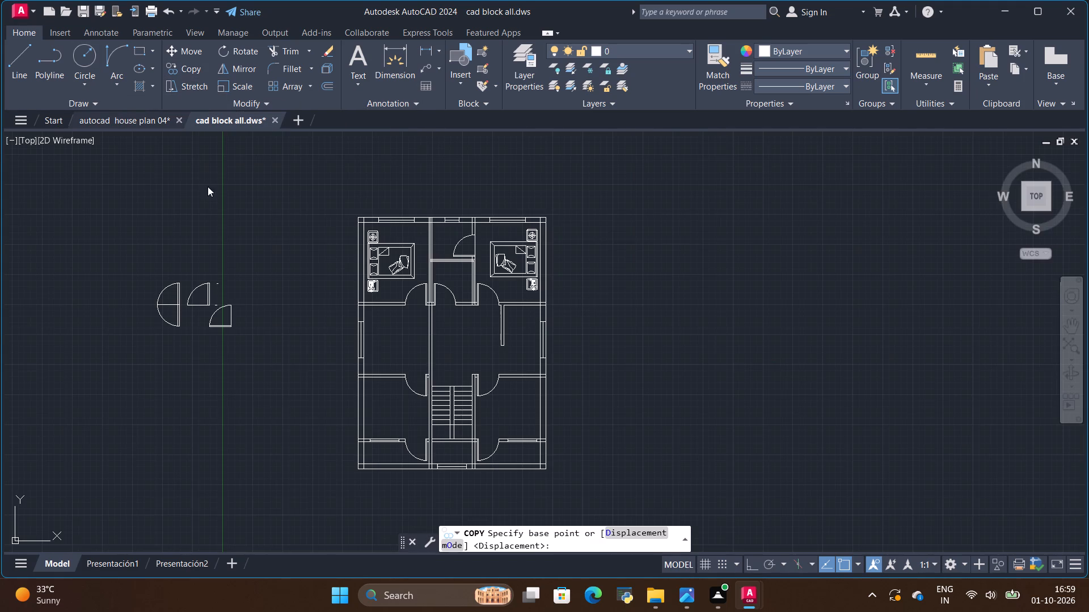
{"action": "left_click", "coordinate": [588, 291]}
{"action": "key", "text": "ctrl+v"}
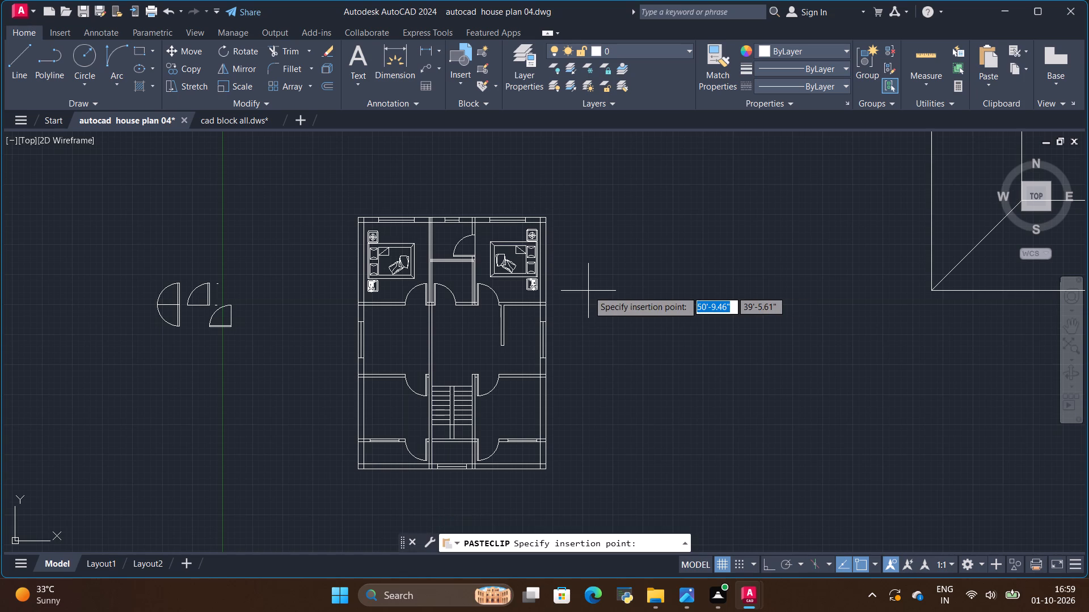
{"action": "scroll", "coordinate": [603, 365], "scroll_direction": "down", "scroll_amount": 5}
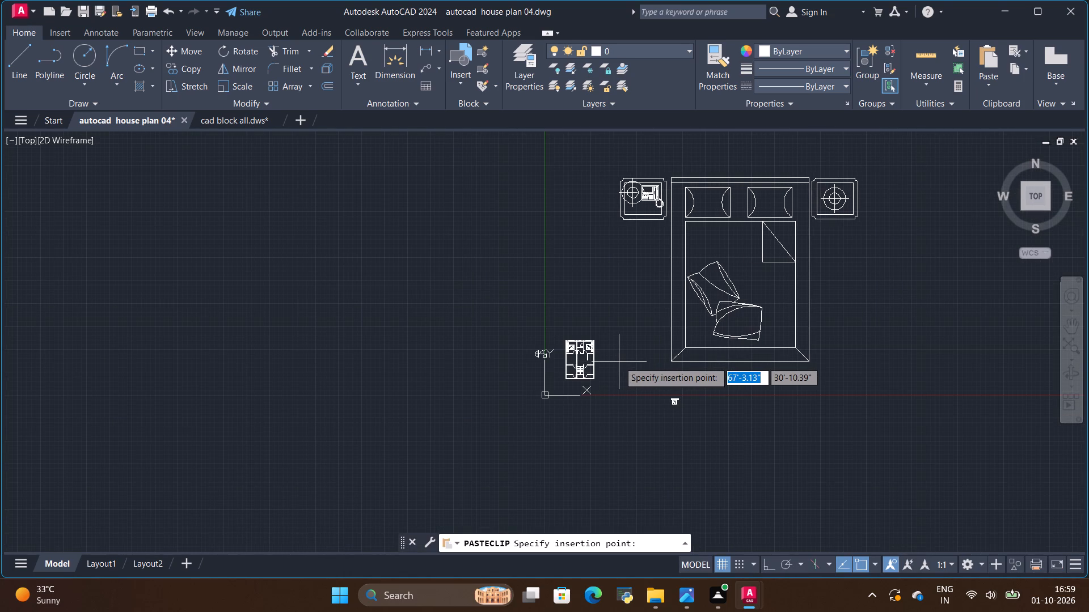
{"action": "left_click", "coordinate": [619, 362]}
Scale the pasted bed down from its lower-left corner until it is small enough to fit a bedroom.
{"action": "left_click", "coordinate": [670, 346]}
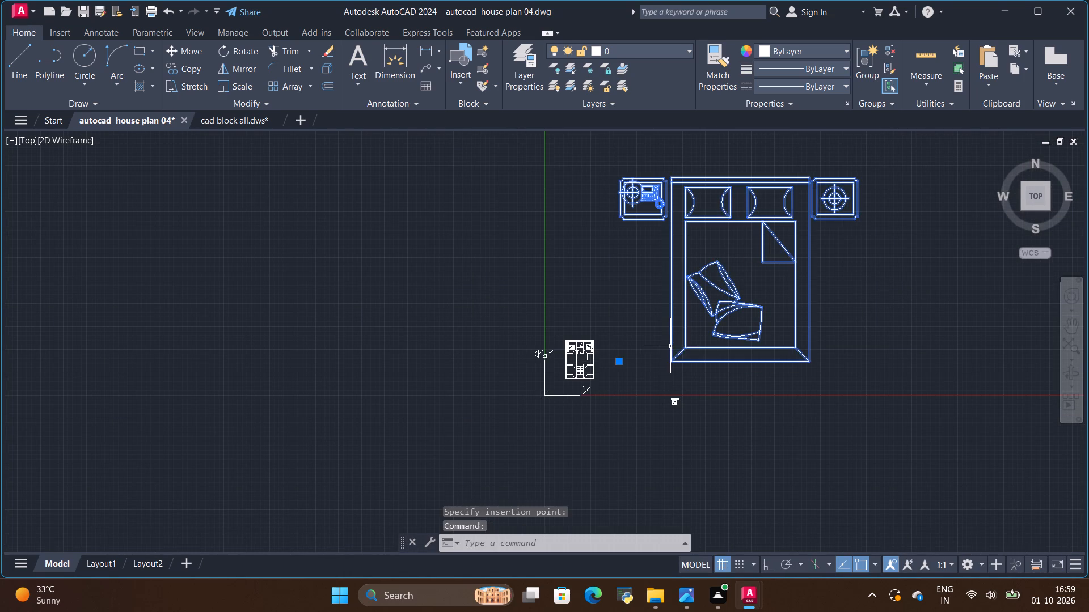
{"action": "left_click", "coordinate": [240, 82]}
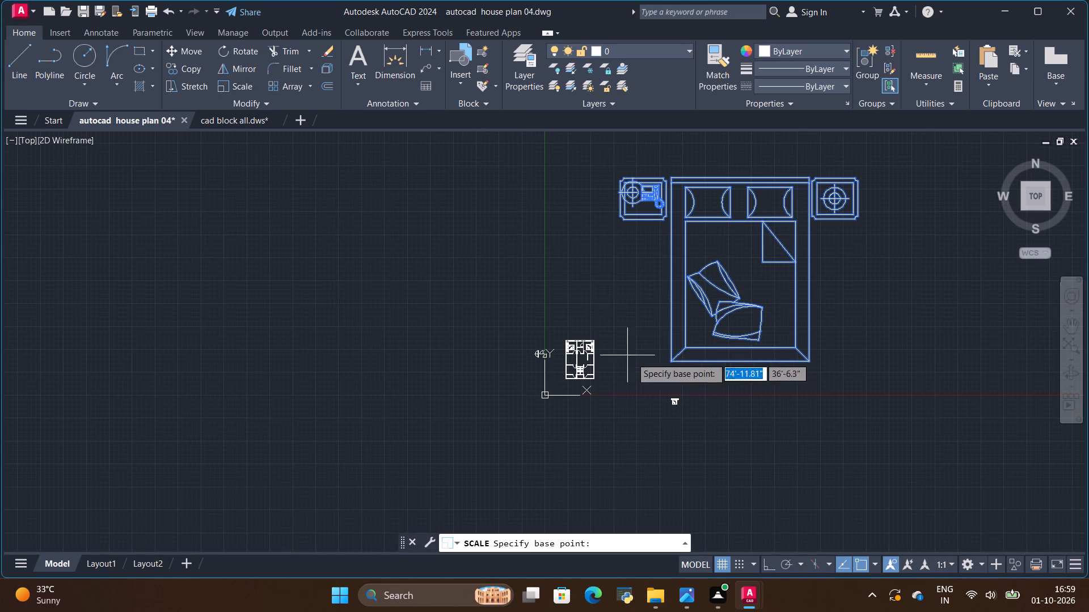
{"action": "left_click", "coordinate": [670, 362]}
{"action": "scroll", "coordinate": [668, 366], "scroll_direction": "up", "scroll_amount": 3}
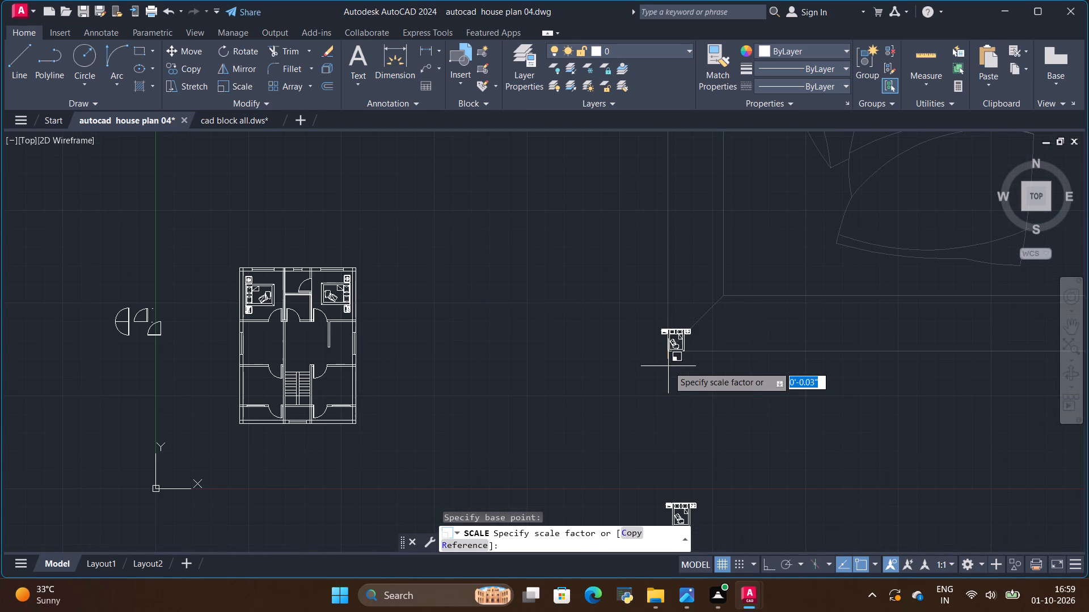
{"action": "scroll", "coordinate": [668, 366], "scroll_direction": "up", "scroll_amount": 1}
{"action": "left_click", "coordinate": [668, 366]}
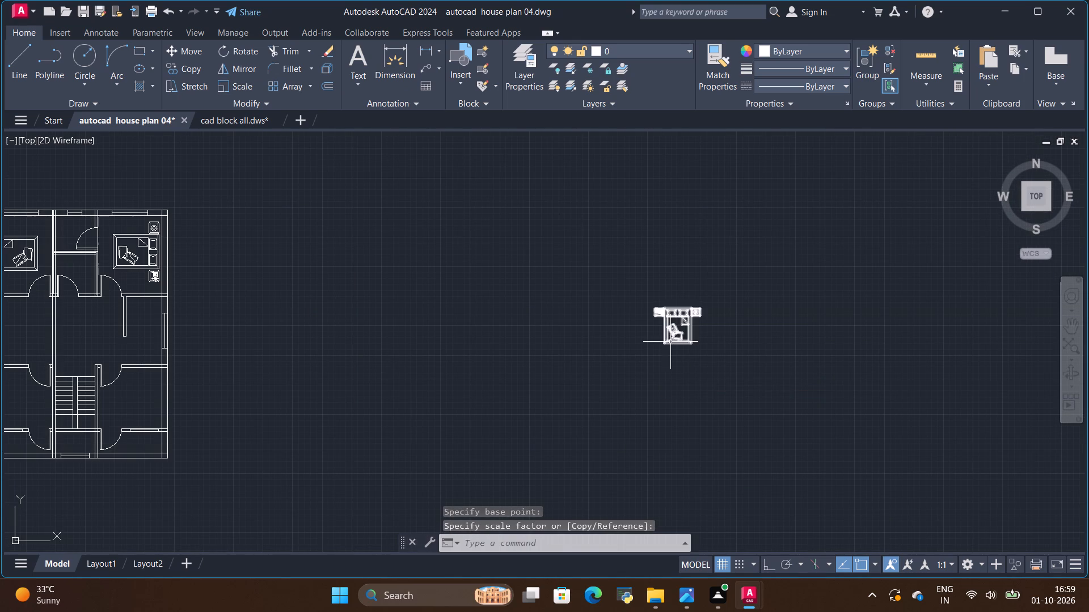
Move the scaled bed into the room to the left of the staircase, with its headboard toward the upper wall.
{"action": "left_click", "coordinate": [671, 340]}
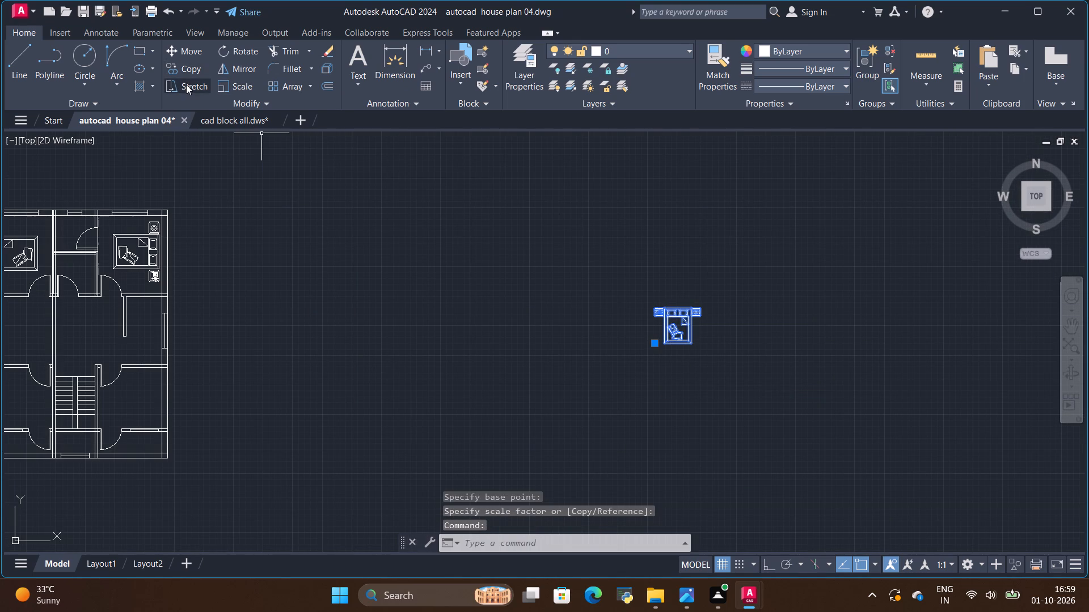
{"action": "left_click", "coordinate": [190, 50]}
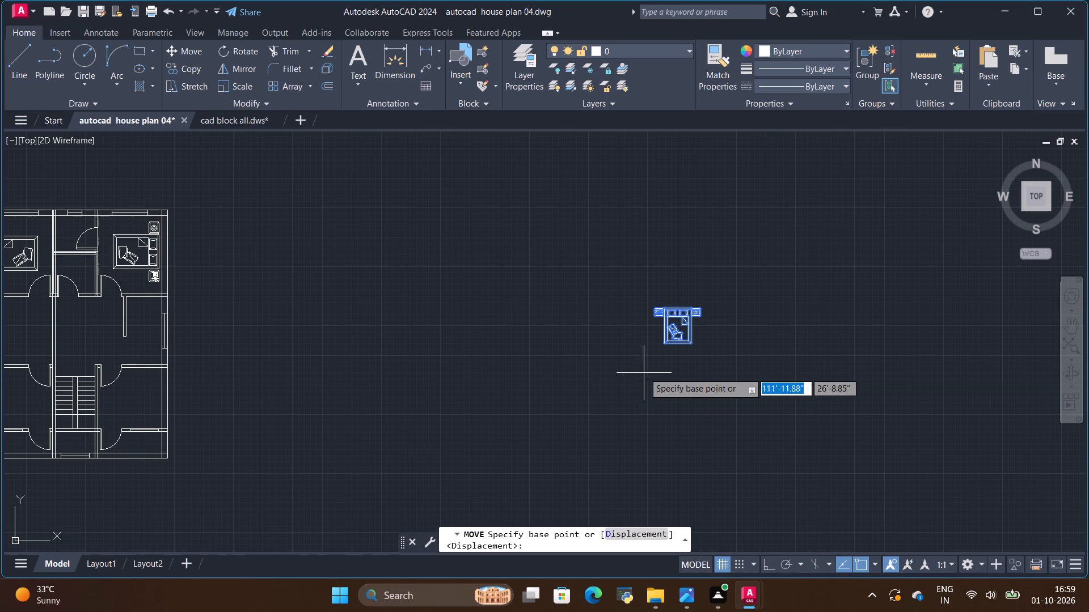
{"action": "left_click", "coordinate": [666, 343]}
{"action": "scroll", "coordinate": [743, 353], "scroll_direction": "down", "scroll_amount": 3}
{"action": "scroll", "coordinate": [533, 386], "scroll_direction": "up", "scroll_amount": 2}
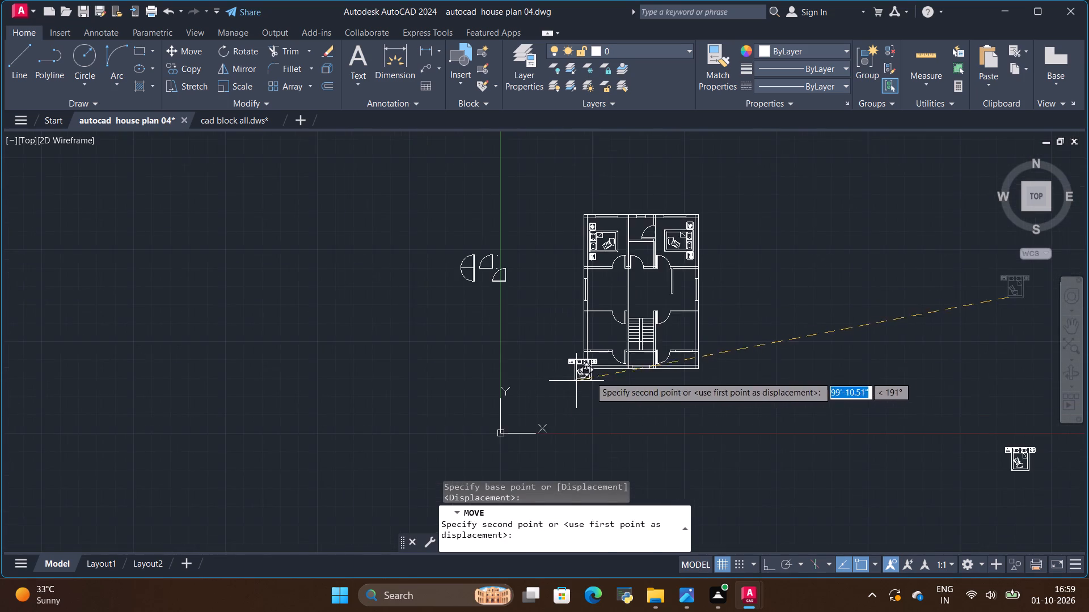
{"action": "scroll", "coordinate": [599, 365], "scroll_direction": "up", "scroll_amount": 3}
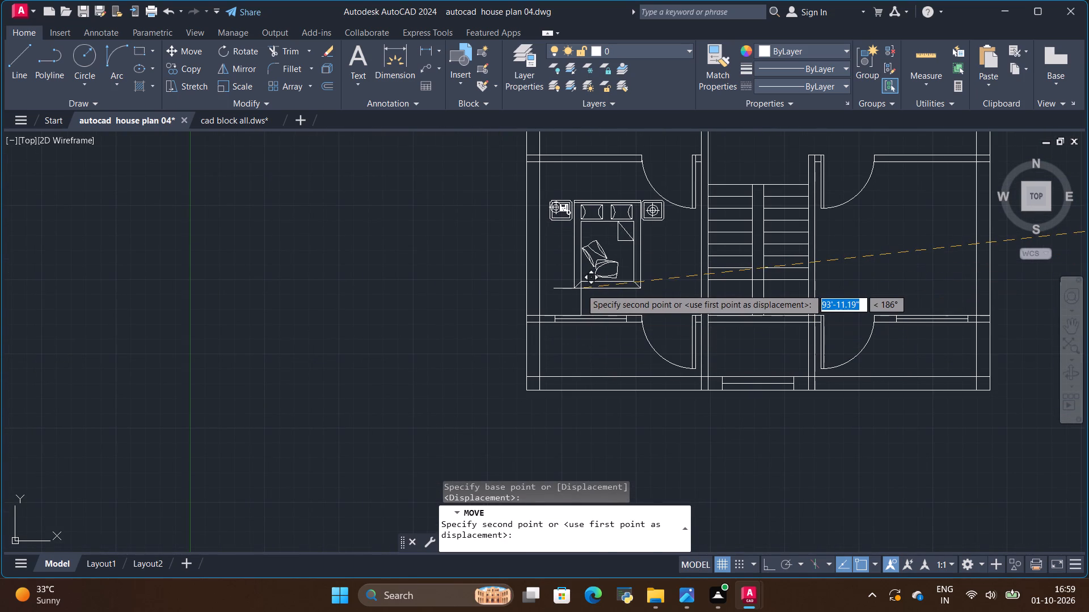
{"action": "left_click", "coordinate": [586, 289]}
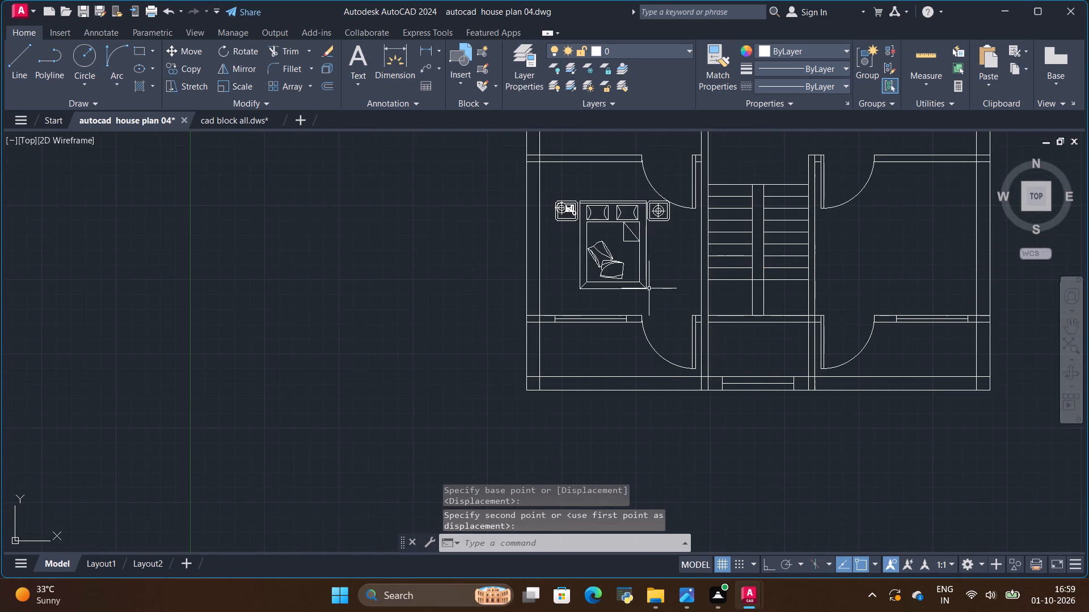
Copy the bed horizontally from the room left of the staircase into the matching room on the right.
{"action": "left_click", "coordinate": [648, 286]}
{"action": "left_click", "coordinate": [632, 282]}
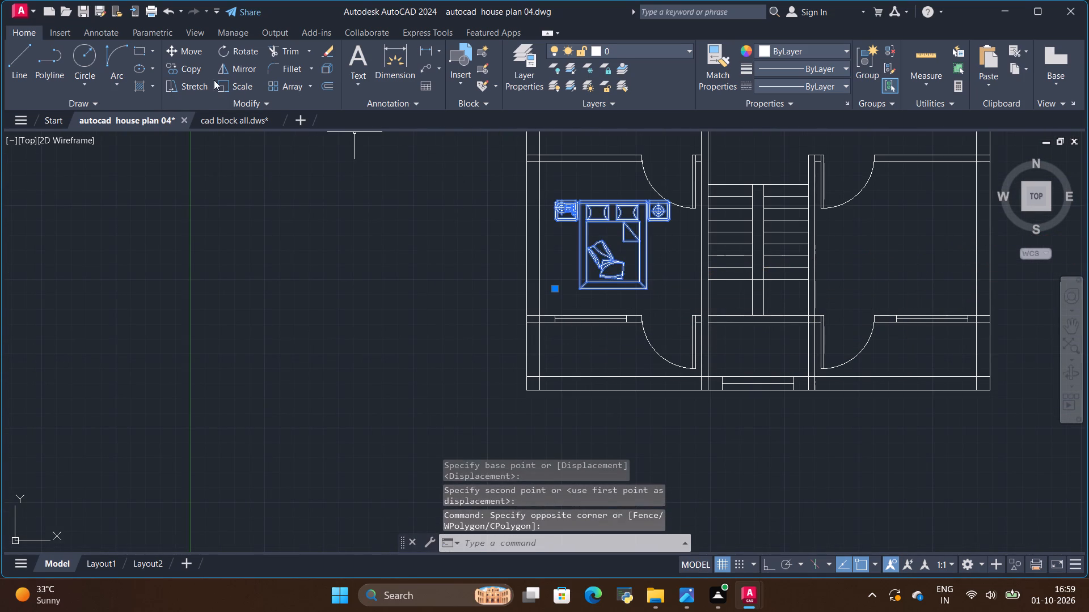
{"action": "left_click", "coordinate": [193, 71]}
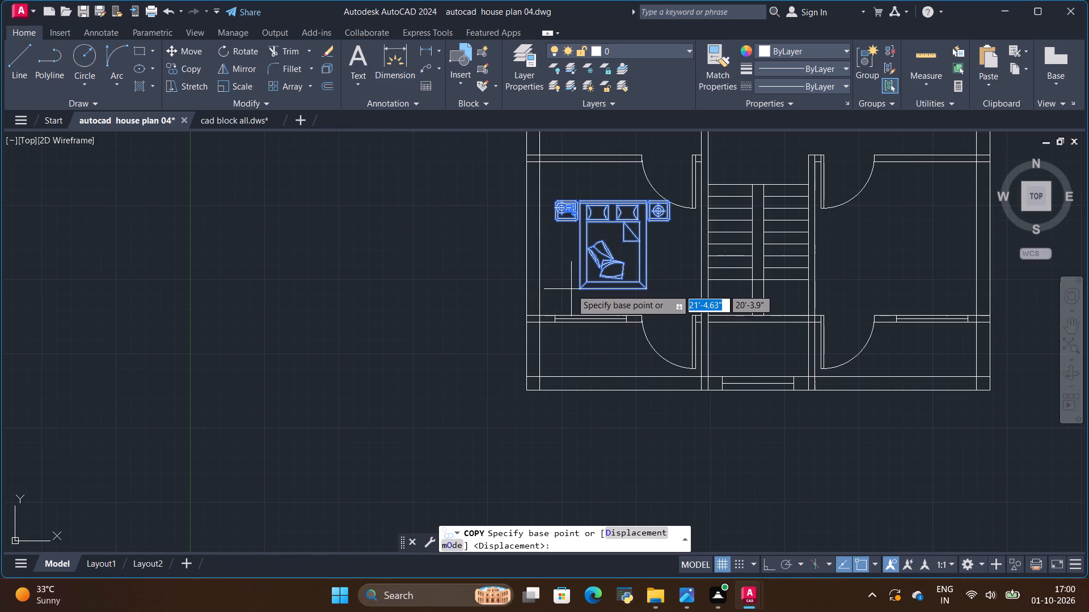
{"action": "left_click", "coordinate": [579, 289]}
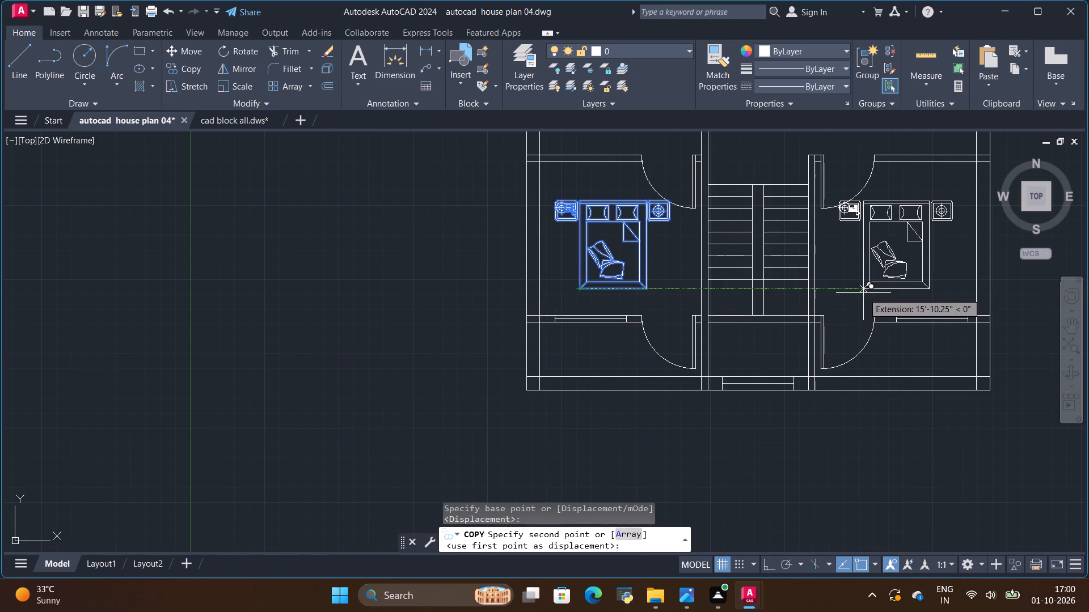
{"action": "left_click", "coordinate": [877, 289]}
{"action": "key", "text": "Escape"}
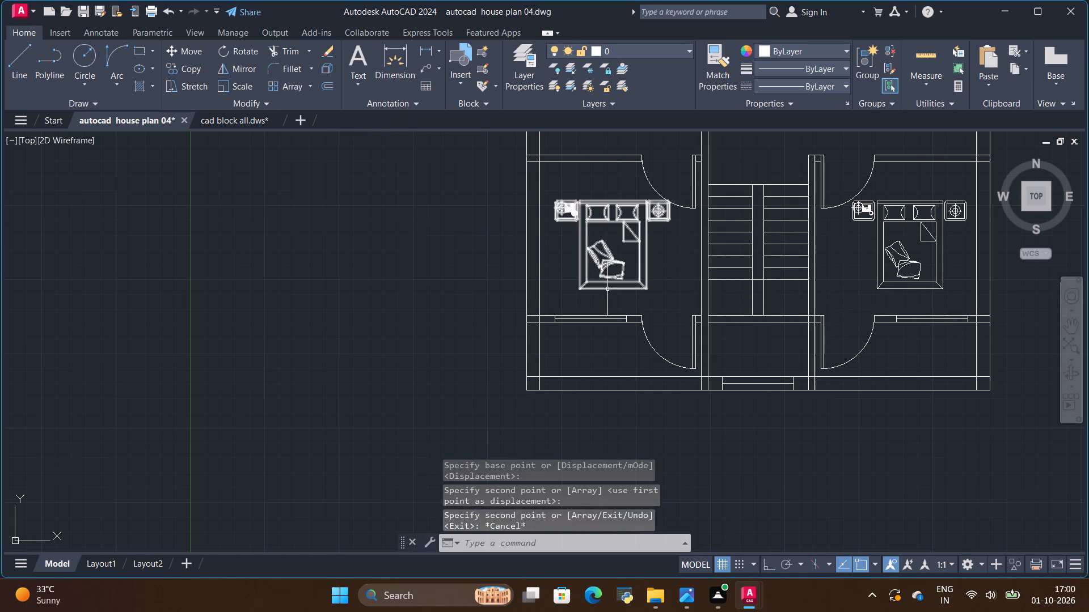
Rotate the bed left of the staircase 90° about its lower-left corner so the headboard faces the outer left wall.
{"action": "left_click", "coordinate": [607, 289]}
{"action": "left_click", "coordinate": [243, 45]}
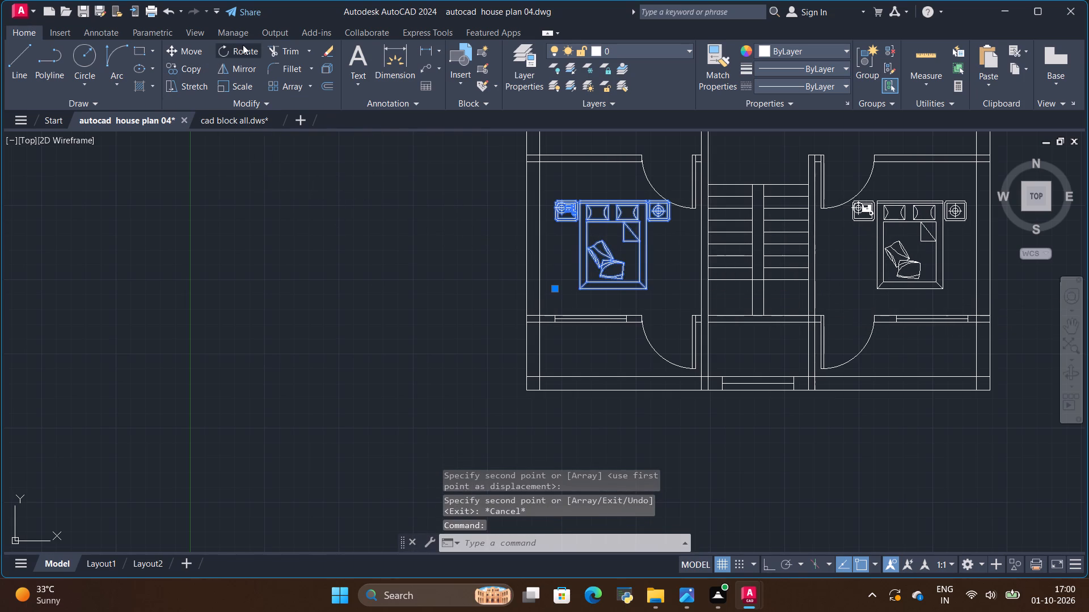
{"action": "left_click", "coordinate": [578, 291]}
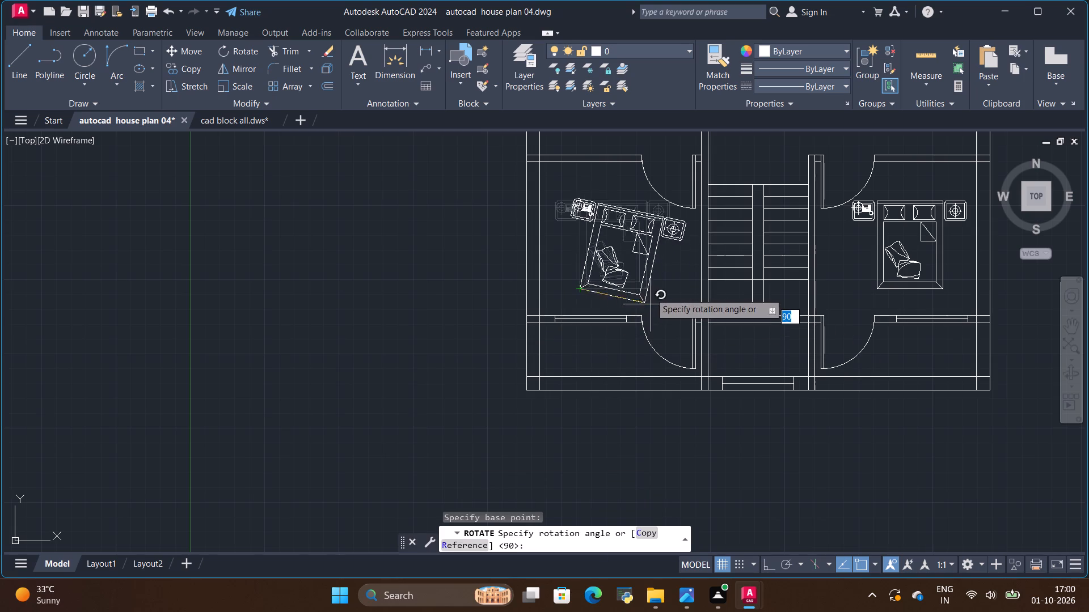
{"action": "left_click", "coordinate": [581, 220]}
Move the rotated bed and side tables right, back inside the room, with the headboard against the outer left wall.
{"action": "left_click", "coordinate": [567, 237]}
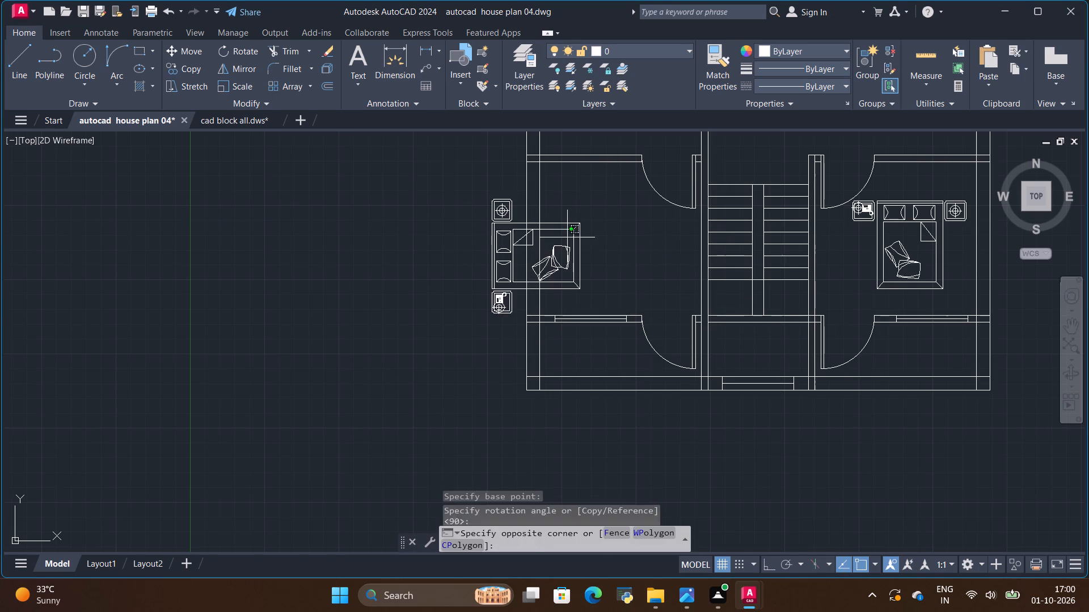
{"action": "left_click", "coordinate": [565, 249]}
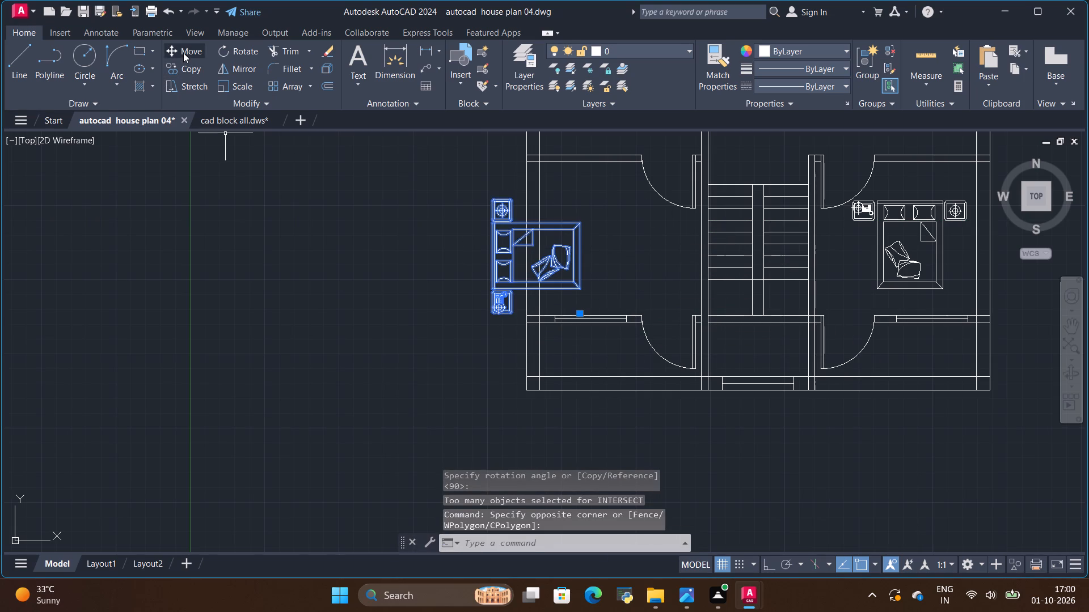
{"action": "left_click", "coordinate": [183, 52]}
{"action": "left_click", "coordinate": [488, 314]}
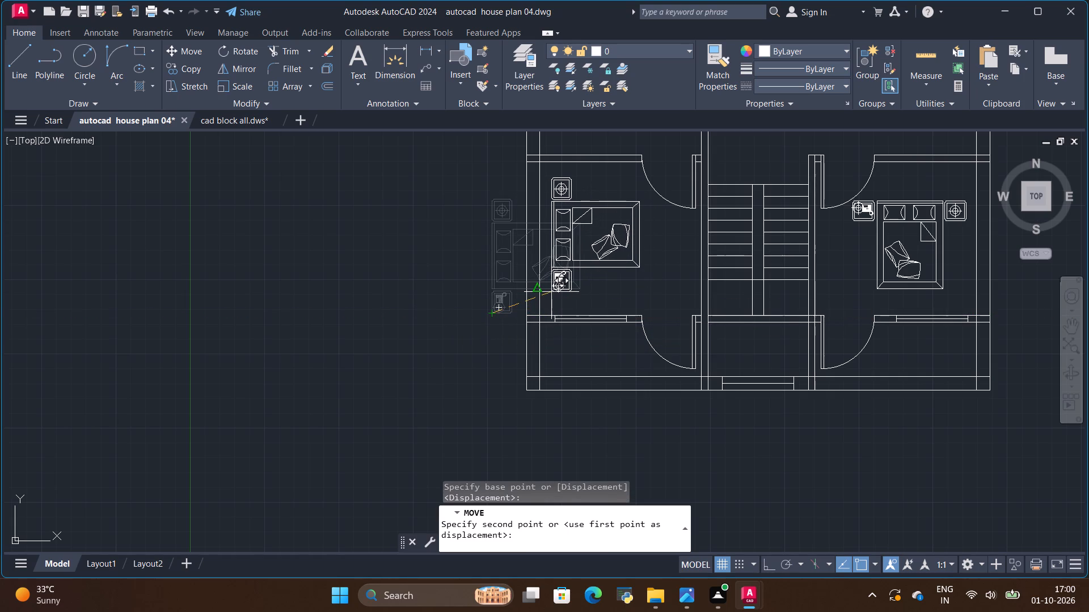
{"action": "left_click", "coordinate": [553, 293]}
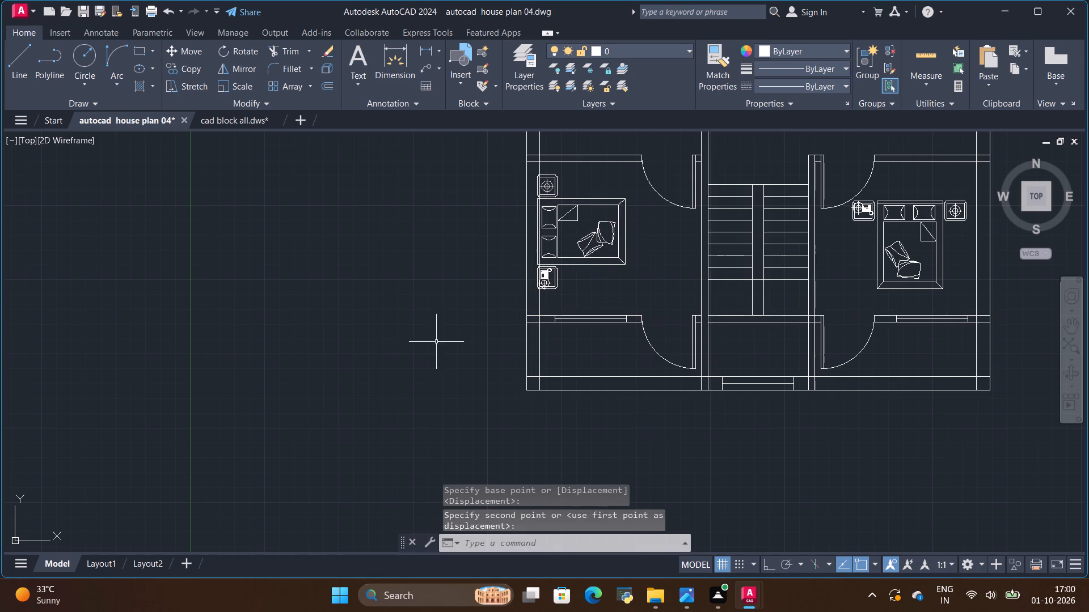
Move the bed left of the staircase slightly right and down, leaving a small gap to the outer left wall.
{"action": "left_click", "coordinate": [558, 261]}
{"action": "left_click", "coordinate": [553, 270]}
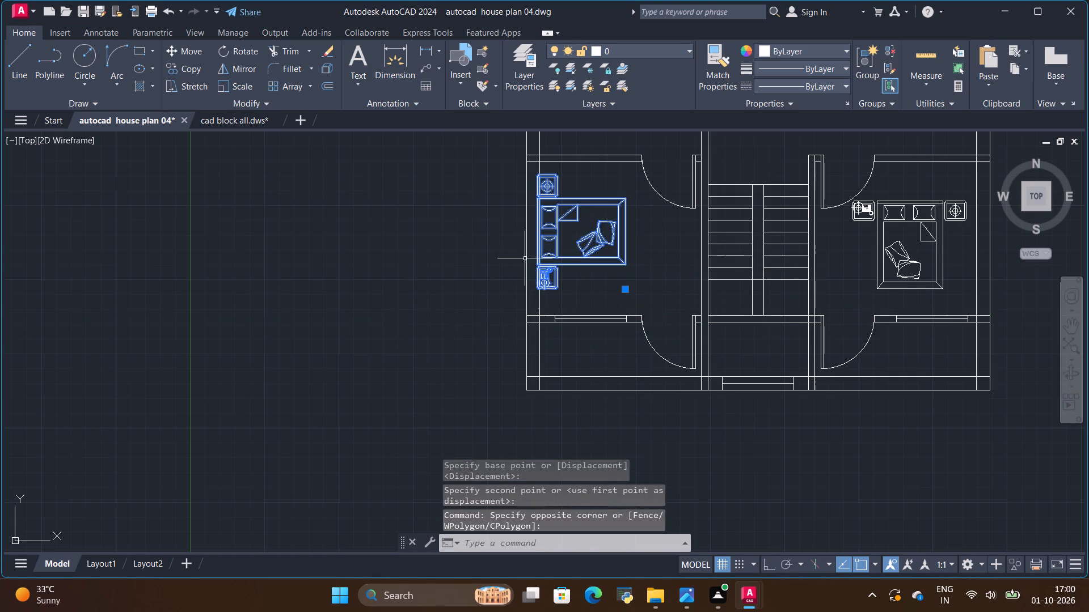
{"action": "left_click", "coordinate": [179, 55]}
{"action": "scroll", "coordinate": [444, 262], "scroll_direction": "up", "scroll_amount": 2}
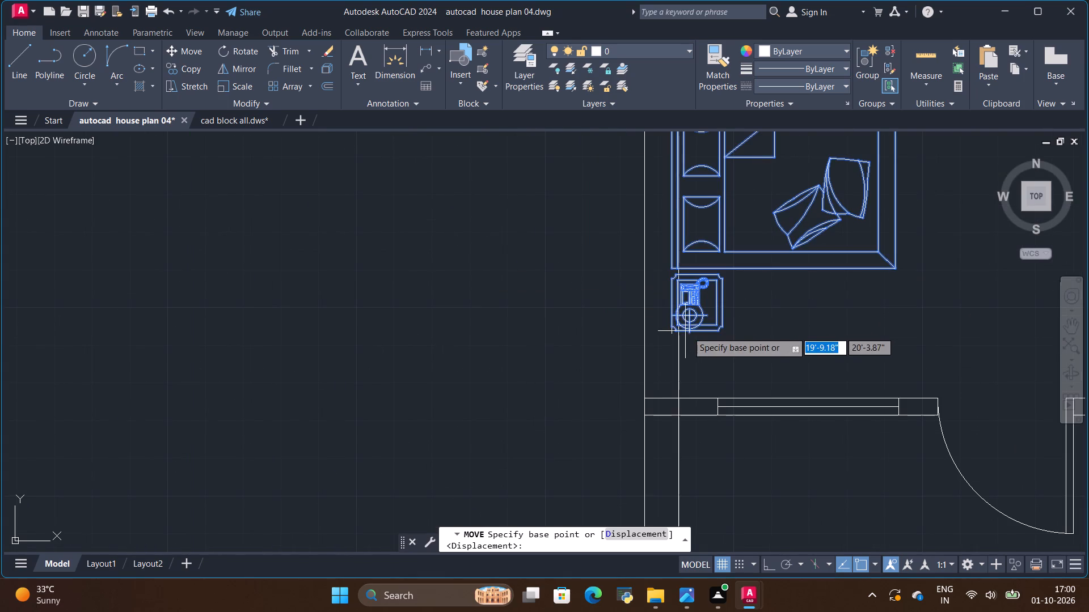
{"action": "left_click", "coordinate": [681, 329]}
{"action": "left_click", "coordinate": [715, 363]}
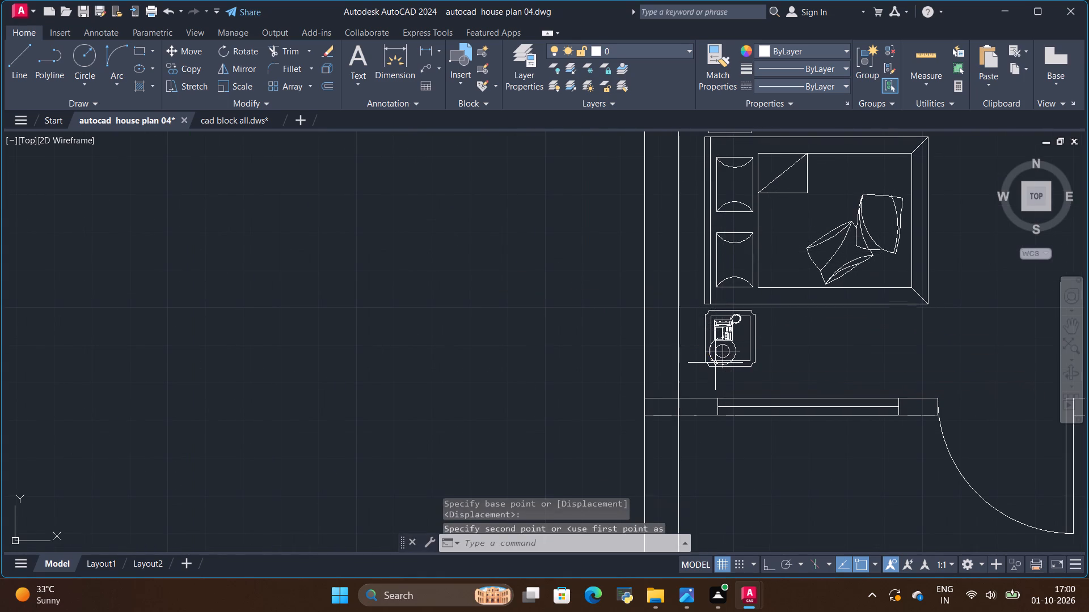
Rotate the bed right of the staircase 90° clockwise about its lower-left corner so the headboard faces the outer right wall.
{"action": "scroll", "coordinate": [651, 398], "scroll_direction": "down", "scroll_amount": 2}
{"action": "scroll", "coordinate": [676, 382], "scroll_direction": "up", "scroll_amount": 1}
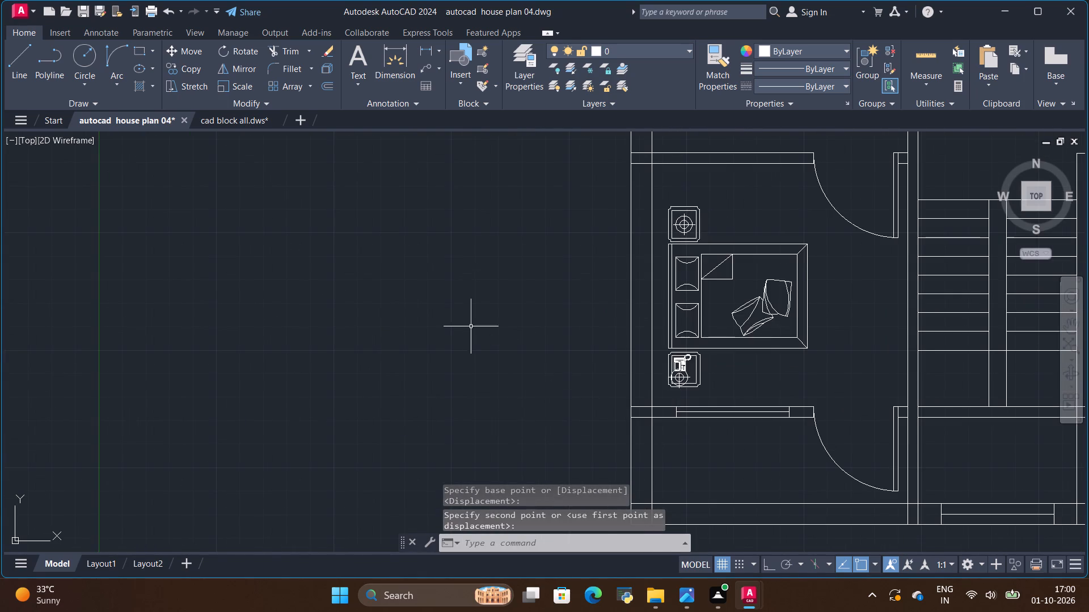
{"action": "scroll", "coordinate": [470, 326], "scroll_direction": "down", "scroll_amount": 2}
{"action": "left_click", "coordinate": [758, 309]}
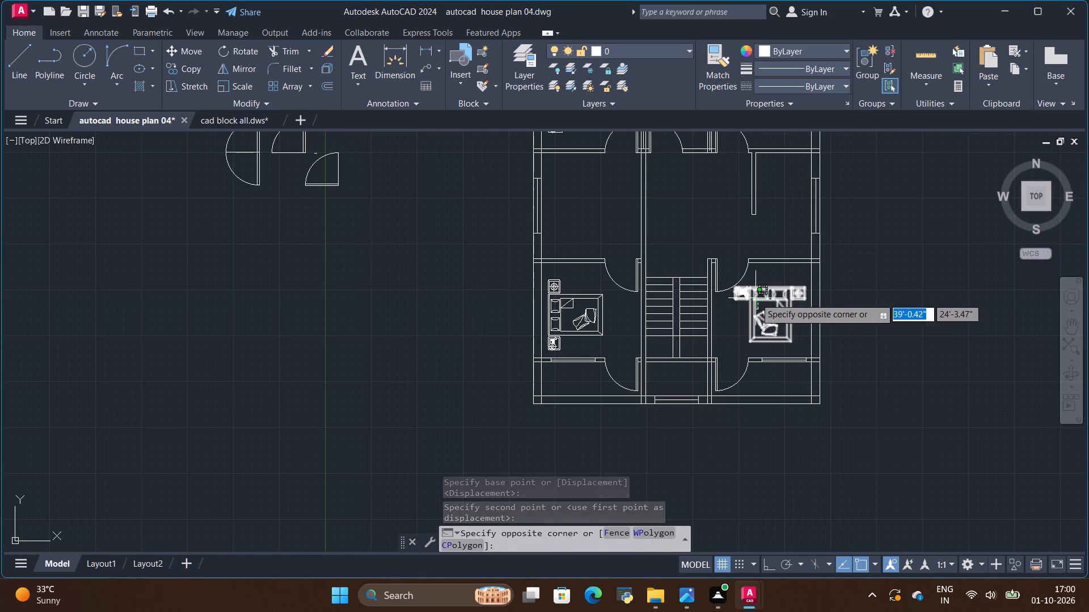
{"action": "left_click", "coordinate": [755, 298]}
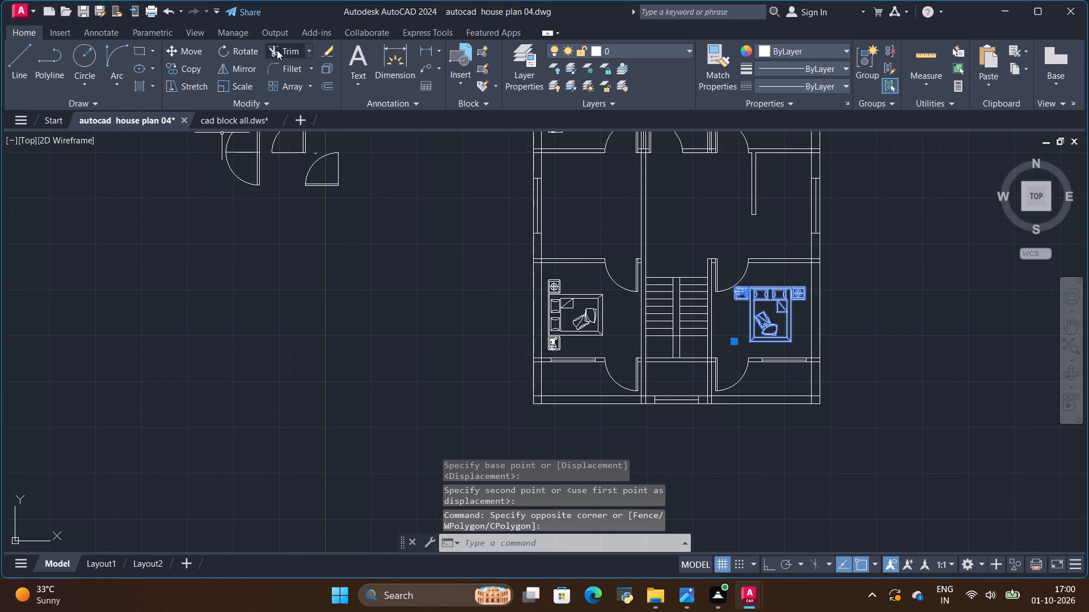
{"action": "left_click", "coordinate": [246, 49]}
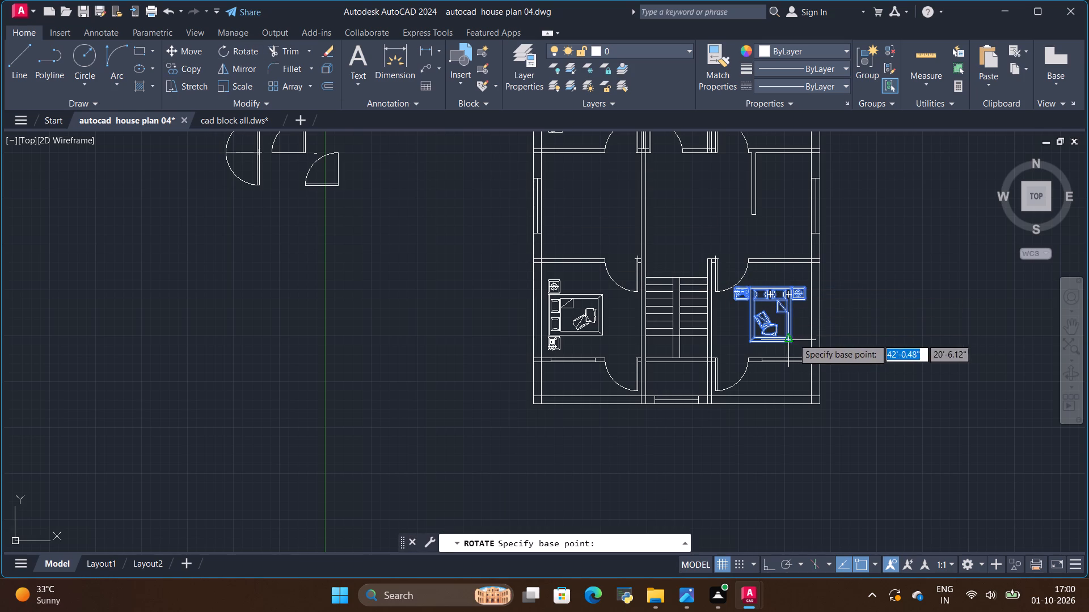
{"action": "left_click", "coordinate": [749, 345]}
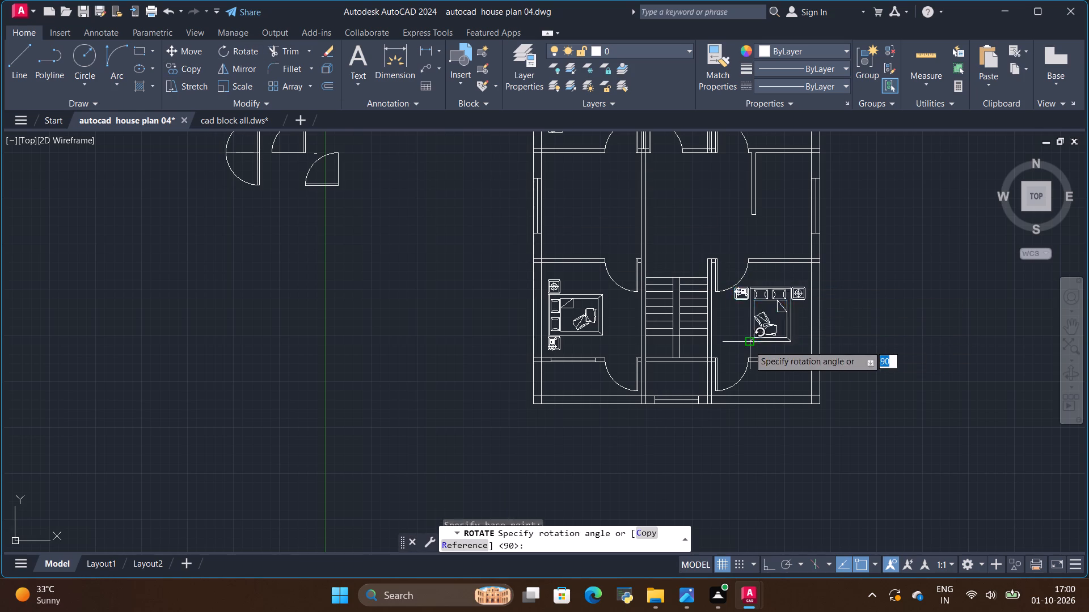
{"action": "left_click", "coordinate": [754, 452]}
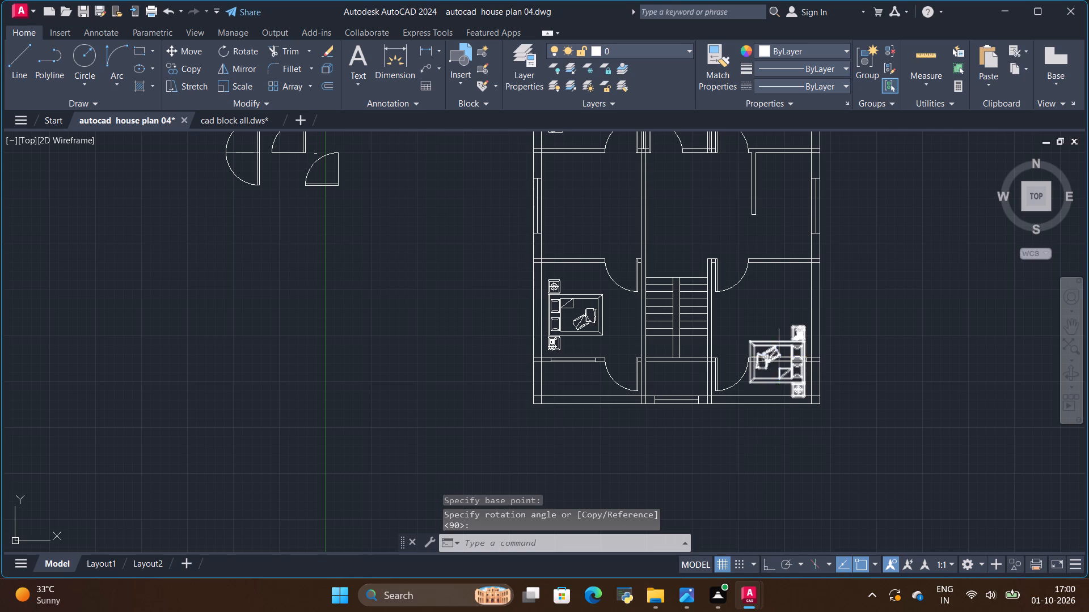
Move the rotated bed and side tables up into the bedroom right of the staircase, between its upper and lower walls.
{"action": "left_click", "coordinate": [779, 356]}
{"action": "left_click", "coordinate": [180, 50]}
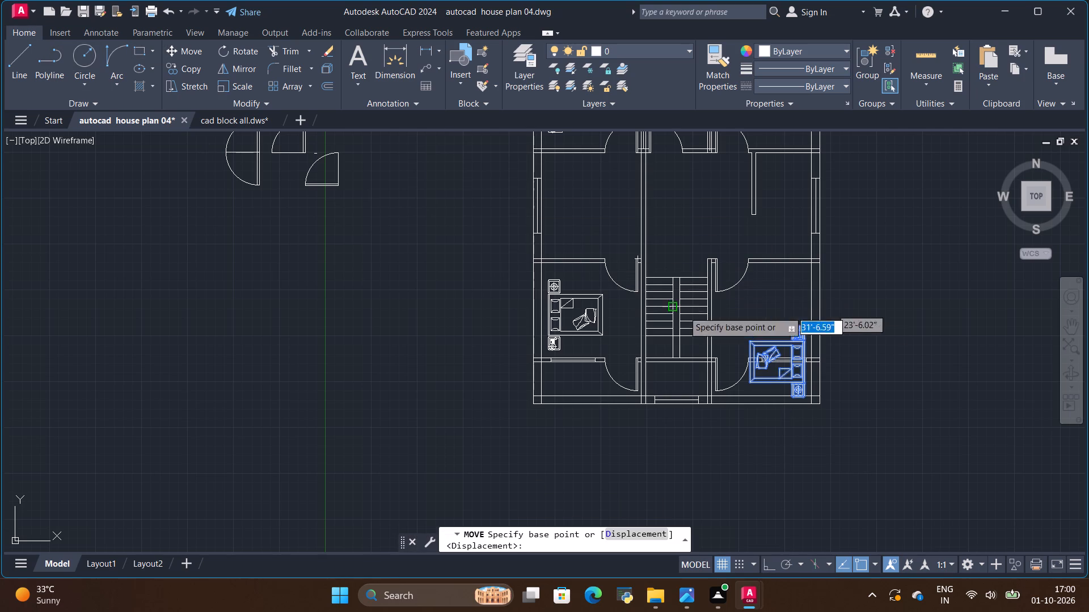
{"action": "left_click", "coordinate": [753, 342]}
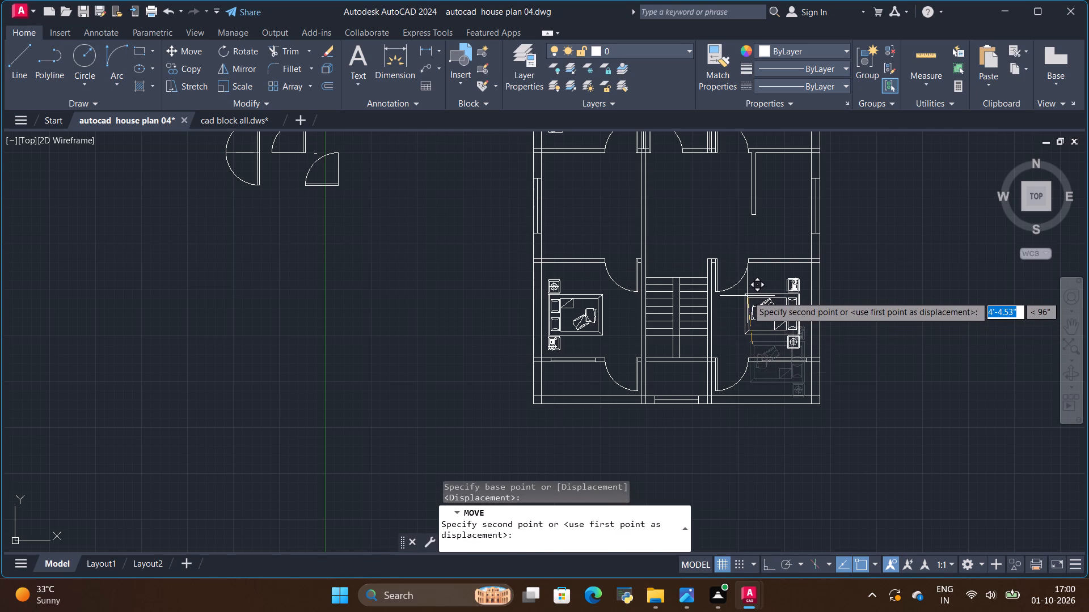
{"action": "left_click", "coordinate": [751, 292]}
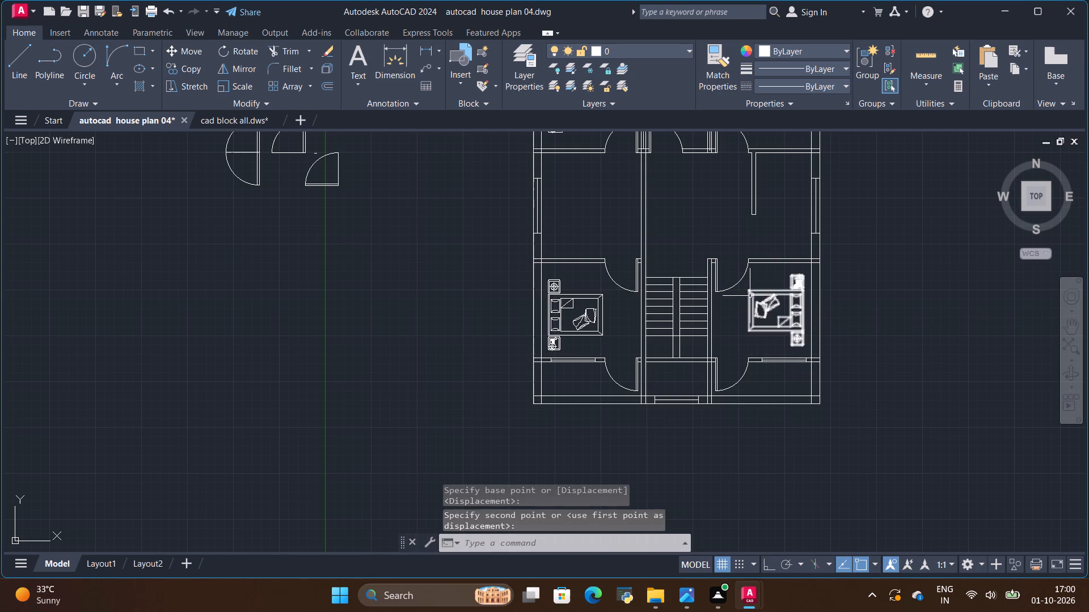
{"action": "key", "text": "Escape"}
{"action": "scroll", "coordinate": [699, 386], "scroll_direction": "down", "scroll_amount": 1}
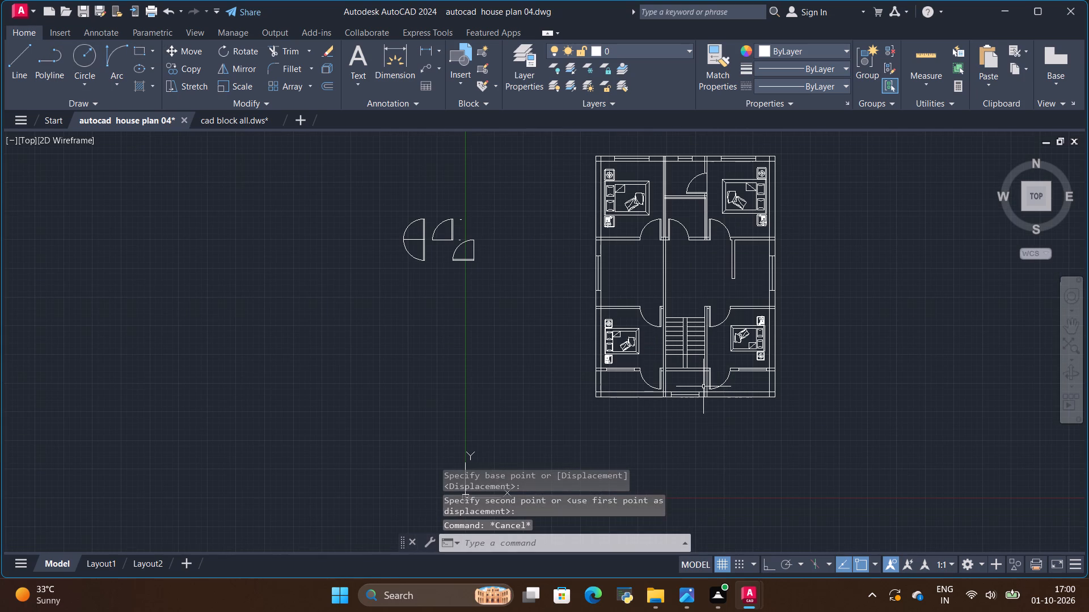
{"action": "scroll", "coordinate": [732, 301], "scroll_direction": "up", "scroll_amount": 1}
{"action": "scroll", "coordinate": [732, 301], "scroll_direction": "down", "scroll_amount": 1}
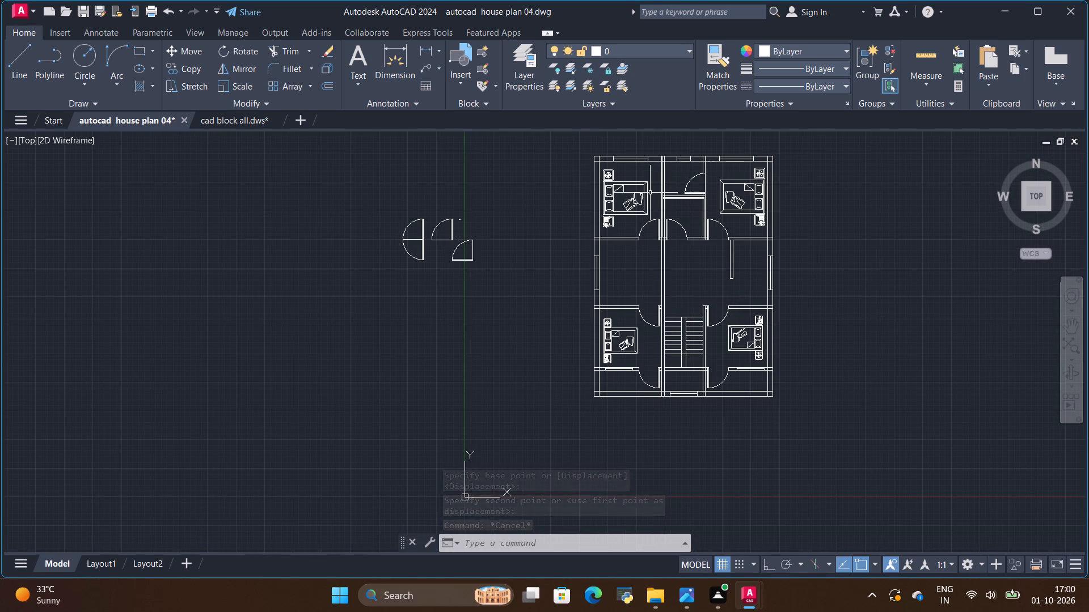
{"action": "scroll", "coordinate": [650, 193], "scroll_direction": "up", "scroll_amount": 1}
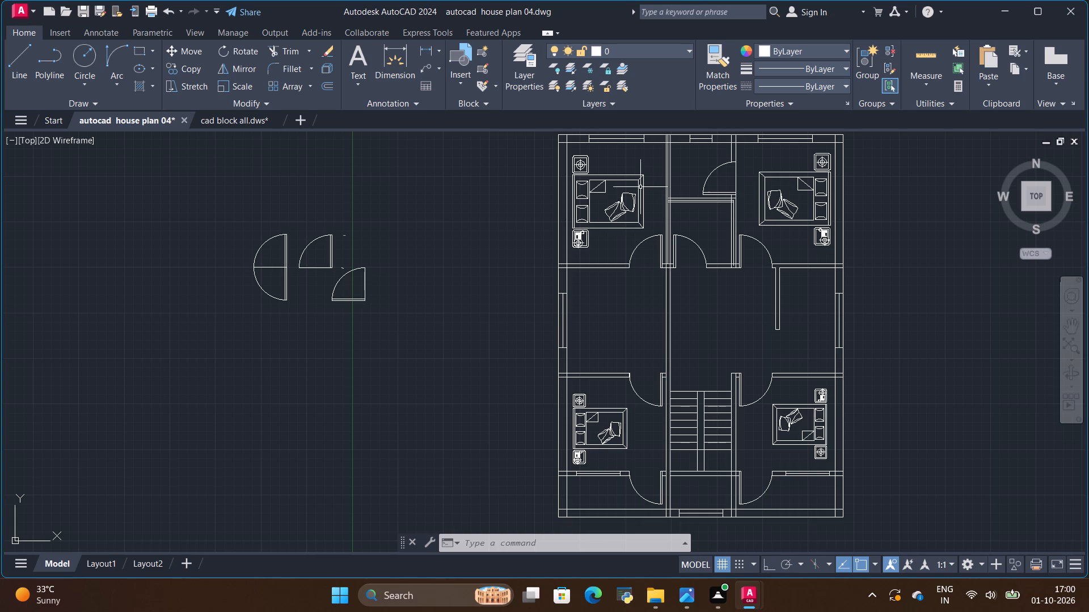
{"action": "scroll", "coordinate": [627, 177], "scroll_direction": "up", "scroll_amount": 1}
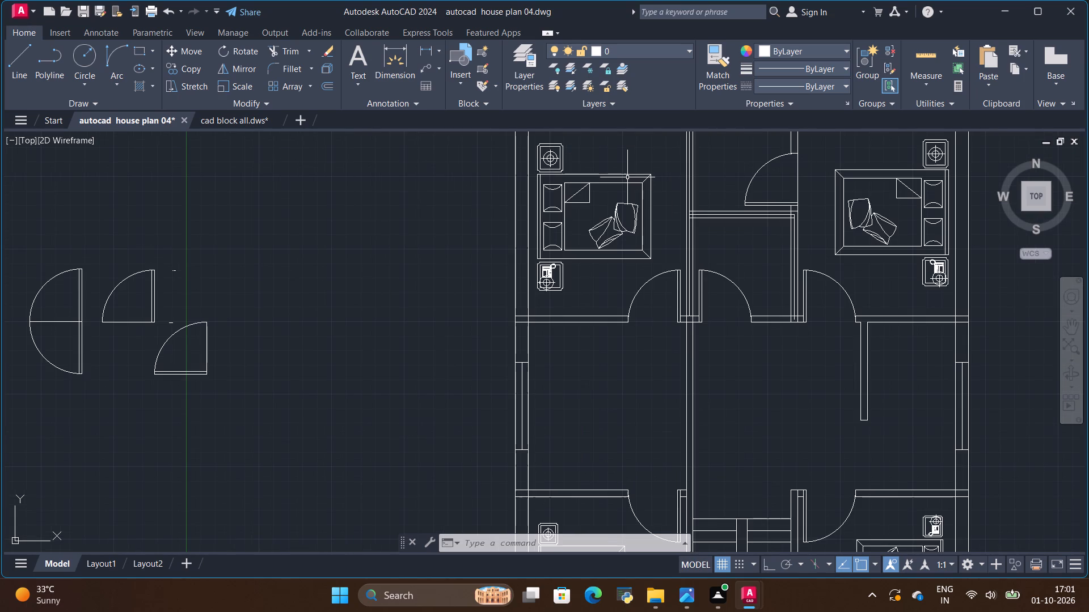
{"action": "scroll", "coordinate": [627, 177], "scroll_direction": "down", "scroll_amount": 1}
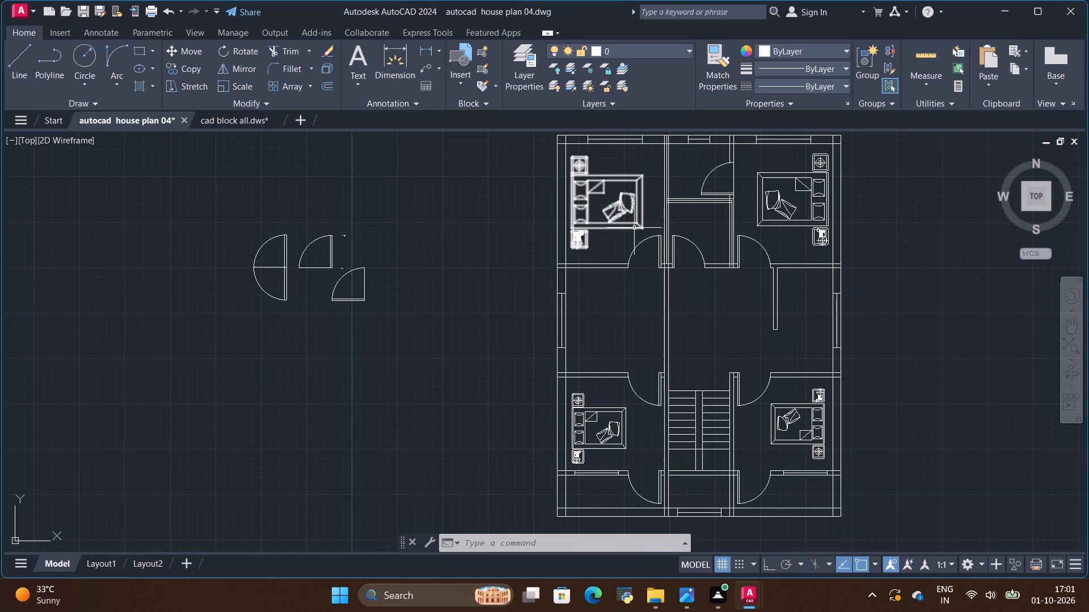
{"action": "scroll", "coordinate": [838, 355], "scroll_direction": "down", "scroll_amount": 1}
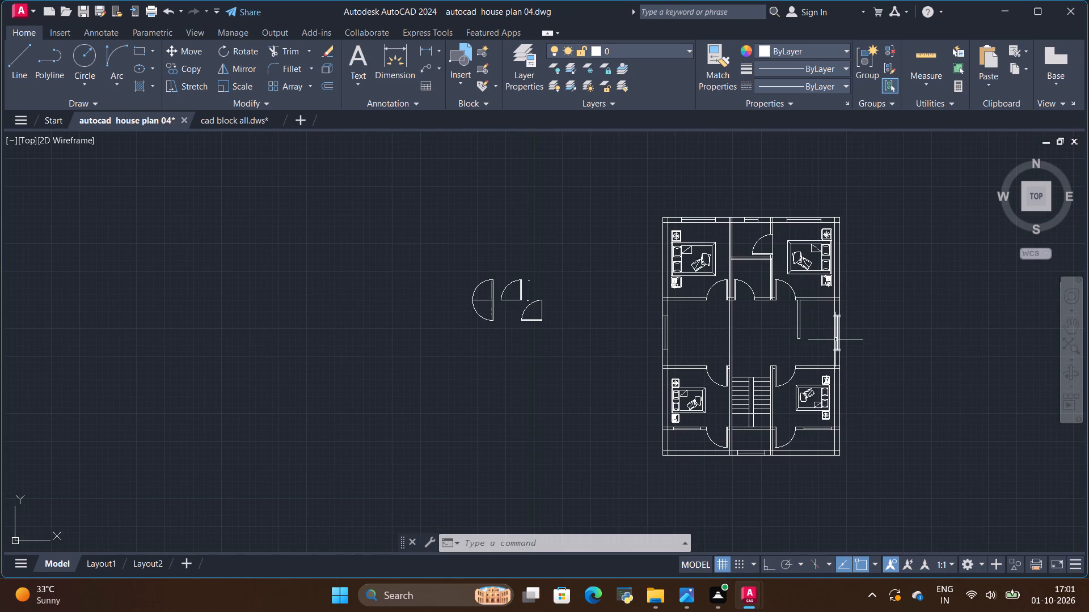
Switch to the first-floor reference image in Photos and examine the furniture layout of the living hall and dining area.
{"action": "key", "text": "alt+Tab"}
{"action": "key", "text": "alt+Tab"}
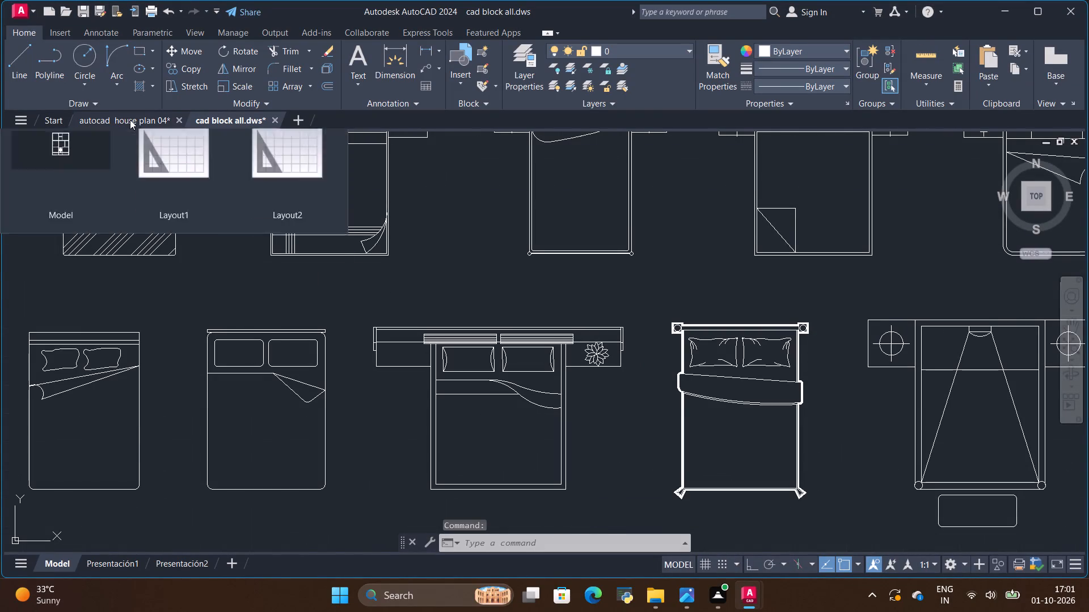
{"action": "left_click", "coordinate": [130, 120]}
{"action": "key", "text": "alt+Tab"}
{"action": "key", "text": "alt+Tab"}
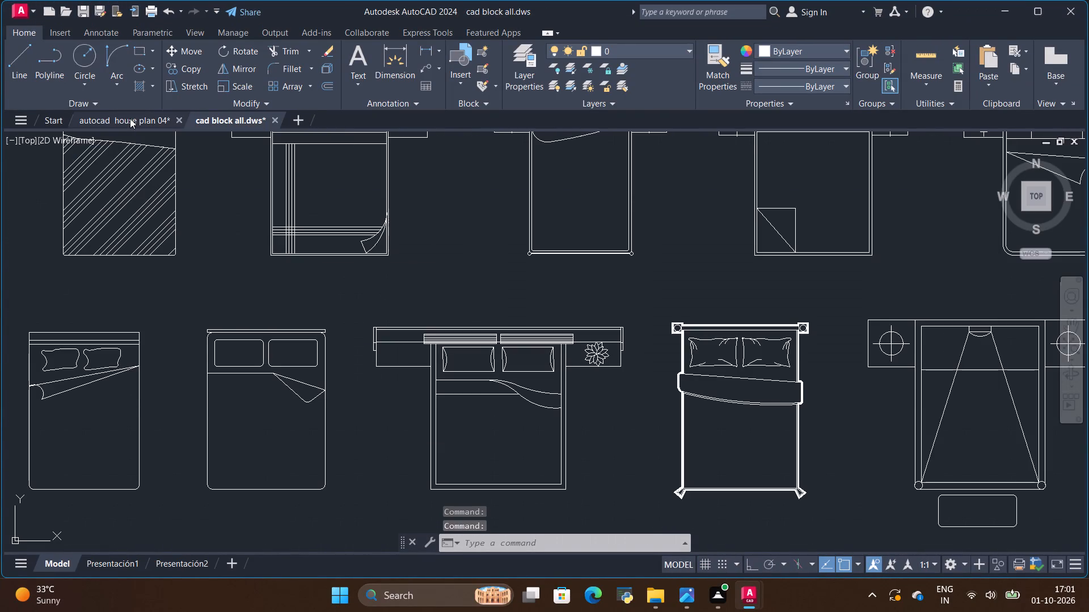
{"action": "key", "text": "alt+Tab"}
{"action": "key", "text": "alt+Tab"}
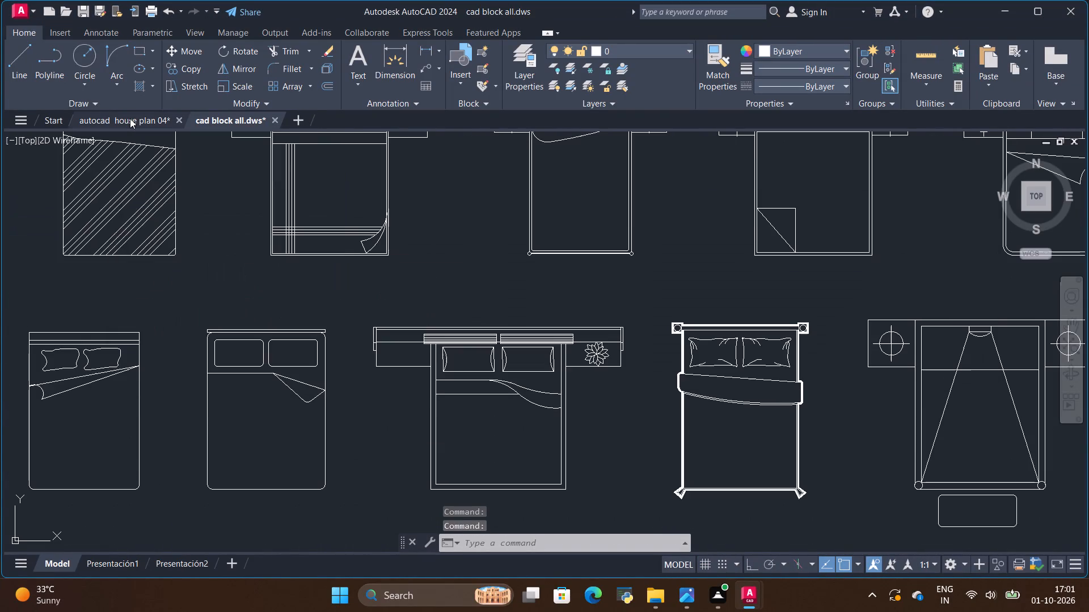
{"action": "left_click", "coordinate": [139, 120]}
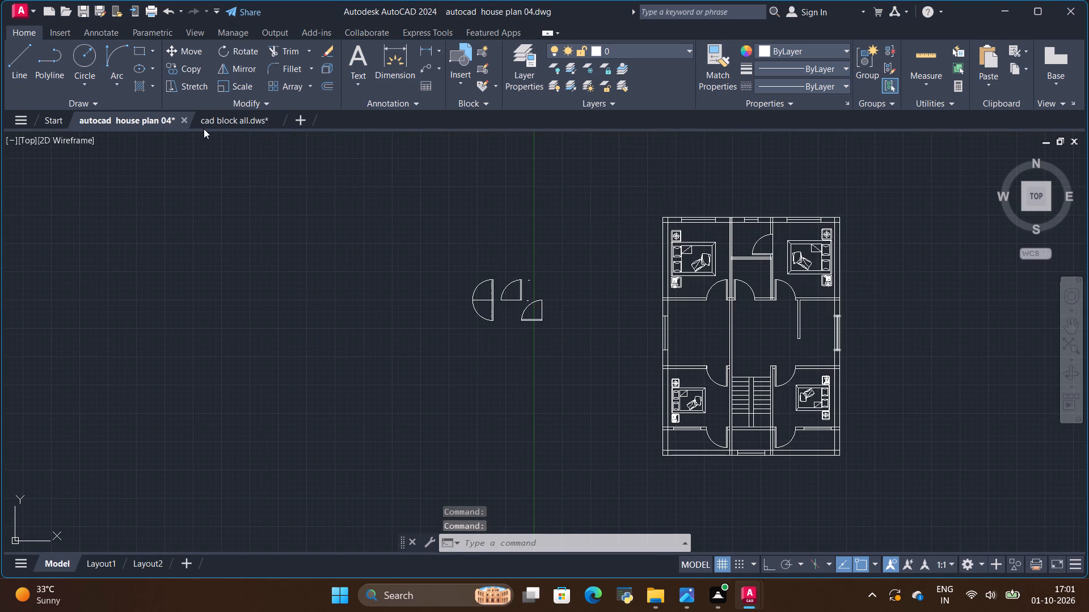
{"action": "key", "text": "alt+Tab"}
{"action": "left_click", "coordinate": [139, 119]}
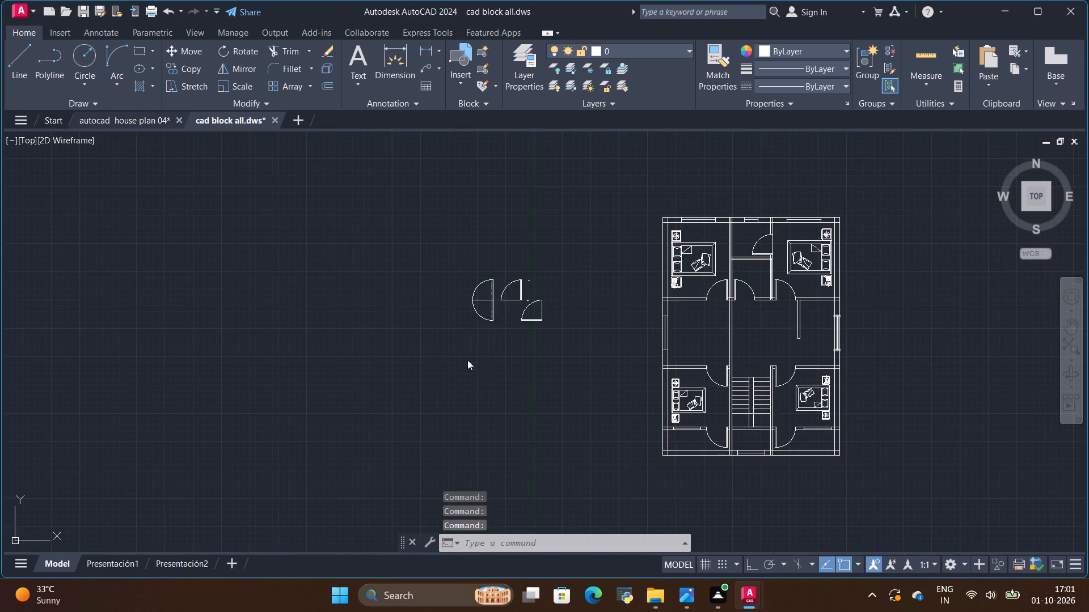
{"action": "scroll", "coordinate": [580, 410], "scroll_direction": "down", "scroll_amount": 1}
{"action": "scroll", "coordinate": [685, 369], "scroll_direction": "up", "scroll_amount": 2}
{"action": "scroll", "coordinate": [687, 373], "scroll_direction": "down", "scroll_amount": 2}
{"action": "scroll", "coordinate": [695, 388], "scroll_direction": "up", "scroll_amount": 2}
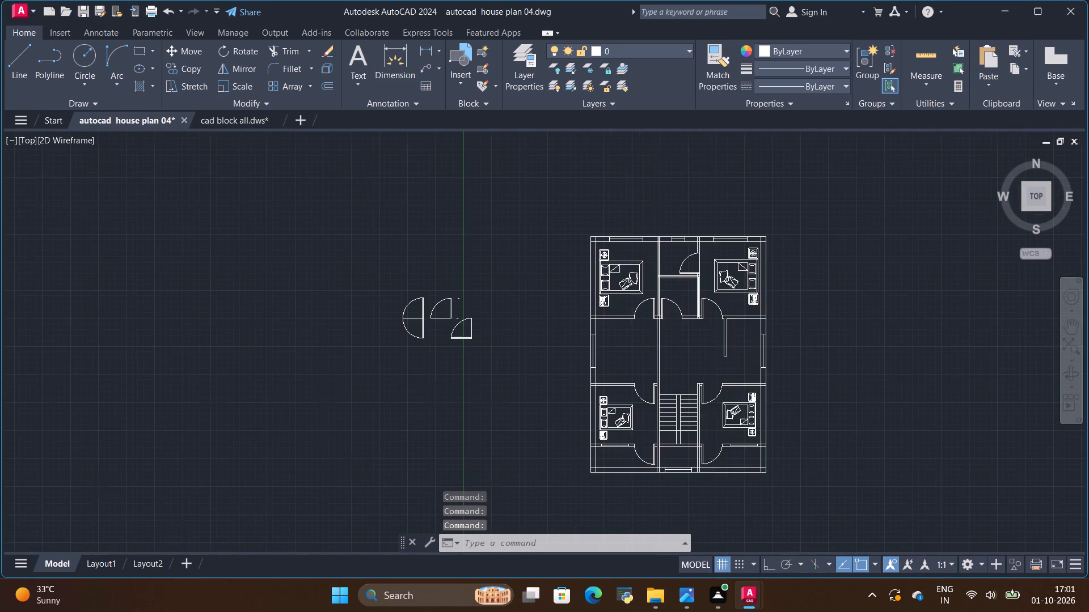
{"action": "scroll", "coordinate": [679, 216], "scroll_direction": "down", "scroll_amount": 1}
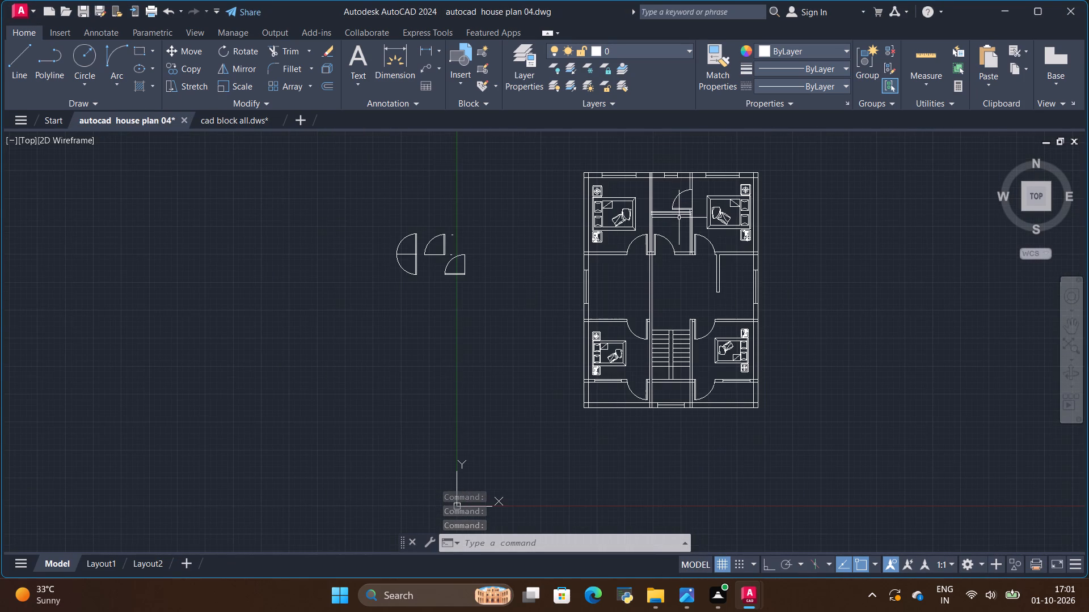
{"action": "scroll", "coordinate": [691, 262], "scroll_direction": "up", "scroll_amount": 1}
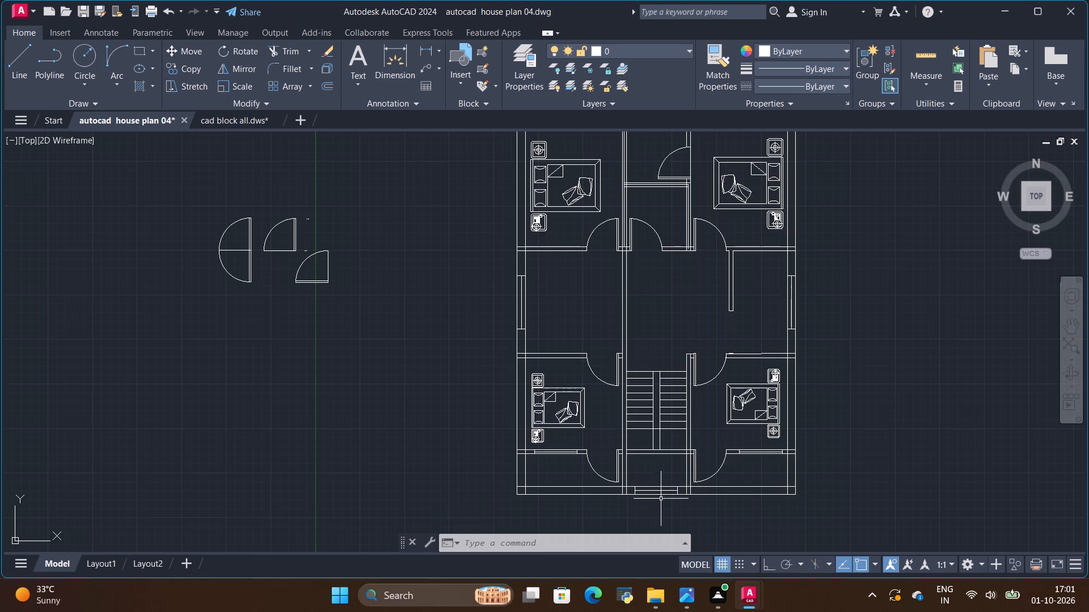
{"action": "left_click", "coordinate": [685, 592]}
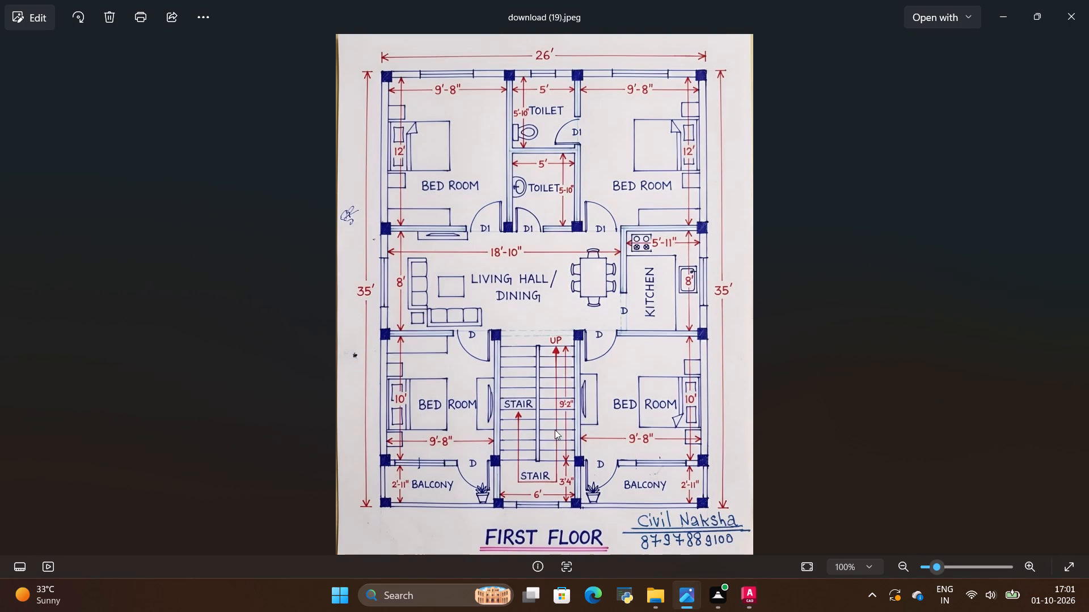
{"action": "scroll", "coordinate": [505, 423], "scroll_direction": "up", "scroll_amount": 2}
{"action": "scroll", "coordinate": [455, 413], "scroll_direction": "down", "scroll_amount": 1}
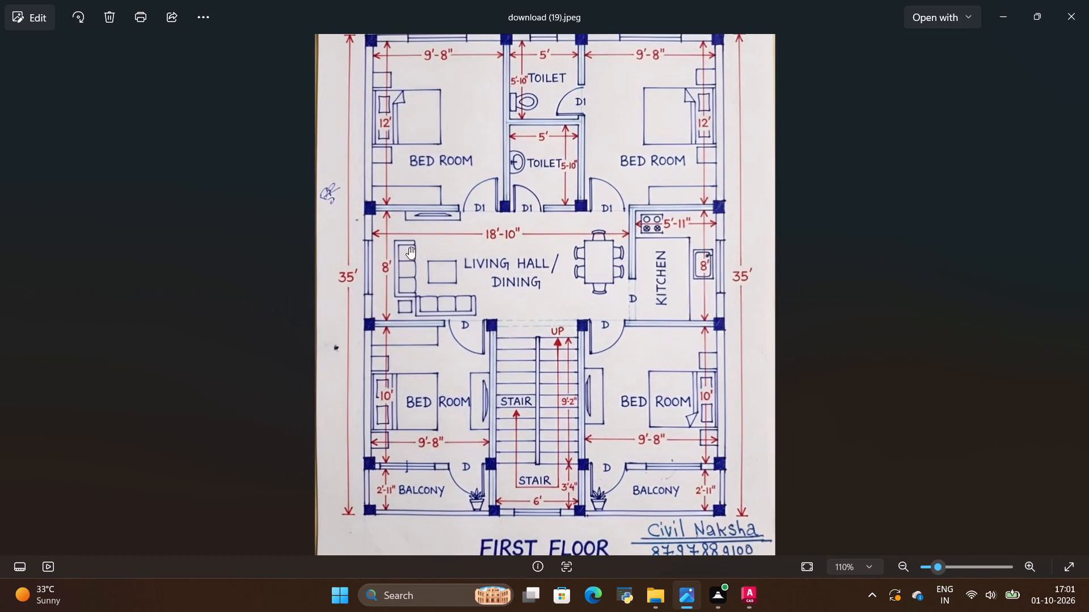
Back in AutoCAD, copy a rectangular dining table block with two chairs on each side from the cad block all drawing.
{"action": "key", "text": "alt+Tab"}
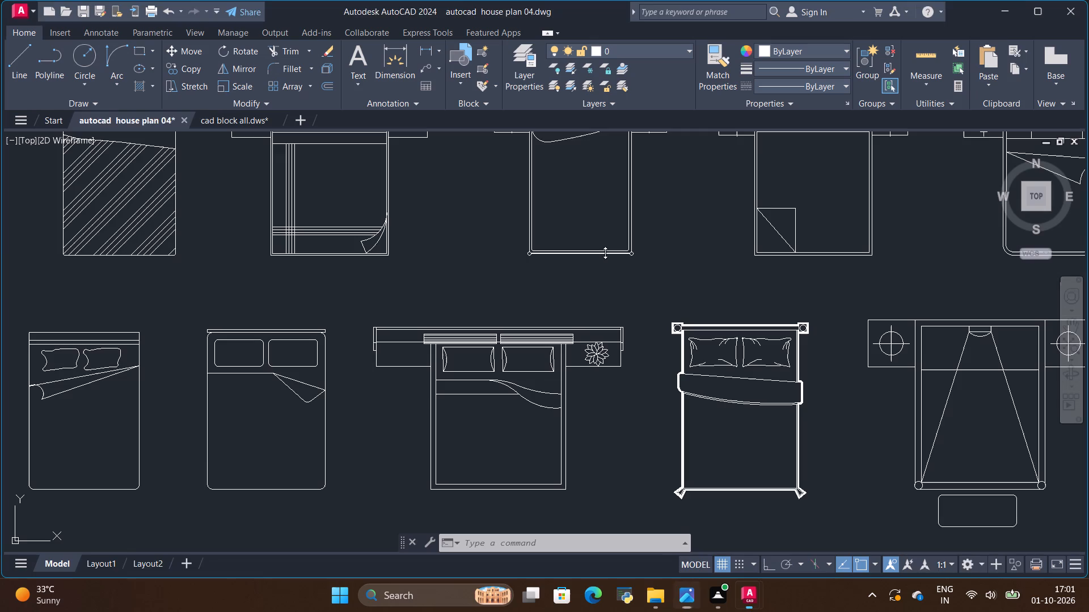
{"action": "scroll", "coordinate": [609, 290], "scroll_direction": "down", "scroll_amount": 6}
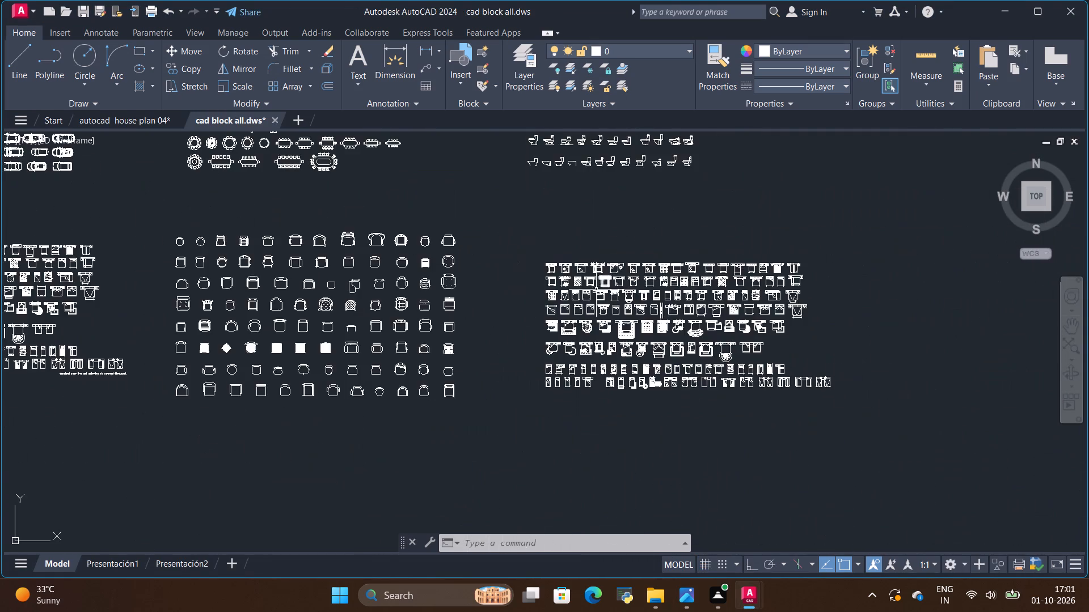
{"action": "scroll", "coordinate": [601, 285], "scroll_direction": "down", "scroll_amount": 2}
{"action": "scroll", "coordinate": [319, 206], "scroll_direction": "up", "scroll_amount": 2}
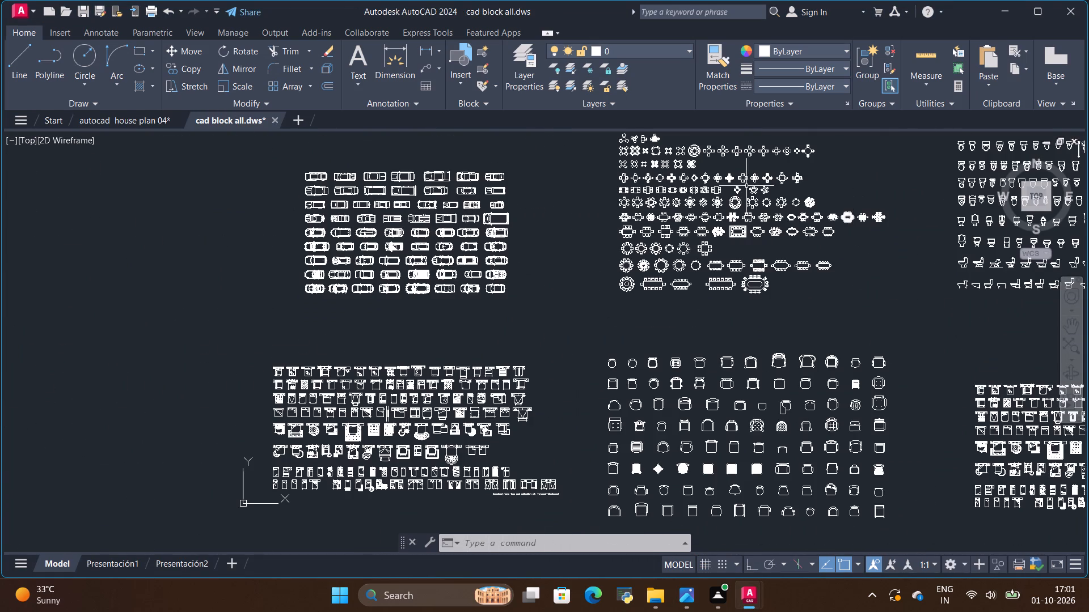
{"action": "scroll", "coordinate": [708, 172], "scroll_direction": "up", "scroll_amount": 4}
{"action": "scroll", "coordinate": [621, 233], "scroll_direction": "up", "scroll_amount": 1}
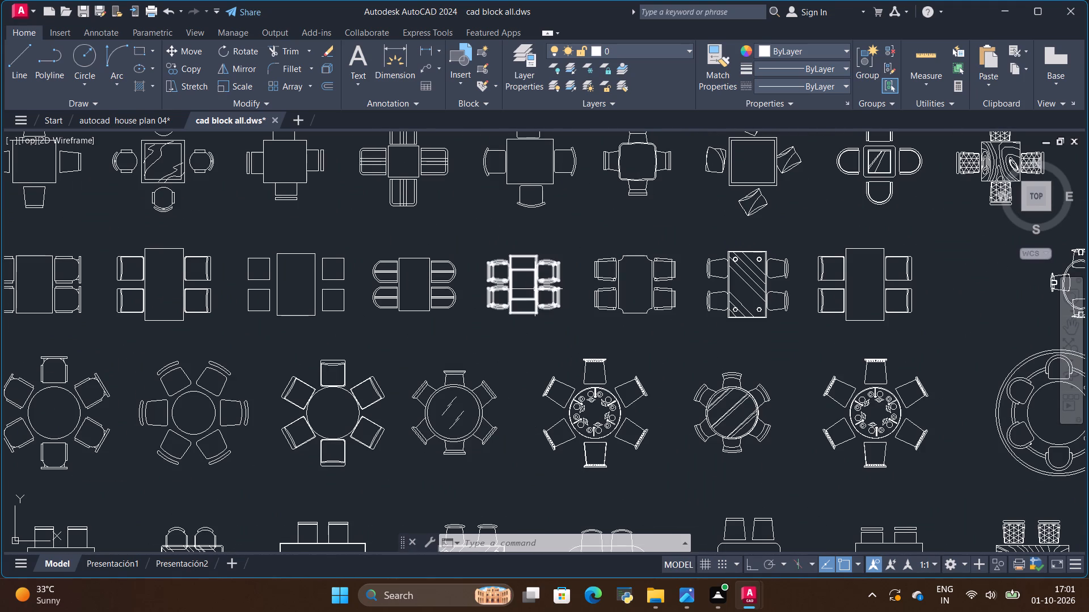
{"action": "left_click", "coordinate": [532, 284]}
{"action": "left_click", "coordinate": [538, 289]}
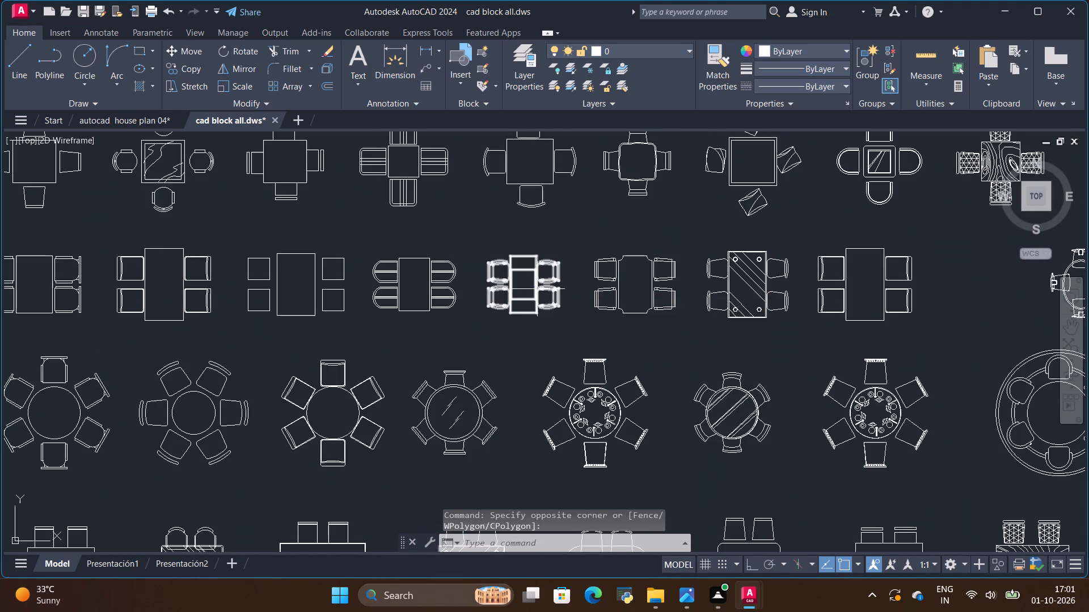
{"action": "left_click", "coordinate": [536, 290]}
{"action": "key", "text": "ctrl+c"}
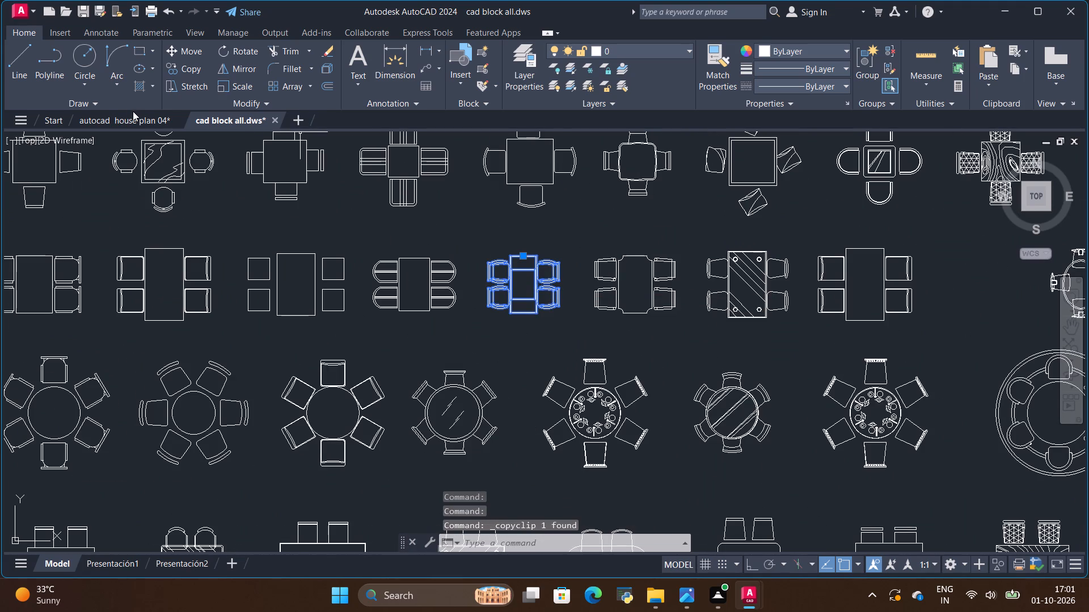
Paste the four-chair dining table into the house plan drawing, in the empty space right of the floor plan.
{"action": "left_click", "coordinate": [130, 114]}
{"action": "scroll", "coordinate": [540, 316], "scroll_direction": "down", "scroll_amount": 2}
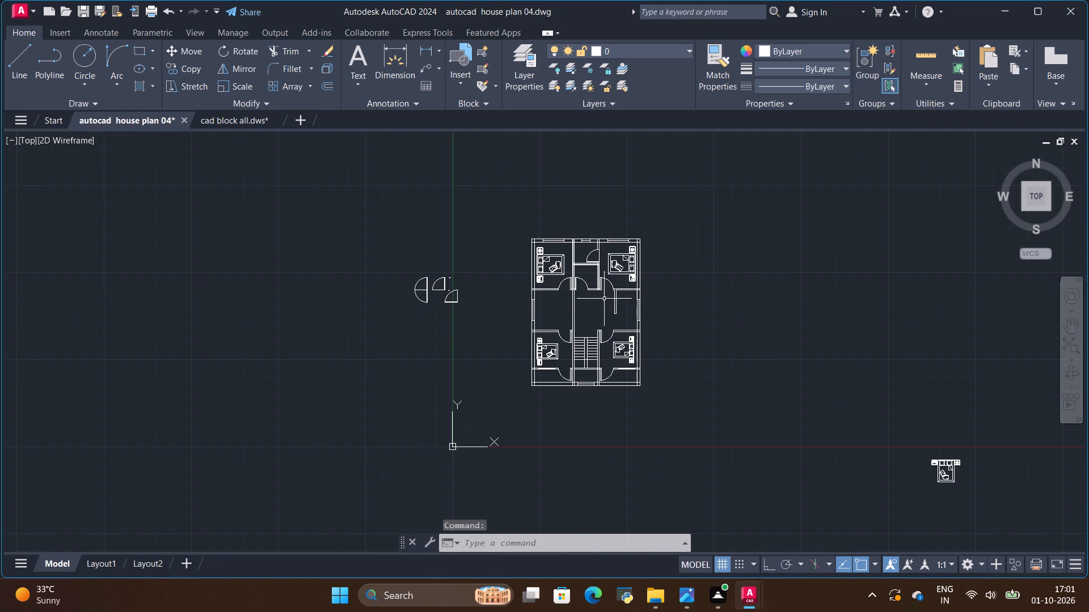
{"action": "left_click", "coordinate": [755, 284]}
{"action": "key", "text": "ctrl+v"}
{"action": "left_click", "coordinate": [738, 315]}
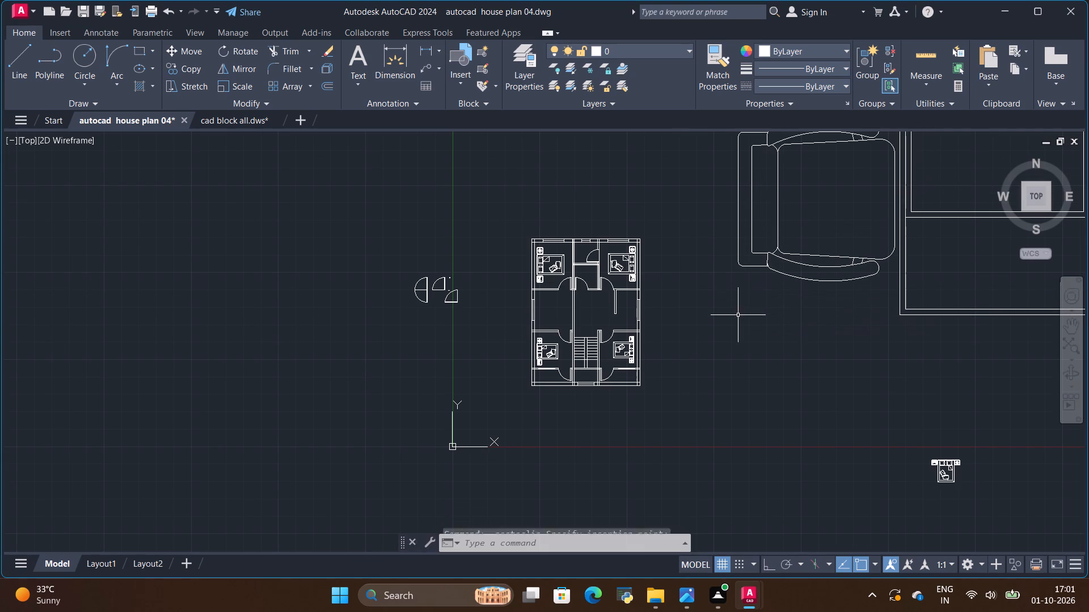
Scale the pasted four-chair dining table down to furniture size about the corner of its lower-left chair.
{"action": "left_click", "coordinate": [756, 268]}
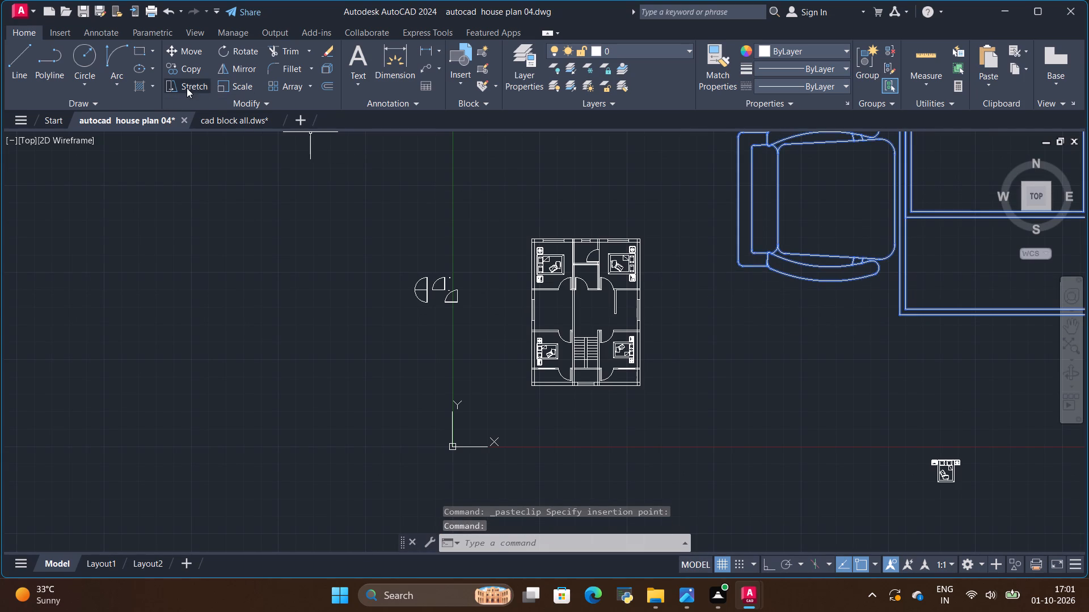
{"action": "left_click", "coordinate": [228, 86]}
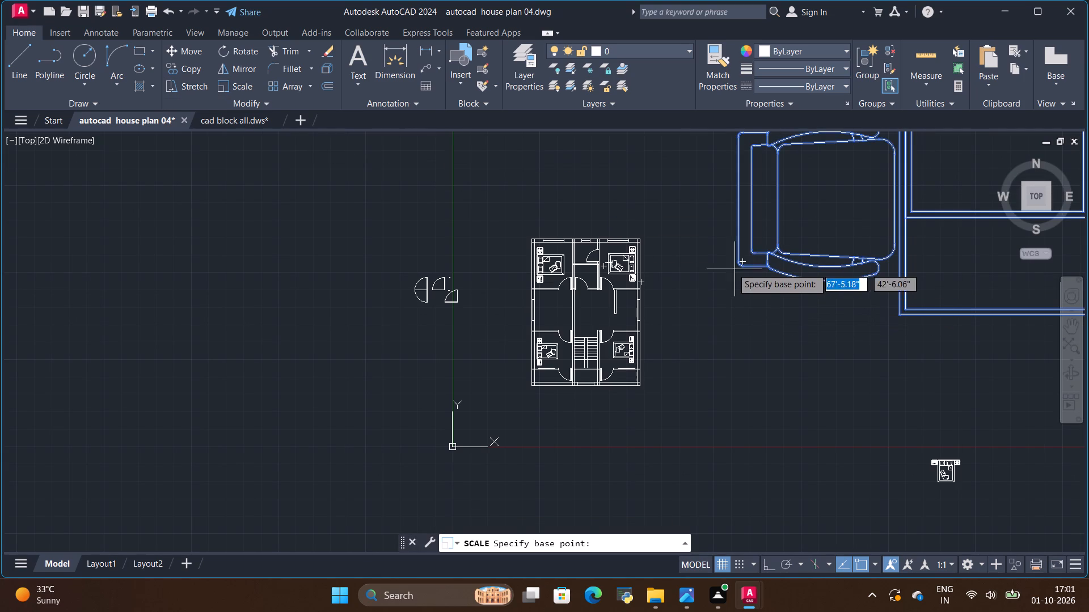
{"action": "left_click", "coordinate": [738, 265]}
{"action": "scroll", "coordinate": [738, 265], "scroll_direction": "up", "scroll_amount": 3}
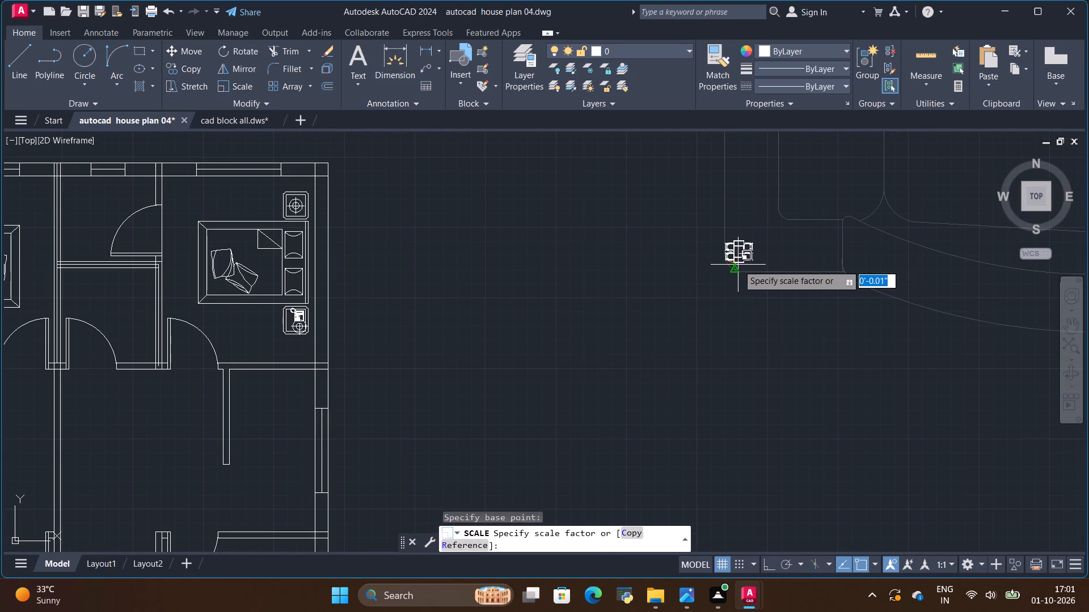
{"action": "scroll", "coordinate": [738, 265], "scroll_direction": "up", "scroll_amount": 1}
{"action": "left_click", "coordinate": [740, 262]}
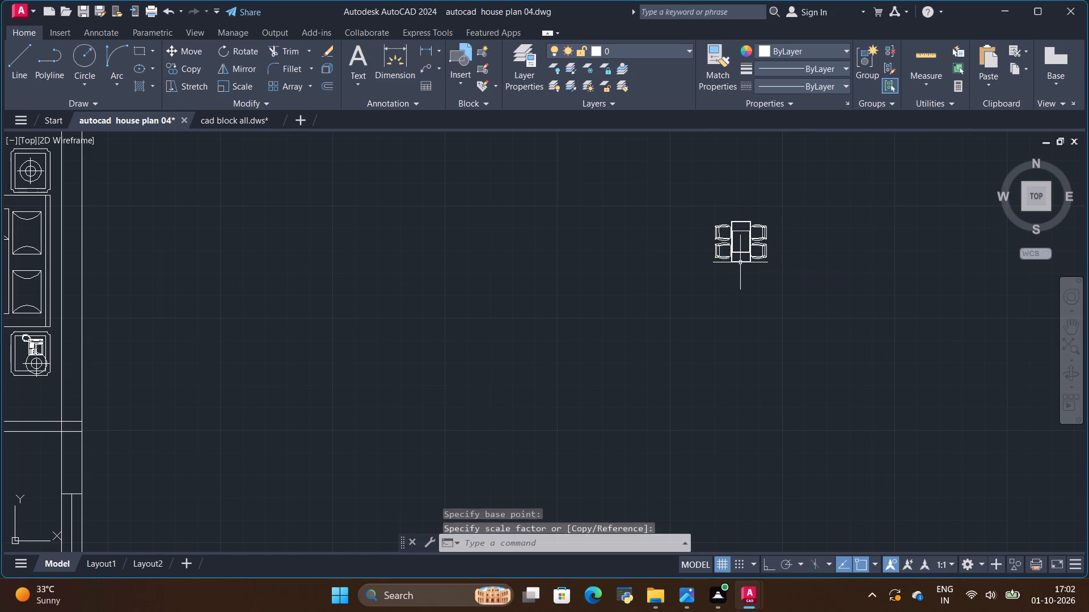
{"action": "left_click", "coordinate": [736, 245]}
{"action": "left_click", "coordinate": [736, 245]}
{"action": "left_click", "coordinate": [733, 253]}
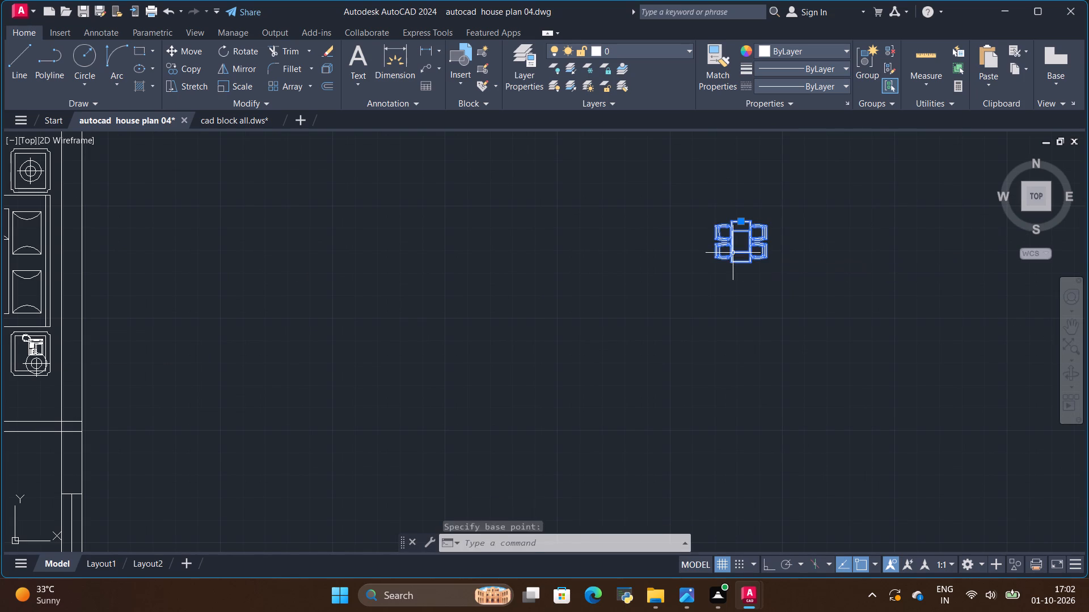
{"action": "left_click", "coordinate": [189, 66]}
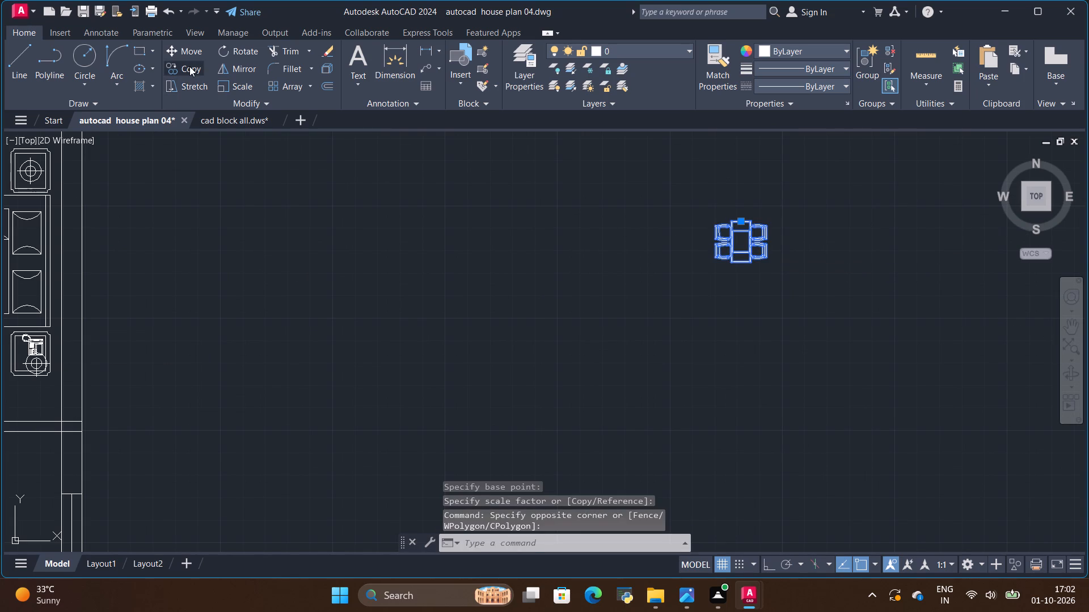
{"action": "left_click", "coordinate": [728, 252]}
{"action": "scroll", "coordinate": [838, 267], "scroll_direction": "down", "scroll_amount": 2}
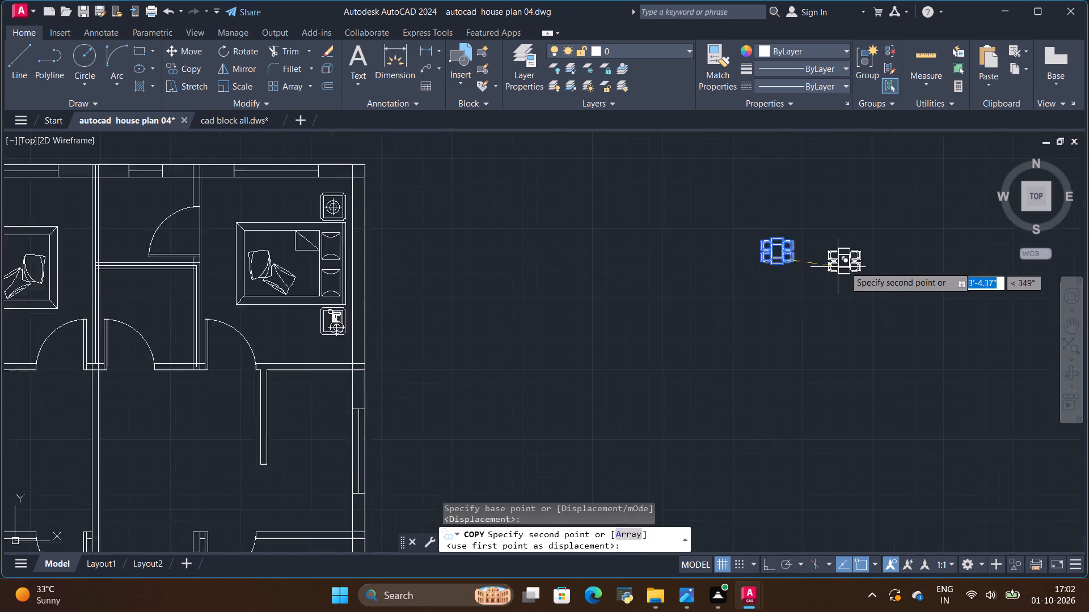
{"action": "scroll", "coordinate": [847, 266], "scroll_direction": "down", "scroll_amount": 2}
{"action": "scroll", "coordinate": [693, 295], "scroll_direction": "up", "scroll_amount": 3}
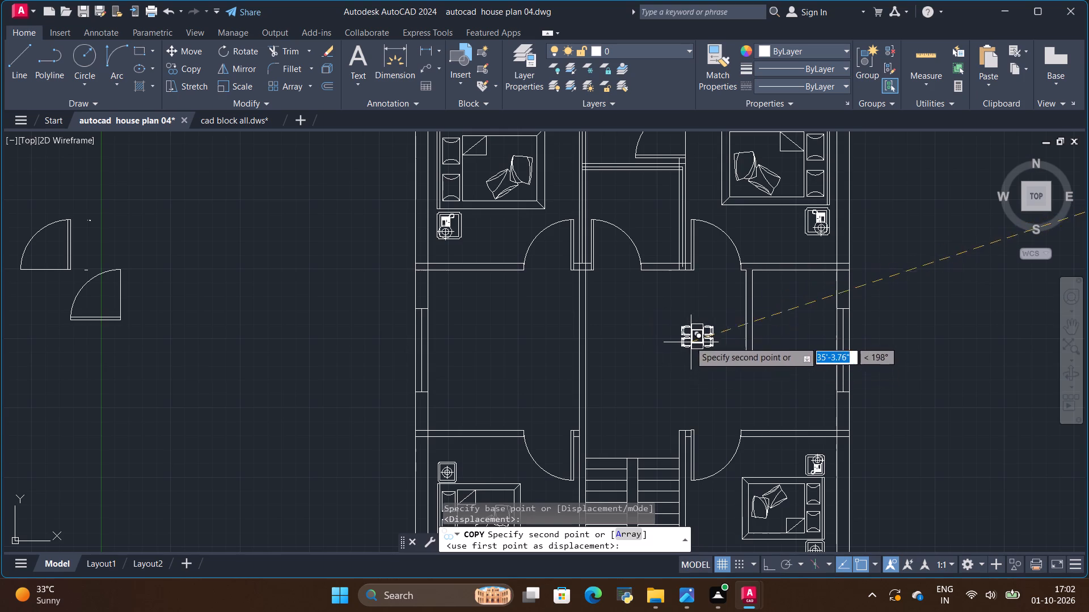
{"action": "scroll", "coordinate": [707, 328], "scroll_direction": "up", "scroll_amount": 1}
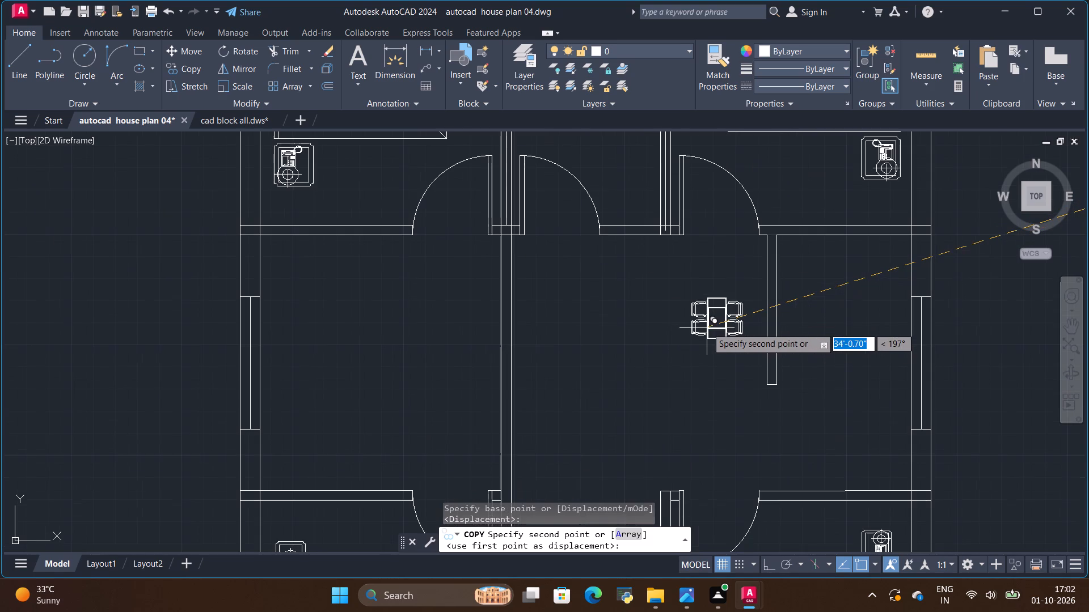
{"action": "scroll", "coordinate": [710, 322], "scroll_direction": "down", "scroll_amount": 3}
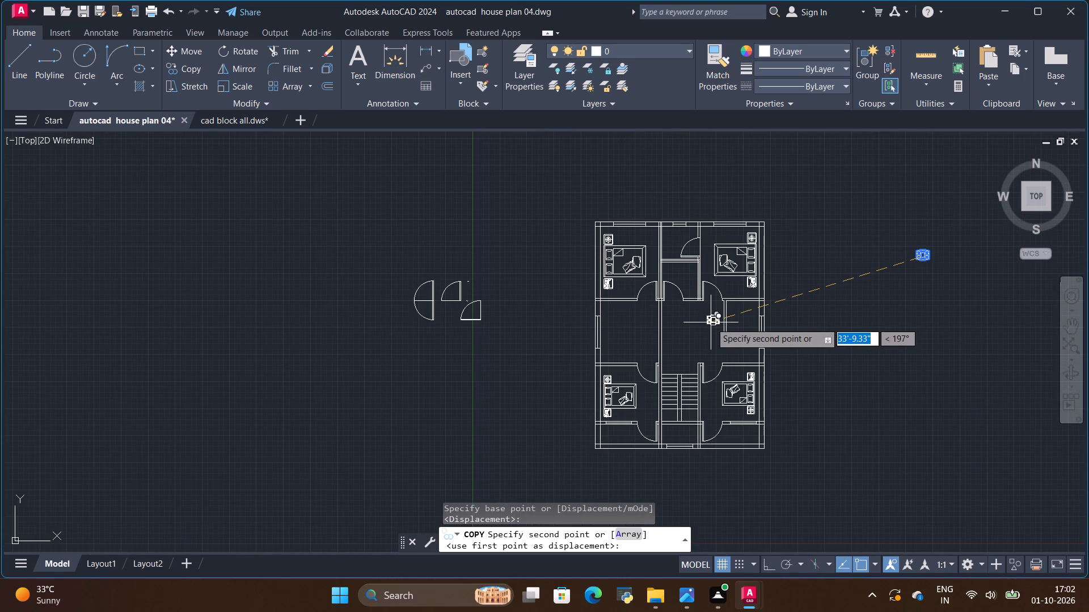
Check the reference image in Photos, and back in AutoCAD draw a short line closing the central wall level with the lower bedroom wall.
{"action": "key", "text": "alt+Tab"}
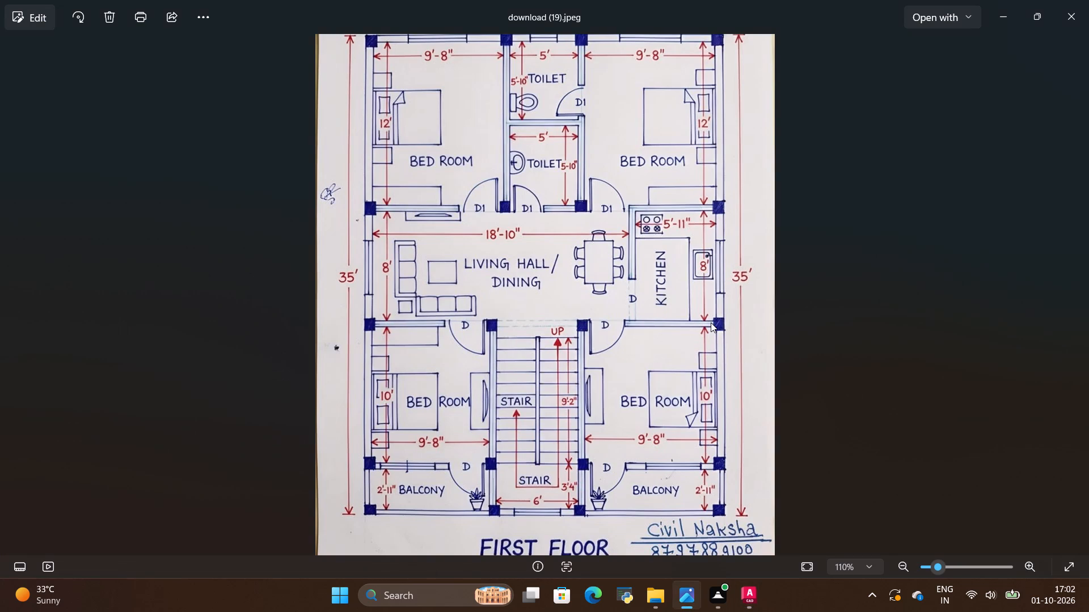
{"action": "key", "text": "alt+Tab"}
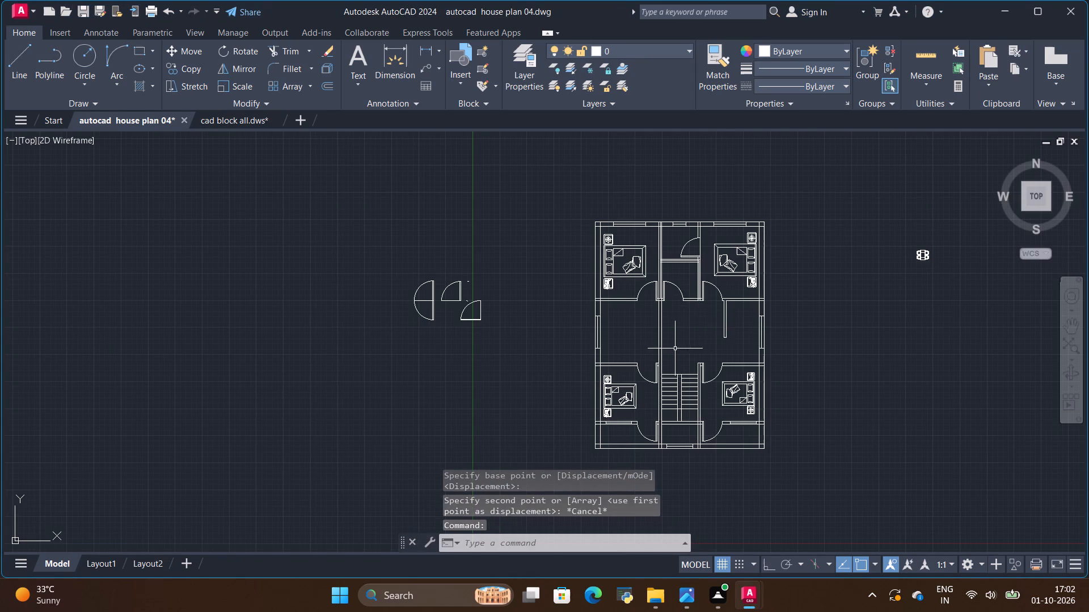
{"action": "scroll", "coordinate": [669, 352], "scroll_direction": "up", "scroll_amount": 3}
{"action": "scroll", "coordinate": [649, 375], "scroll_direction": "down", "scroll_amount": 1}
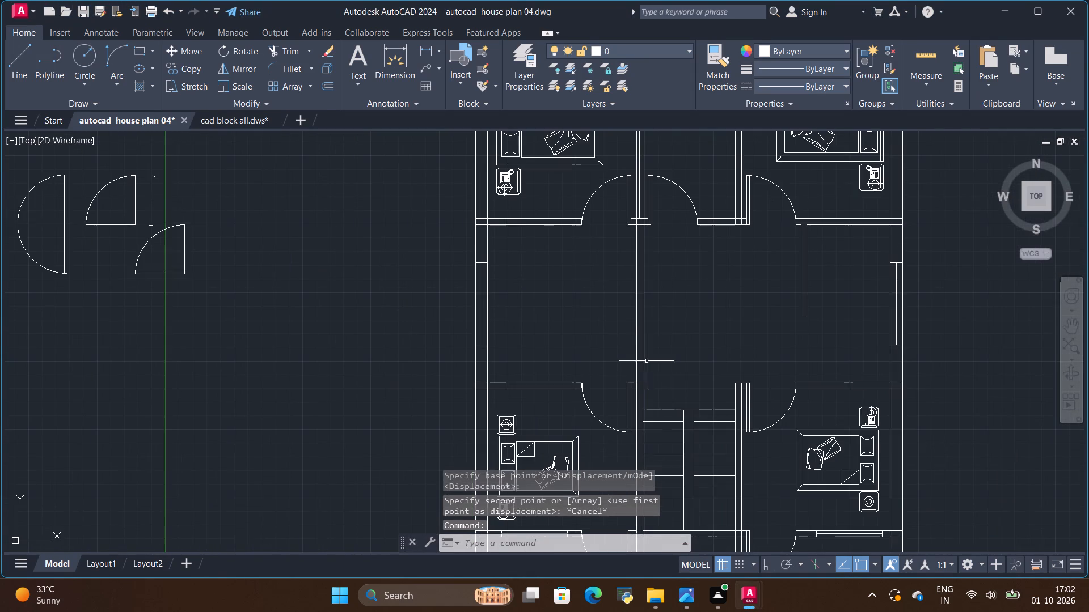
{"action": "left_click", "coordinate": [23, 59]}
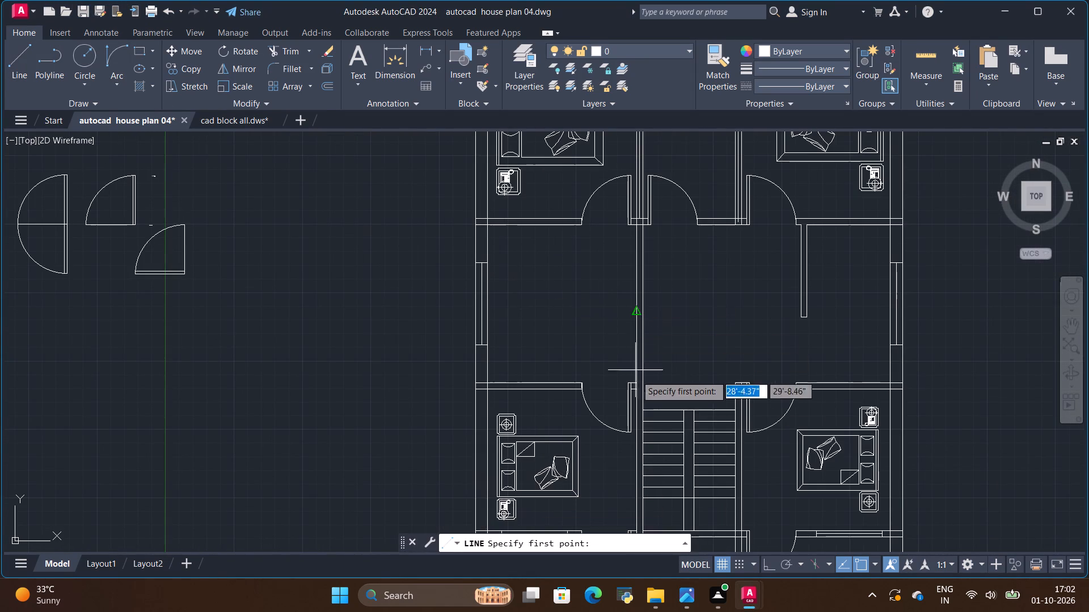
{"action": "scroll", "coordinate": [646, 398], "scroll_direction": "up", "scroll_amount": 3}
{"action": "left_click", "coordinate": [611, 337]}
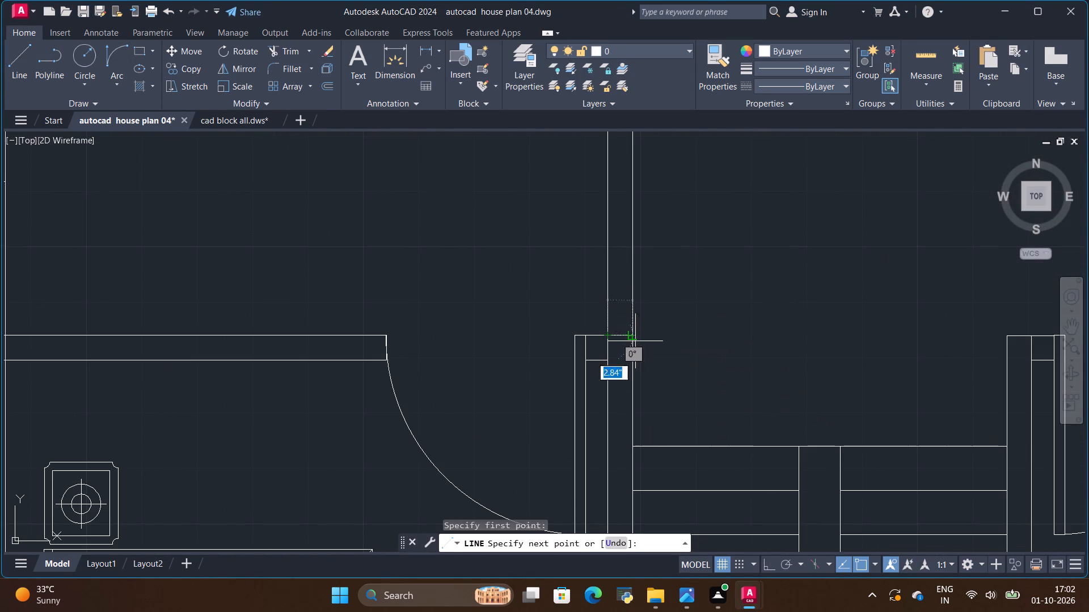
{"action": "left_click", "coordinate": [634, 338]}
{"action": "key", "text": "Escape"}
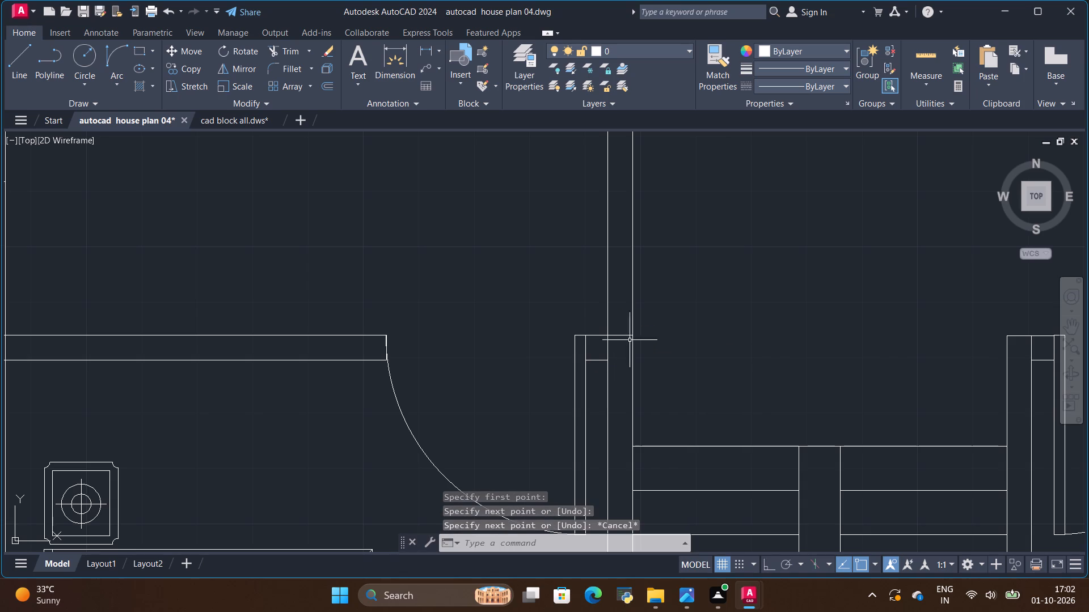
Trim away the double wall lines that cross the living hall between the upper and lower rooms.
{"action": "left_click", "coordinate": [279, 47]}
{"action": "left_click_drag", "start_coordinate": [560, 203], "coordinate": [660, 233]}
{"action": "scroll", "coordinate": [656, 260], "scroll_direction": "down", "scroll_amount": 6}
{"action": "scroll", "coordinate": [666, 223], "scroll_direction": "up", "scroll_amount": 3}
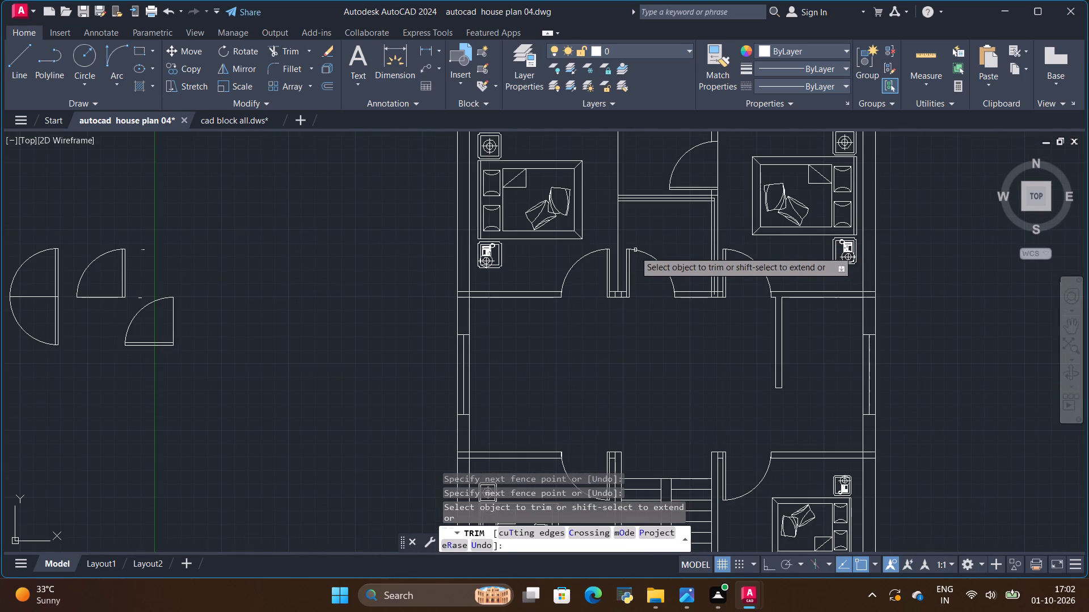
{"action": "scroll", "coordinate": [623, 278], "scroll_direction": "down", "scroll_amount": 1}
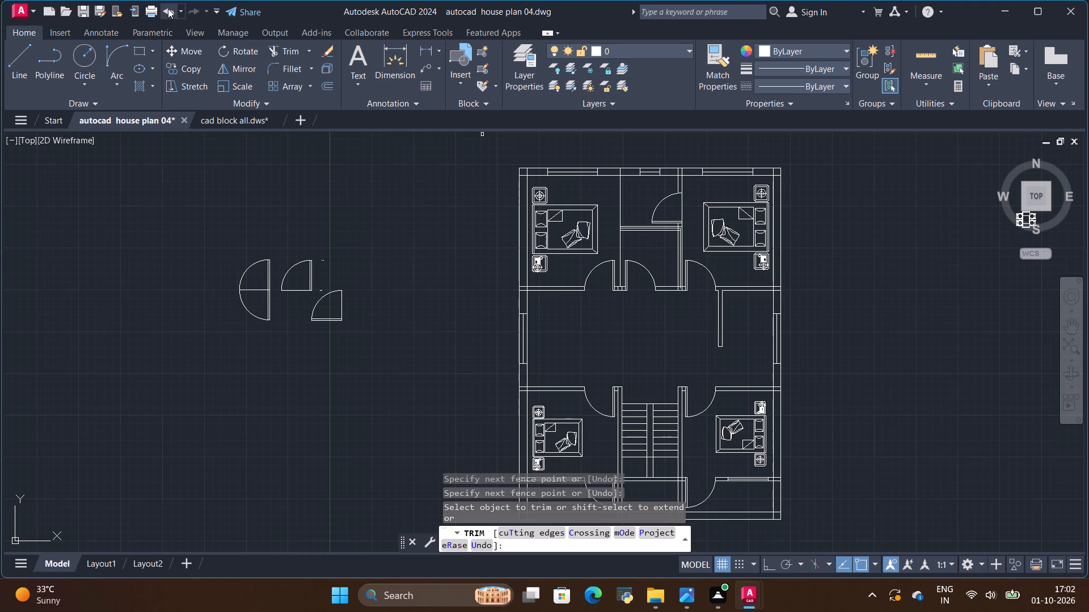
{"action": "scroll", "coordinate": [607, 167], "scroll_direction": "up", "scroll_amount": 1}
{"action": "scroll", "coordinate": [631, 218], "scroll_direction": "up", "scroll_amount": 1}
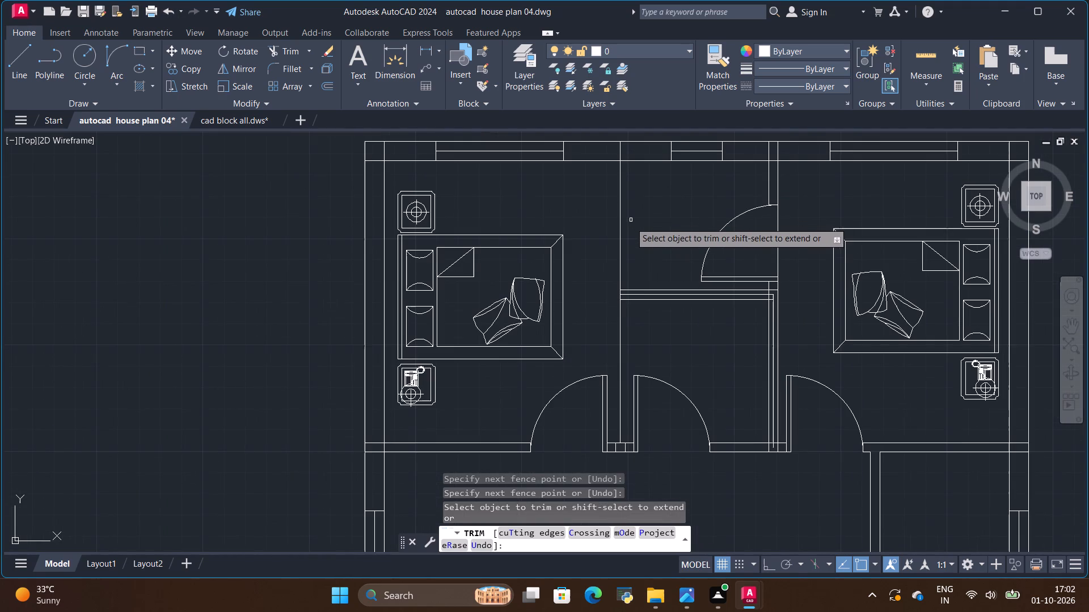
{"action": "key", "text": "space"}
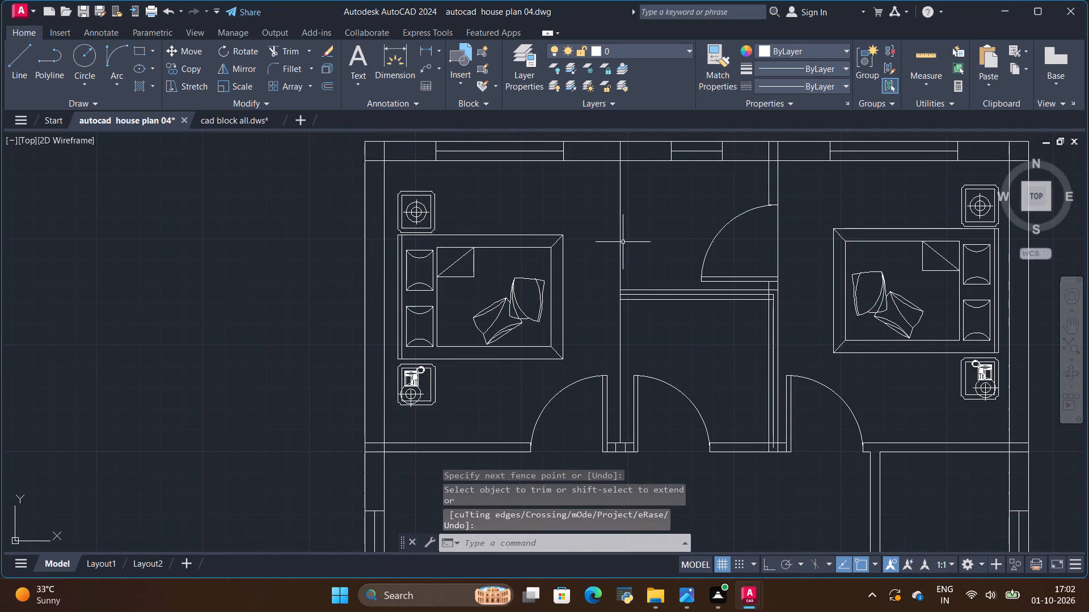
Copy the single wall line between the upper-left bedroom and the toilets 2.25" to each side.
{"action": "left_click", "coordinate": [623, 242]}
{"action": "left_click", "coordinate": [621, 245]}
{"action": "left_click", "coordinate": [624, 249]}
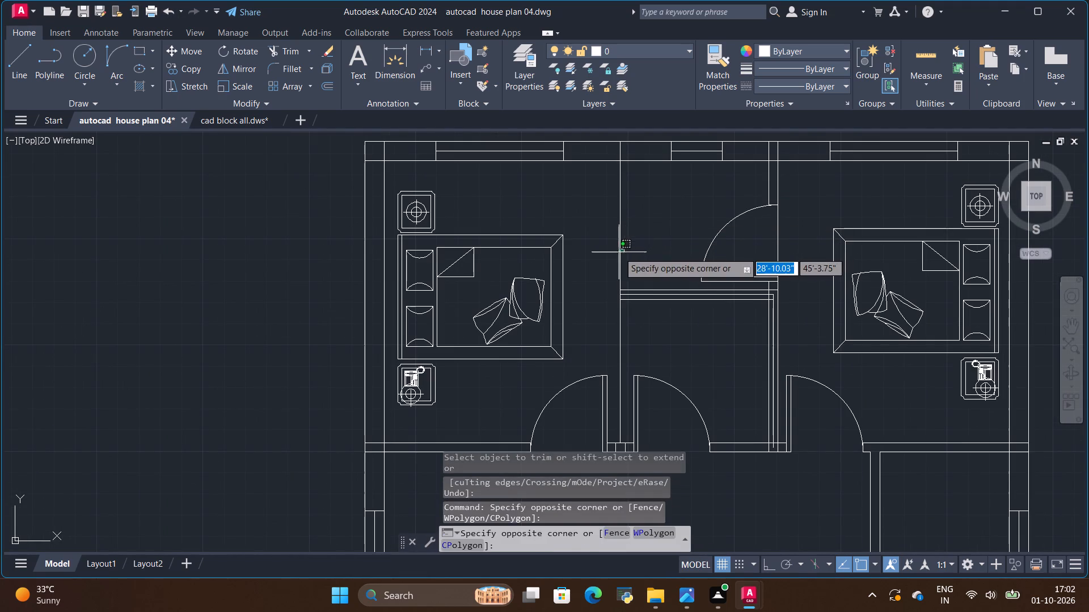
{"action": "left_click", "coordinate": [619, 252]}
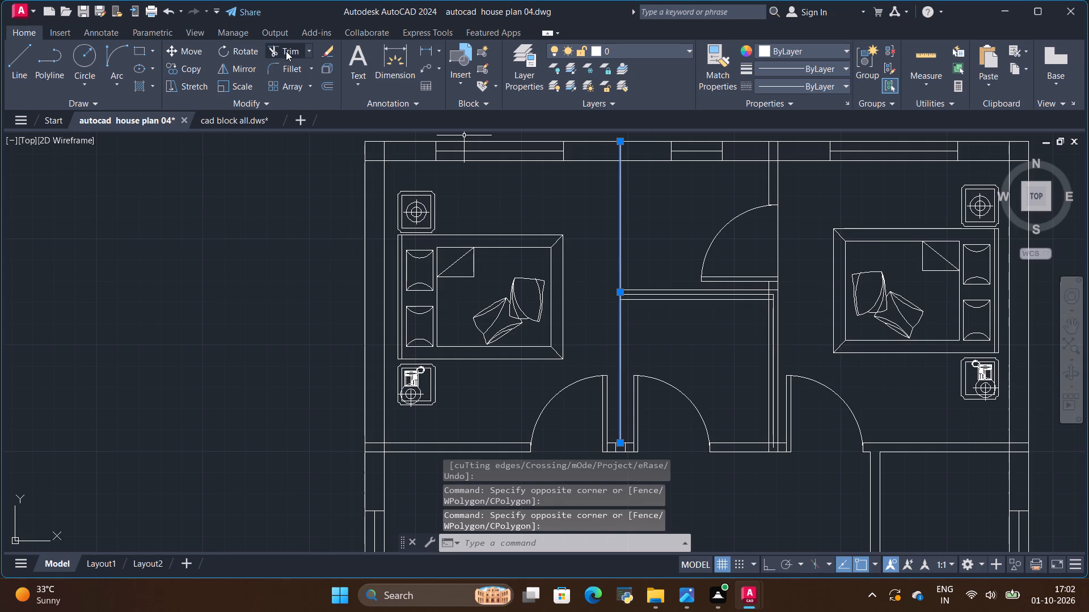
{"action": "left_click", "coordinate": [197, 65]}
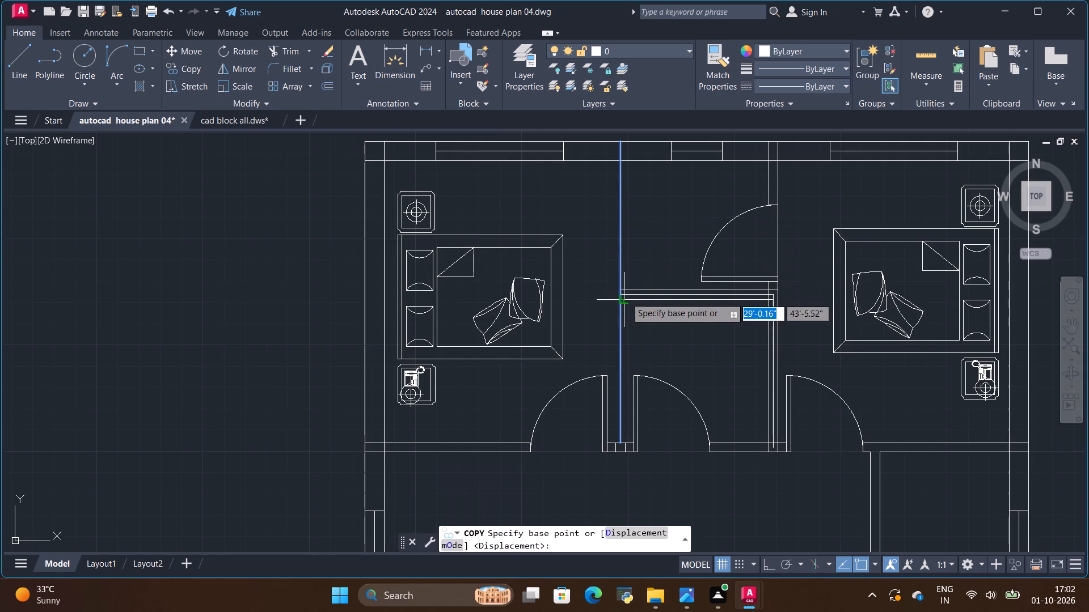
{"action": "left_click", "coordinate": [622, 288]}
{"action": "key", "text": "BackSpace"}
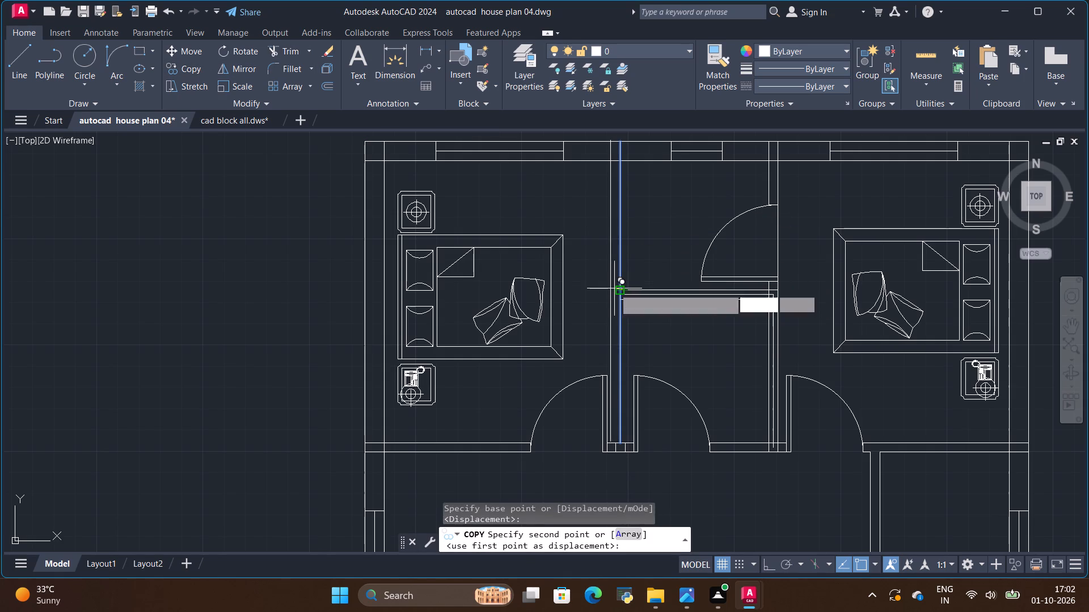
{"action": "key", "text": "BackSpace"}
{"action": "type", "text": "2.25"}
{"action": "key", "text": "shift+quotedbl"}
{"action": "key", "text": "Return"}
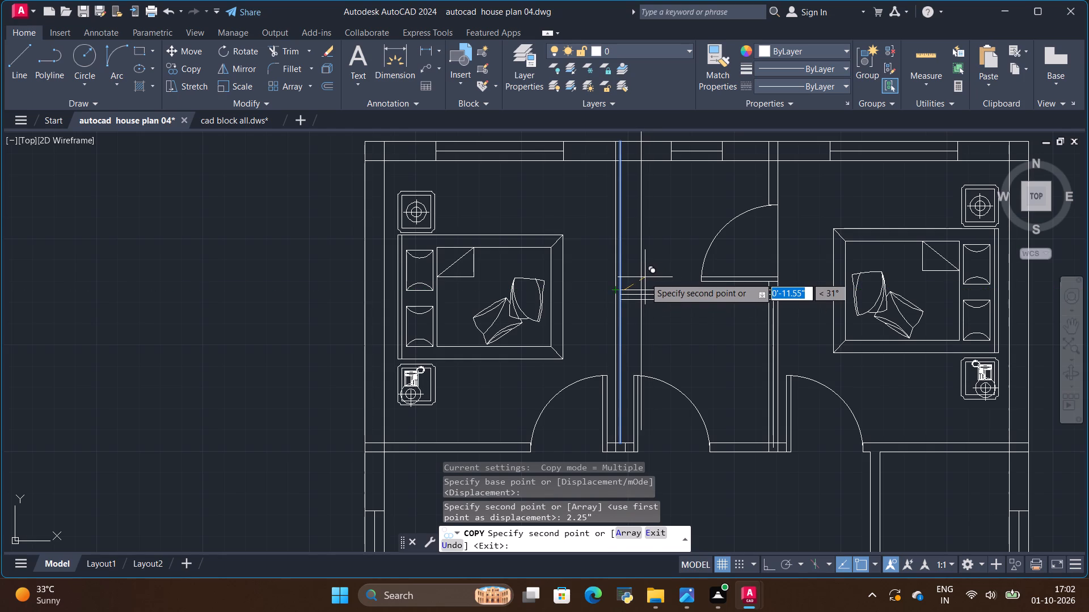
{"action": "key", "text": "BackSpace"}
{"action": "key", "text": "BackSpace"}
{"action": "type", "text": "2.25"}
{"action": "key", "text": "shift+quotedbl"}
{"action": "key", "text": "Return"}
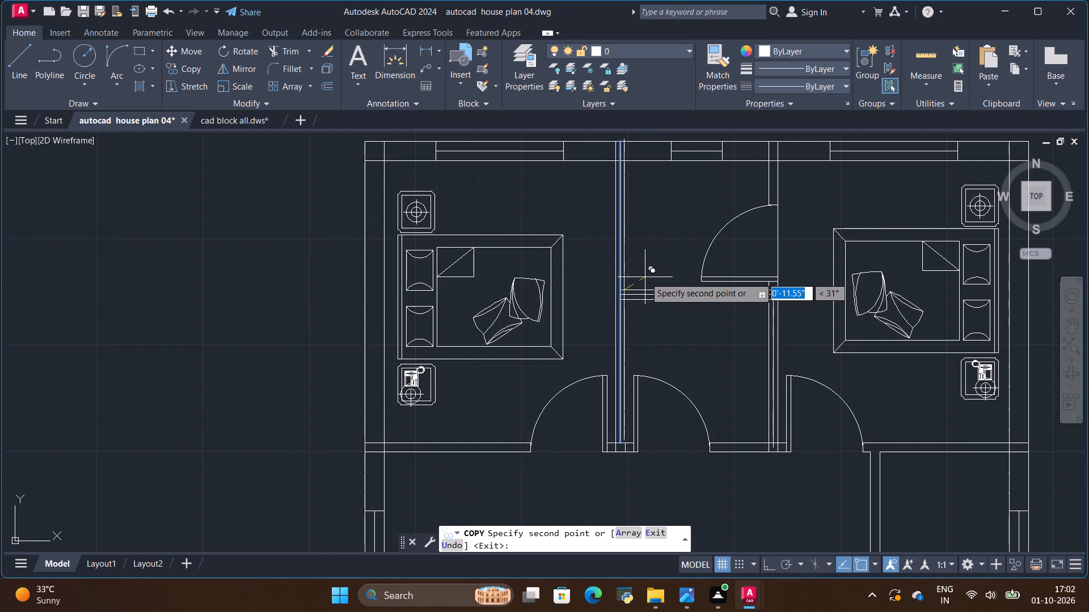
{"action": "key", "text": "Escape"}
Stretch the lower end of the toilet-side copied wall line down to the upper edge of the short wall between the doors.
{"action": "scroll", "coordinate": [931, 308], "scroll_direction": "up", "scroll_amount": 1}
{"action": "scroll", "coordinate": [664, 255], "scroll_direction": "down", "scroll_amount": 4}
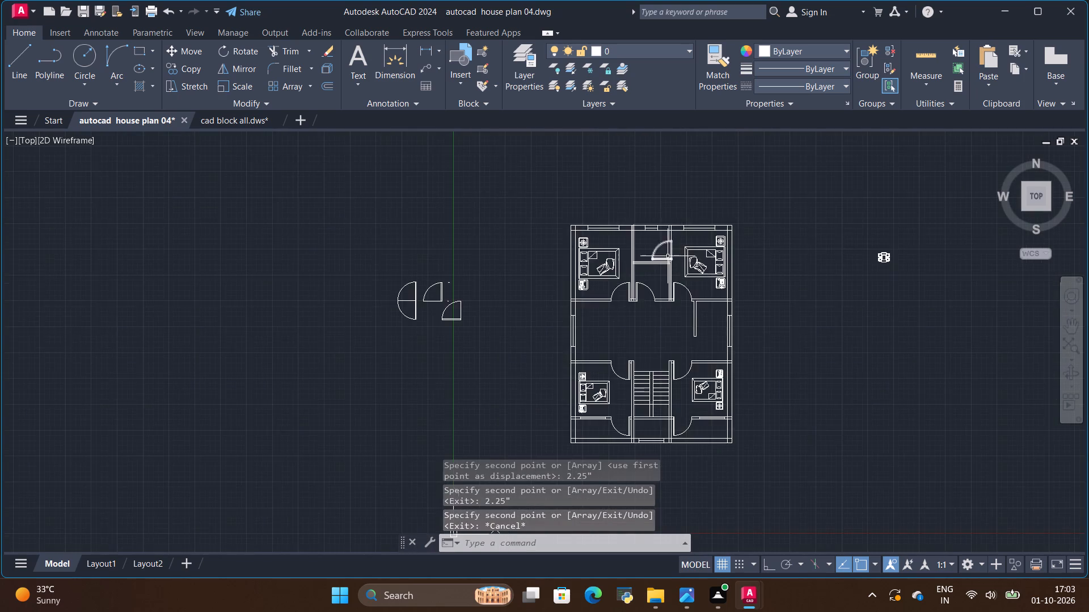
{"action": "scroll", "coordinate": [645, 253], "scroll_direction": "up", "scroll_amount": 3}
{"action": "scroll", "coordinate": [577, 239], "scroll_direction": "up", "scroll_amount": 2}
{"action": "scroll", "coordinate": [594, 211], "scroll_direction": "down", "scroll_amount": 2}
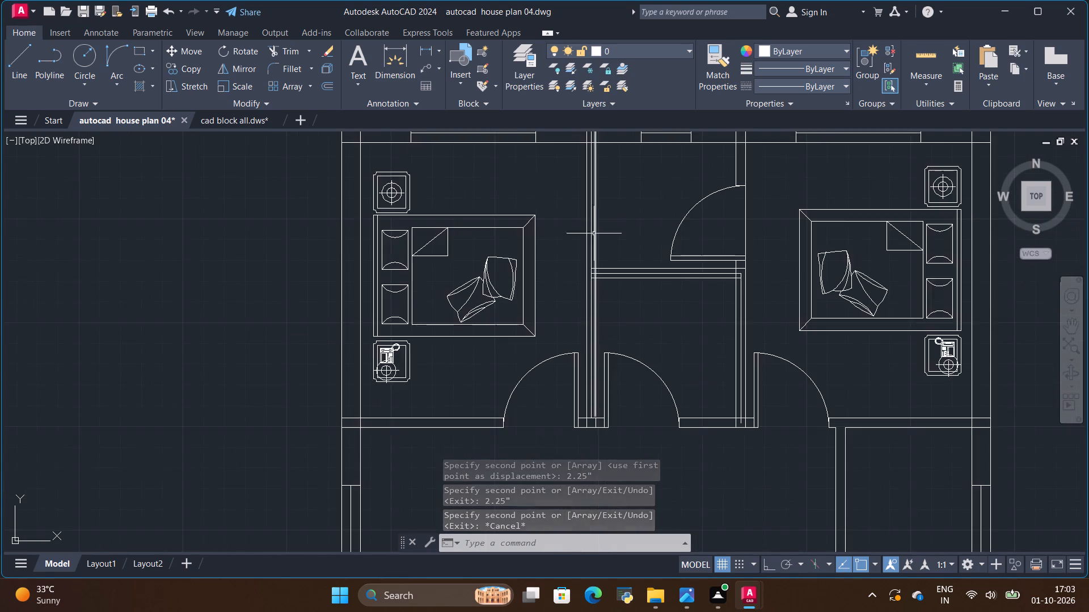
{"action": "scroll", "coordinate": [593, 240], "scroll_direction": "up", "scroll_amount": 3}
{"action": "scroll", "coordinate": [596, 233], "scroll_direction": "down", "scroll_amount": 3}
{"action": "scroll", "coordinate": [632, 309], "scroll_direction": "down", "scroll_amount": 3}
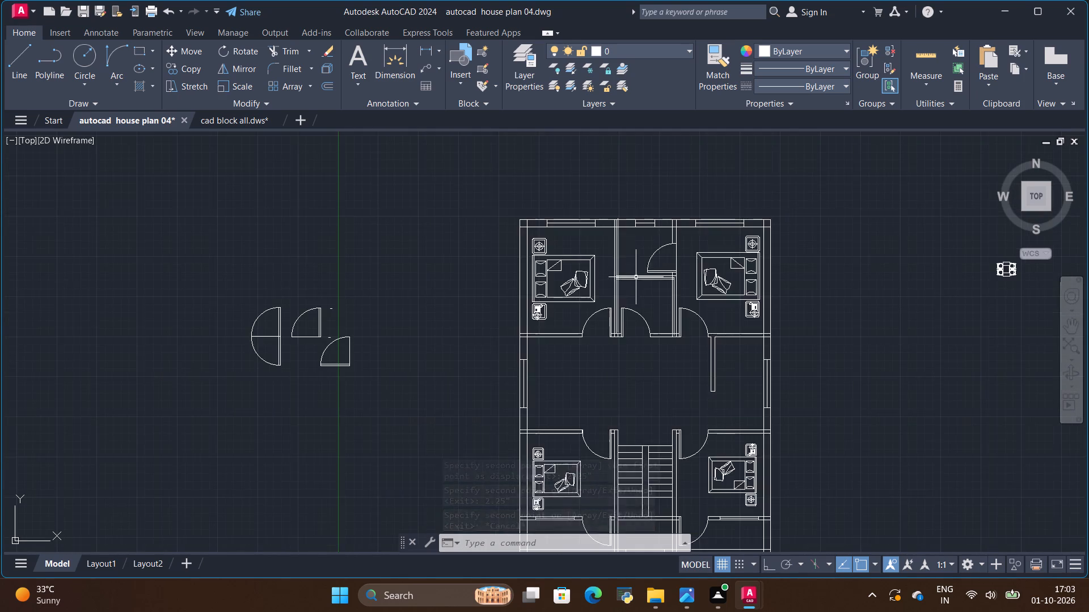
{"action": "scroll", "coordinate": [626, 330], "scroll_direction": "up", "scroll_amount": 2}
{"action": "scroll", "coordinate": [638, 267], "scroll_direction": "up", "scroll_amount": 3}
{"action": "scroll", "coordinate": [605, 315], "scroll_direction": "down", "scroll_amount": 1}
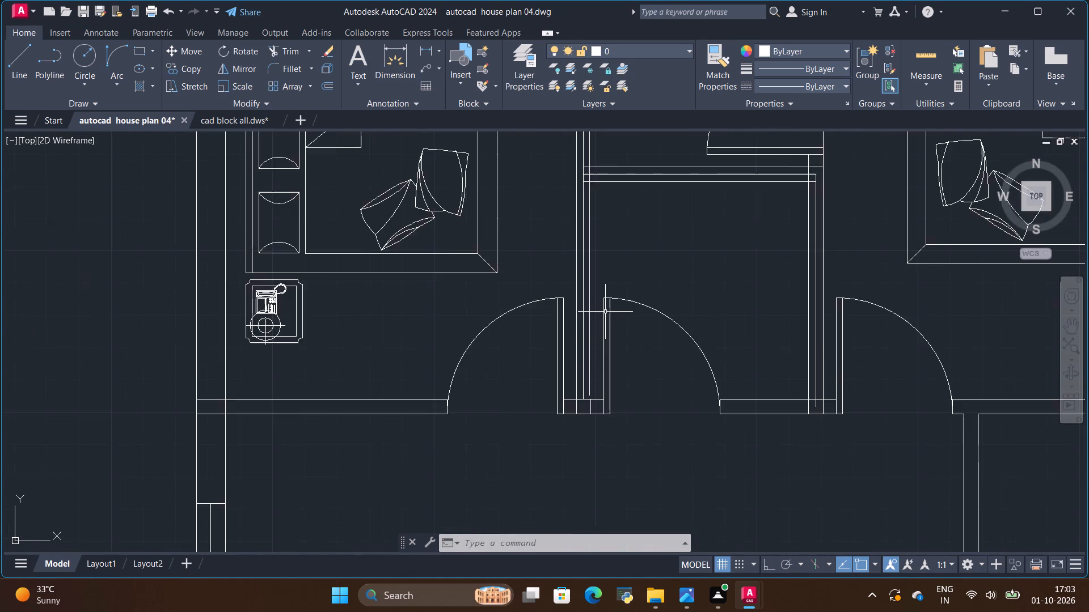
{"action": "scroll", "coordinate": [605, 311], "scroll_direction": "down", "scroll_amount": 1}
{"action": "scroll", "coordinate": [588, 361], "scroll_direction": "up", "scroll_amount": 5}
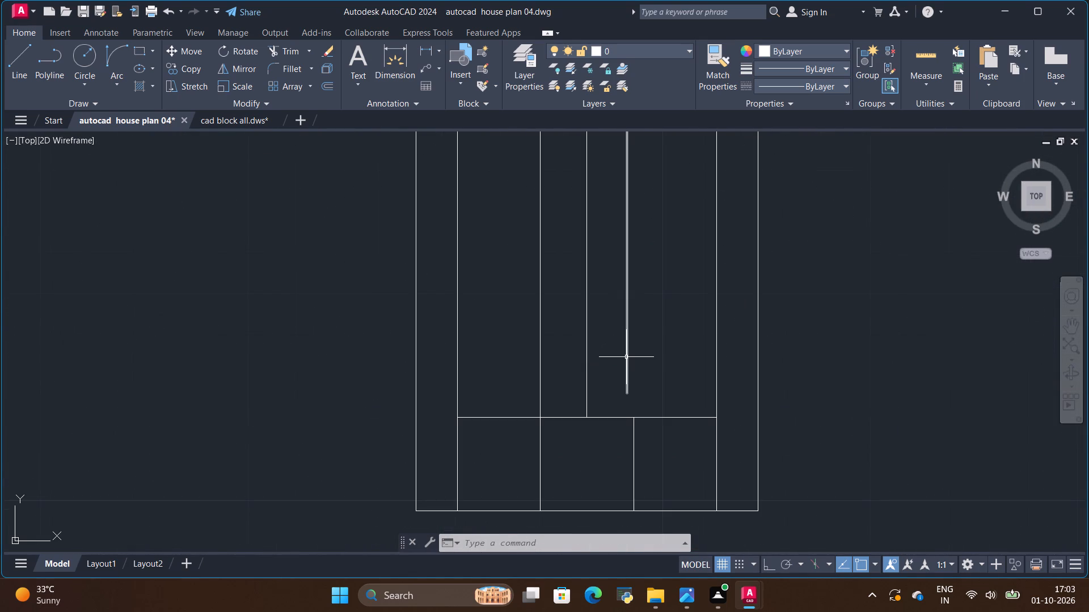
{"action": "left_click", "coordinate": [626, 358]}
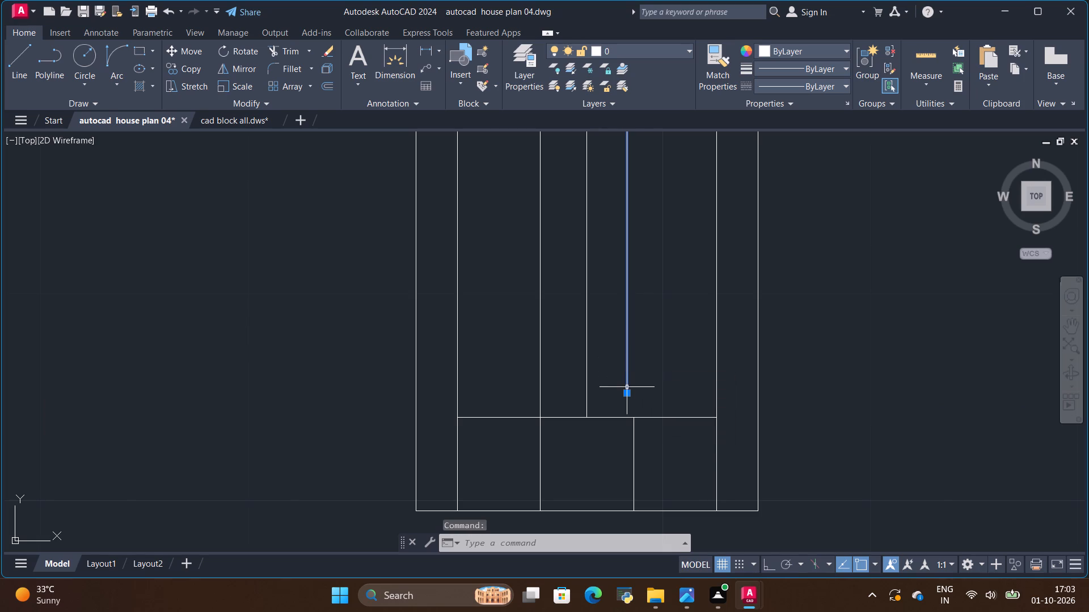
{"action": "left_click", "coordinate": [626, 395]}
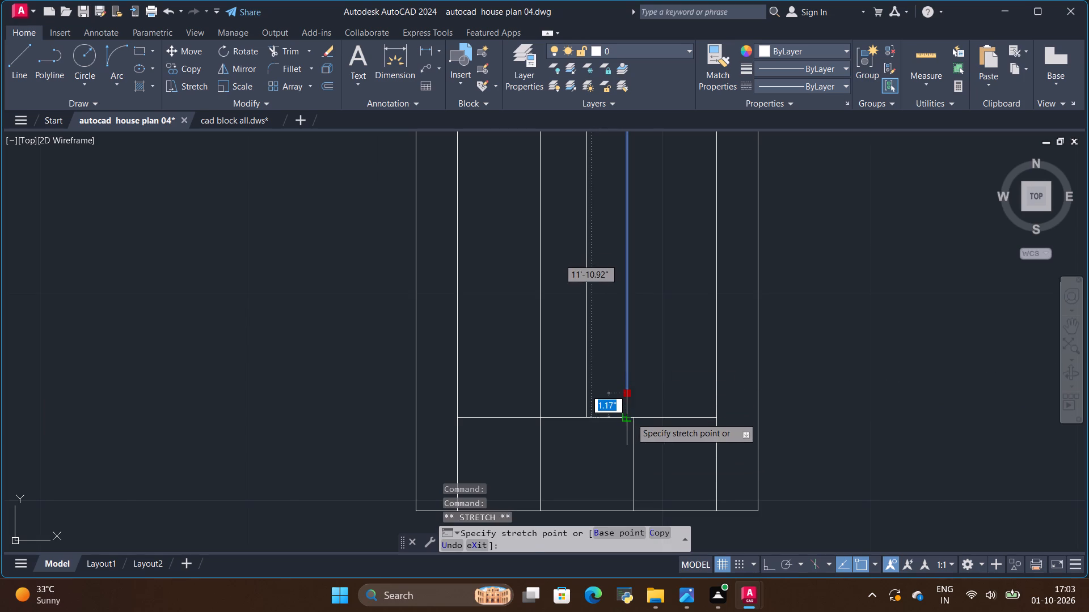
{"action": "left_click", "coordinate": [631, 418]}
{"action": "key", "text": "Escape"}
{"action": "scroll", "coordinate": [598, 409], "scroll_direction": "down", "scroll_amount": 2}
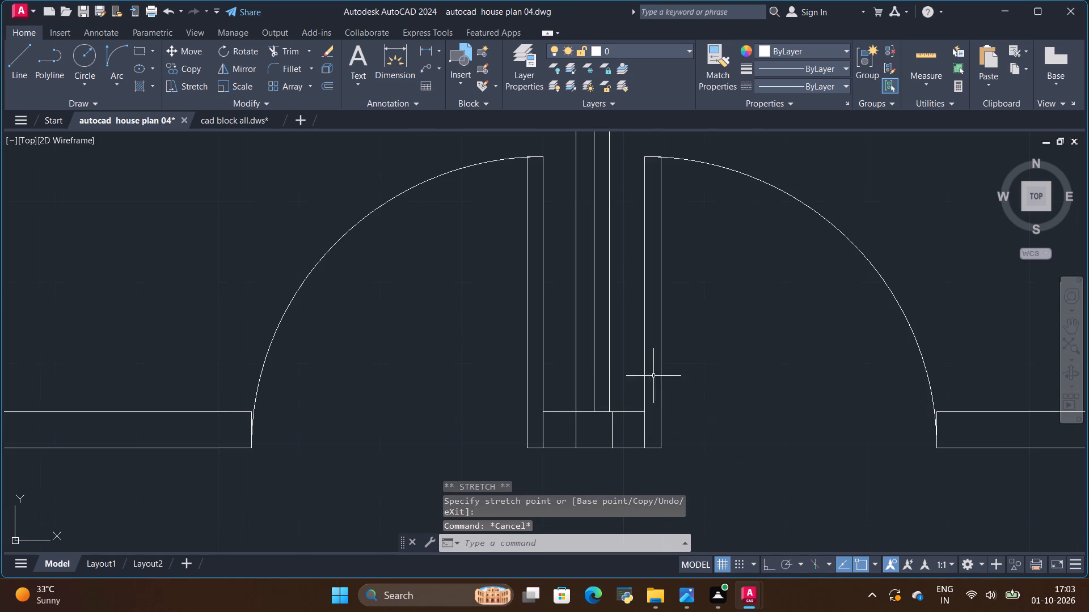
{"action": "scroll", "coordinate": [712, 356], "scroll_direction": "down", "scroll_amount": 3}
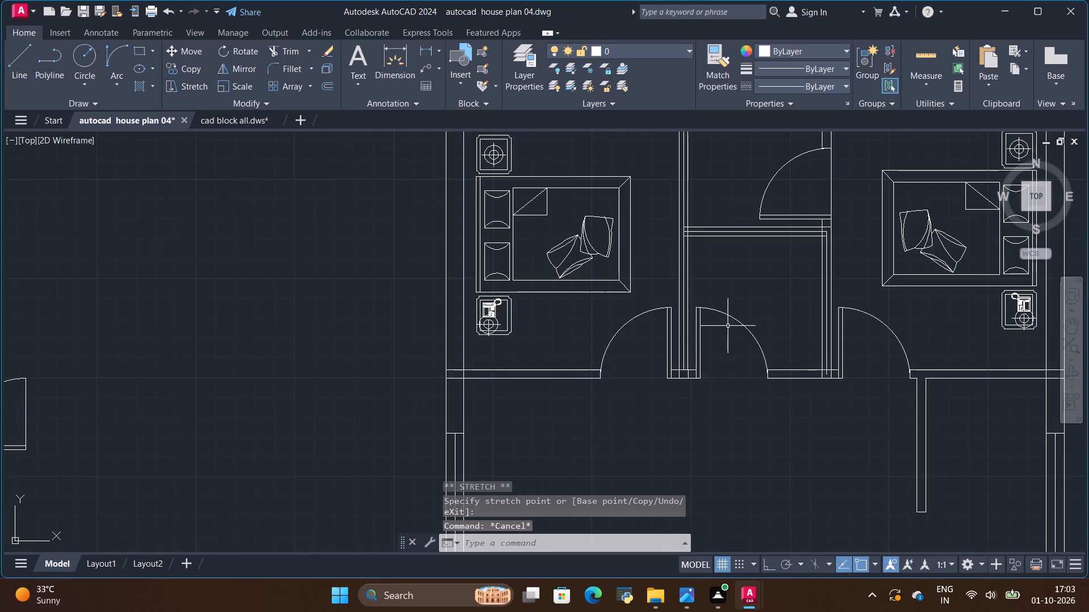
Trim the end of the copied toilet-side wall line that projects past the plan's upper outer wall.
{"action": "scroll", "coordinate": [728, 324], "scroll_direction": "down", "scroll_amount": 2}
{"action": "scroll", "coordinate": [729, 210], "scroll_direction": "up", "scroll_amount": 3}
{"action": "scroll", "coordinate": [669, 291], "scroll_direction": "up", "scroll_amount": 2}
{"action": "scroll", "coordinate": [605, 320], "scroll_direction": "up", "scroll_amount": 2}
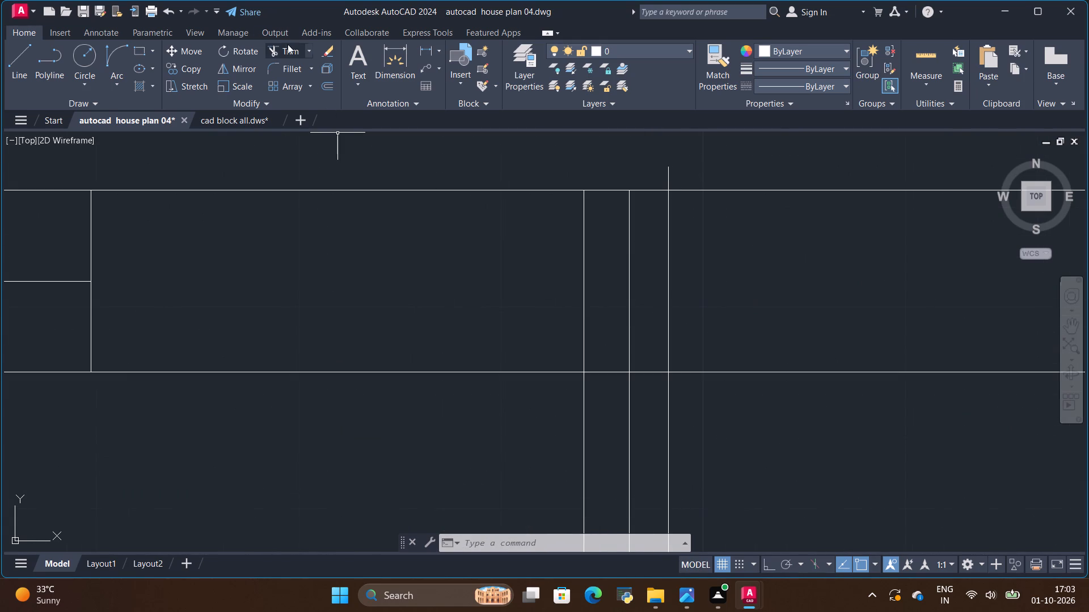
{"action": "left_click", "coordinate": [288, 46]}
{"action": "left_click_drag", "start_coordinate": [684, 164], "coordinate": [648, 175]}
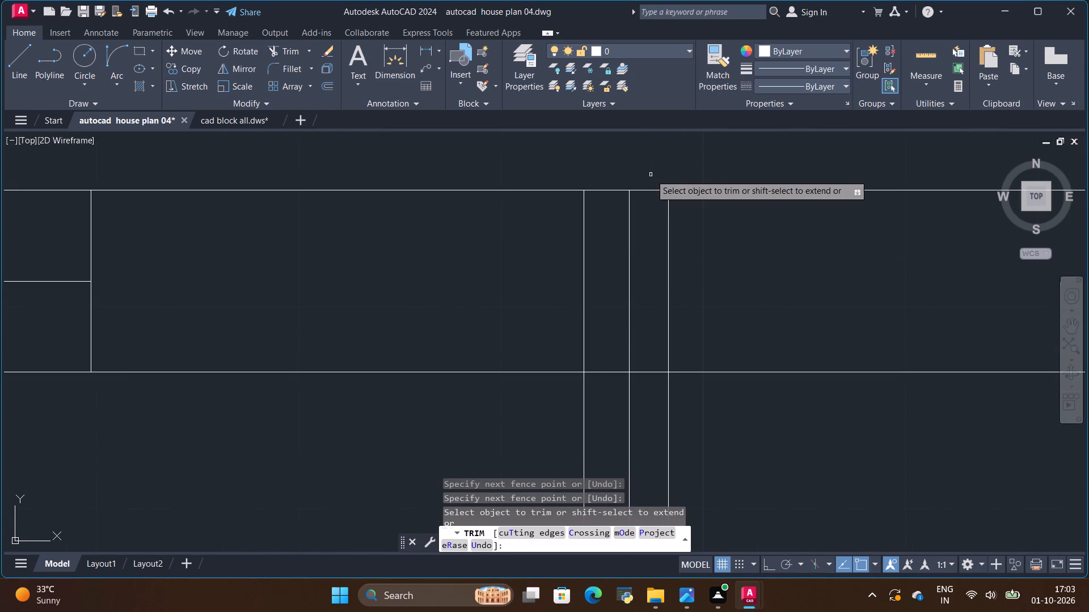
{"action": "scroll", "coordinate": [651, 175], "scroll_direction": "down", "scroll_amount": 6}
{"action": "scroll", "coordinate": [643, 270], "scroll_direction": "down", "scroll_amount": 2}
{"action": "scroll", "coordinate": [639, 374], "scroll_direction": "up", "scroll_amount": 2}
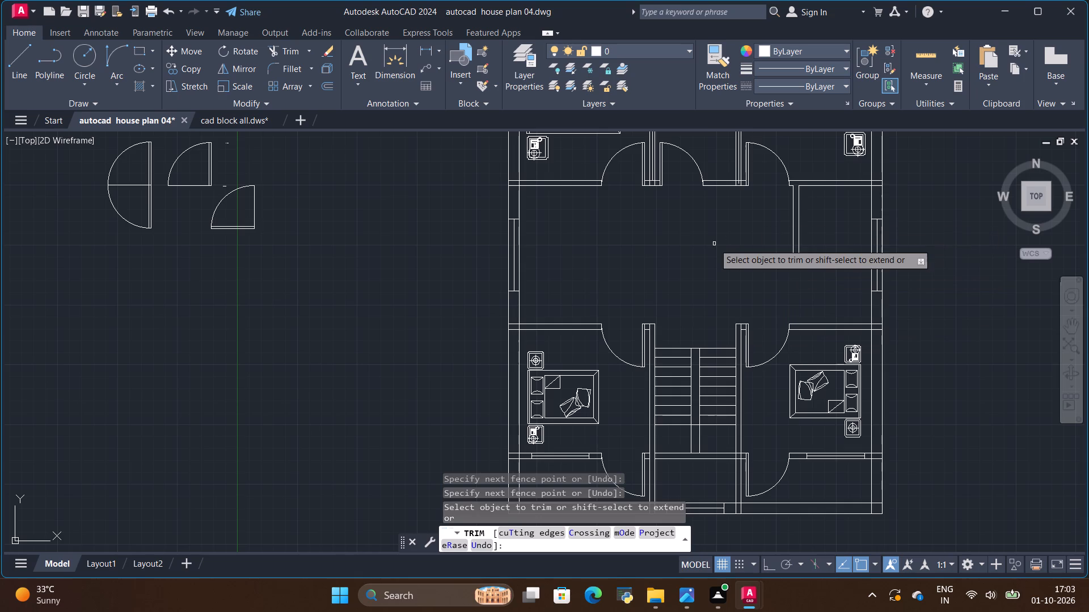
{"action": "scroll", "coordinate": [714, 244], "scroll_direction": "down", "scroll_amount": 2}
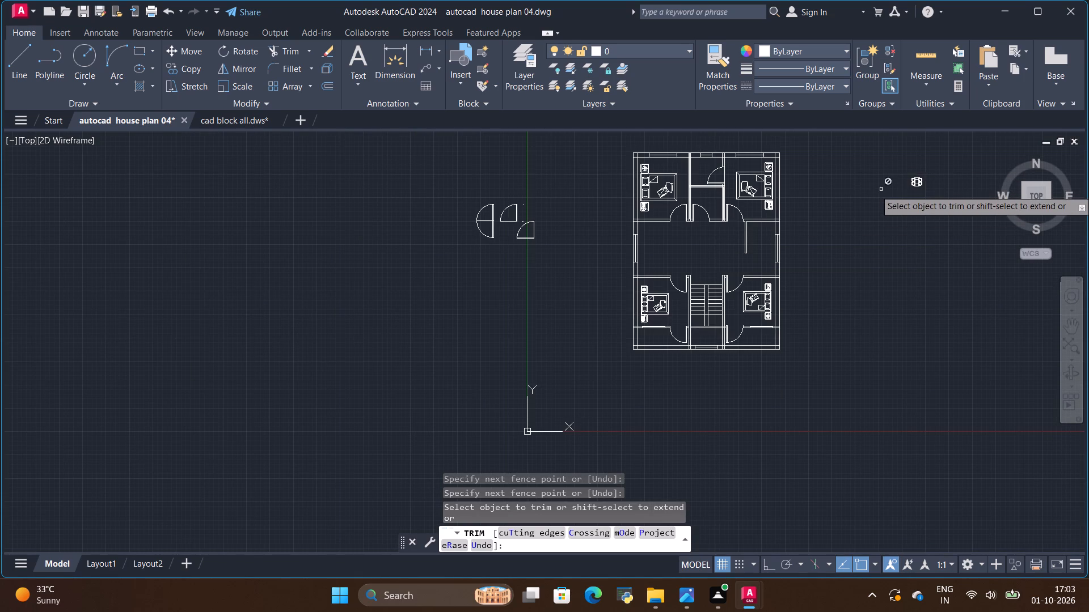
{"action": "key", "text": "space"}
Copy the small four-chair dining set from outside the plan into the central living/dining hall.
{"action": "left_click", "coordinate": [917, 183]}
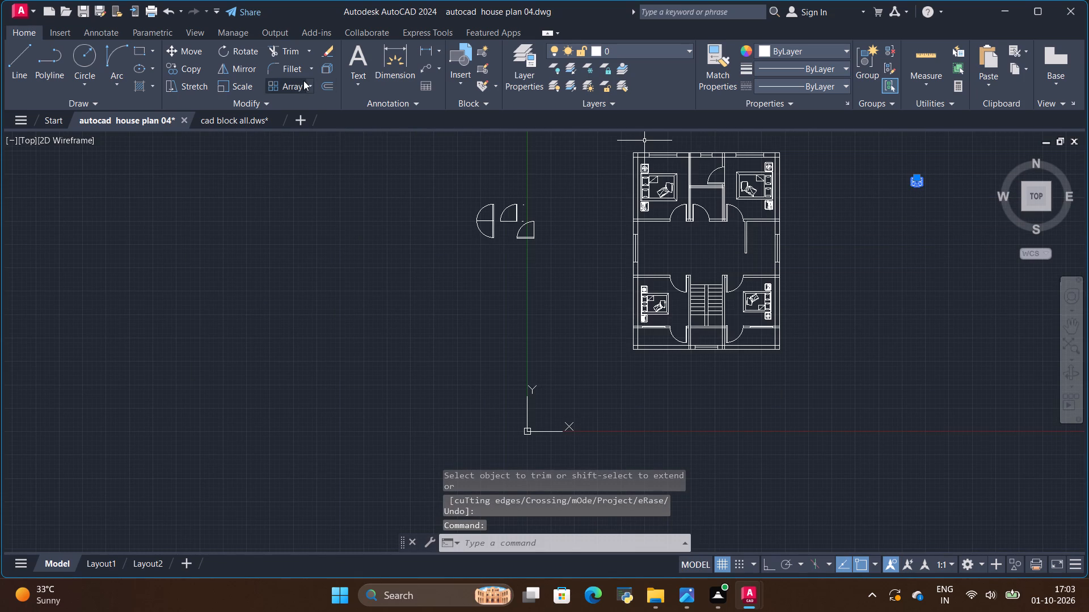
{"action": "left_click", "coordinate": [195, 63]}
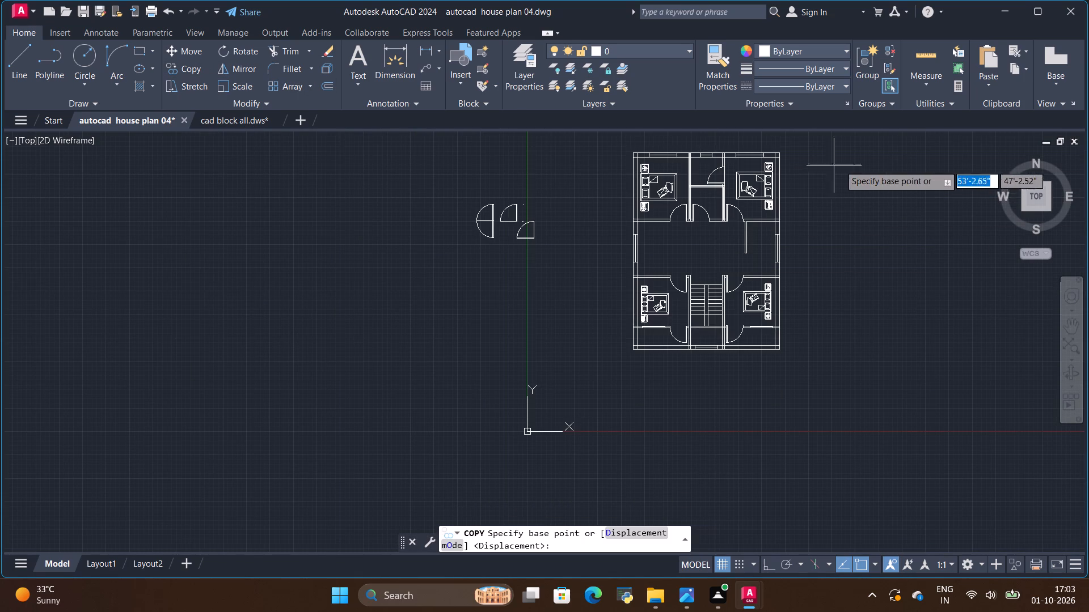
{"action": "left_click", "coordinate": [917, 180]}
{"action": "scroll", "coordinate": [693, 253], "scroll_direction": "up", "scroll_amount": 2}
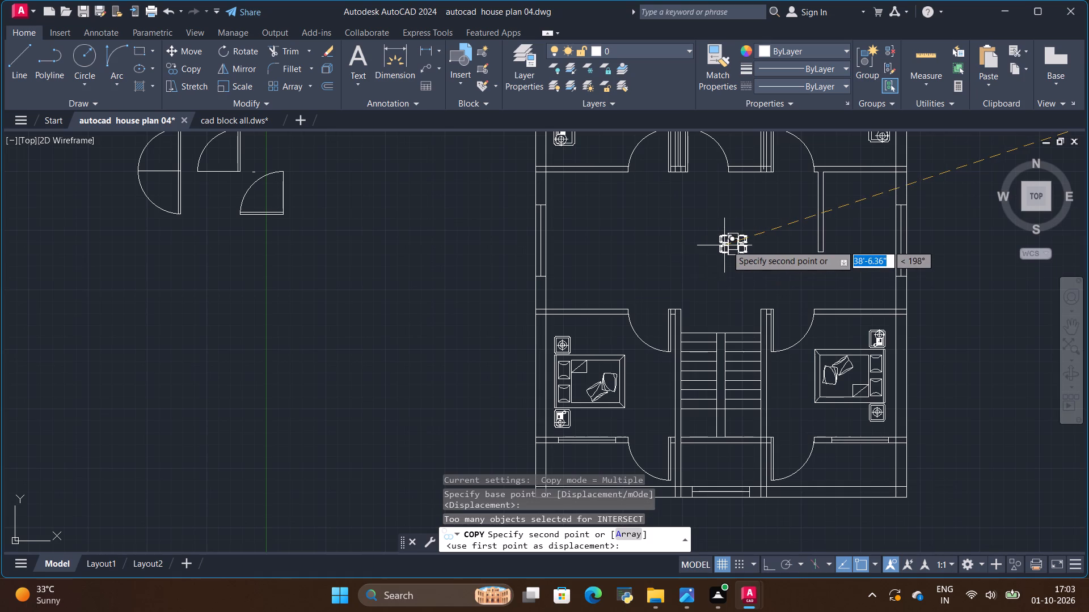
{"action": "left_click", "coordinate": [728, 245]}
{"action": "key", "text": "Escape"}
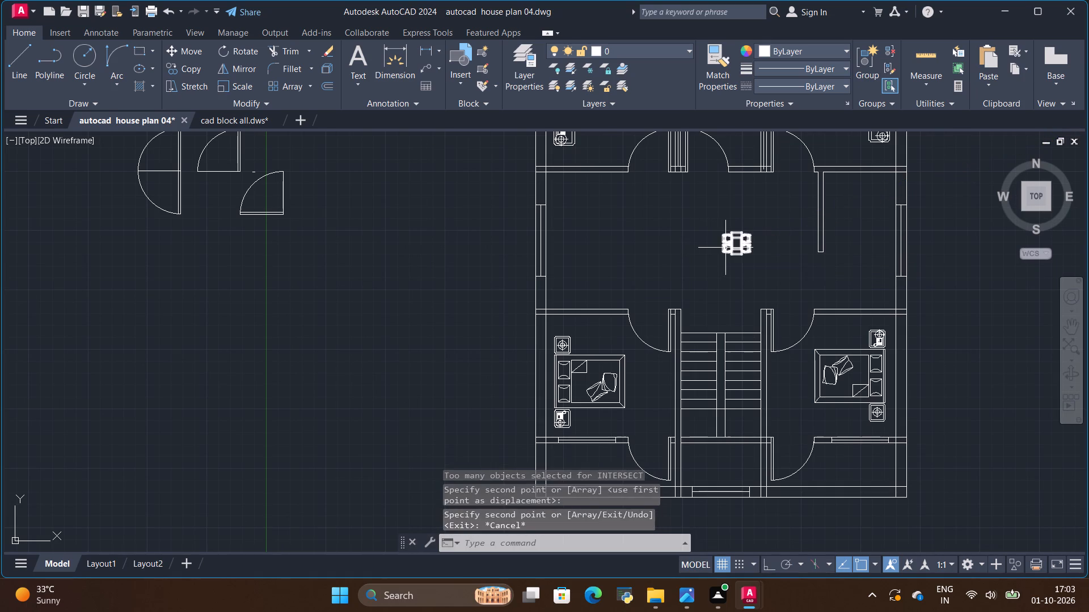
Enlarge the dining set copy in the hall freehand, scaling from a base point just below it.
{"action": "left_click", "coordinate": [725, 248]}
{"action": "left_click", "coordinate": [239, 86]}
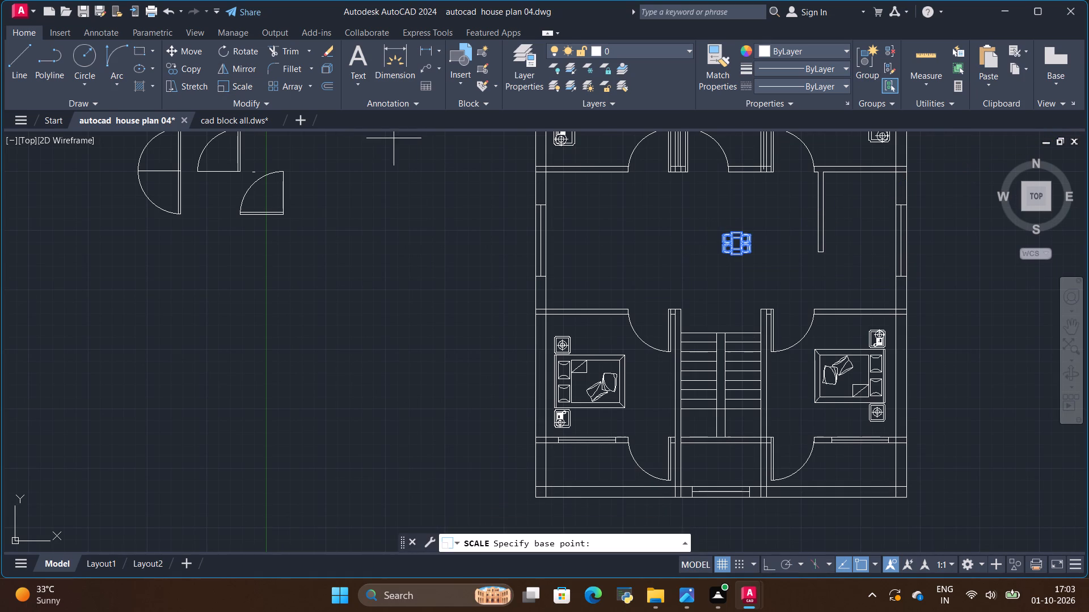
{"action": "left_click", "coordinate": [736, 258]}
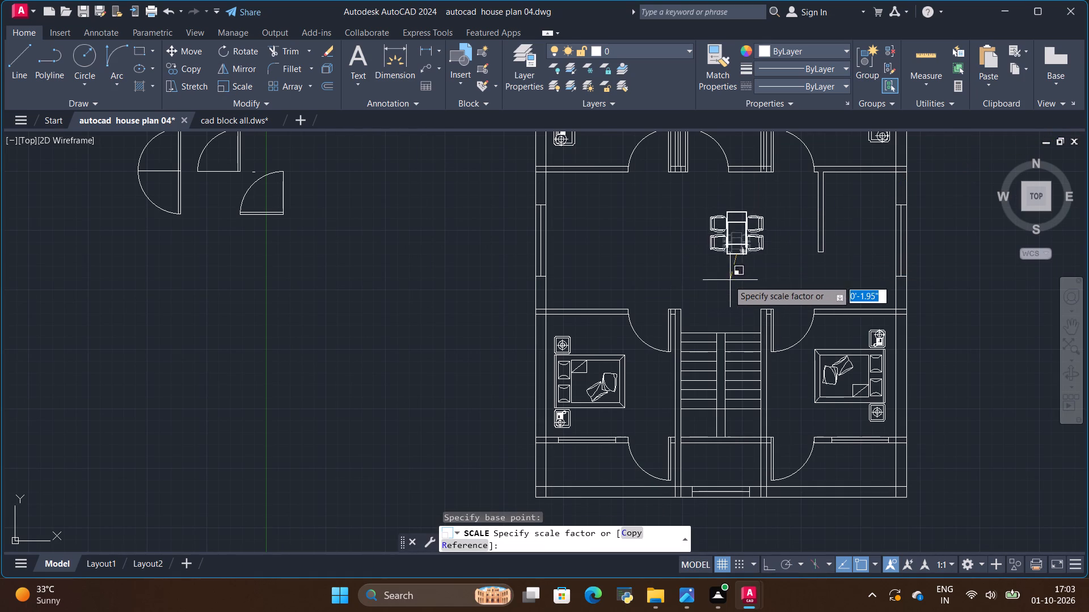
{"action": "left_click", "coordinate": [711, 286]}
Move the enlarged dining set to the middle of the hall, above the staircase and clear of the short partition wall.
{"action": "left_click", "coordinate": [728, 240]}
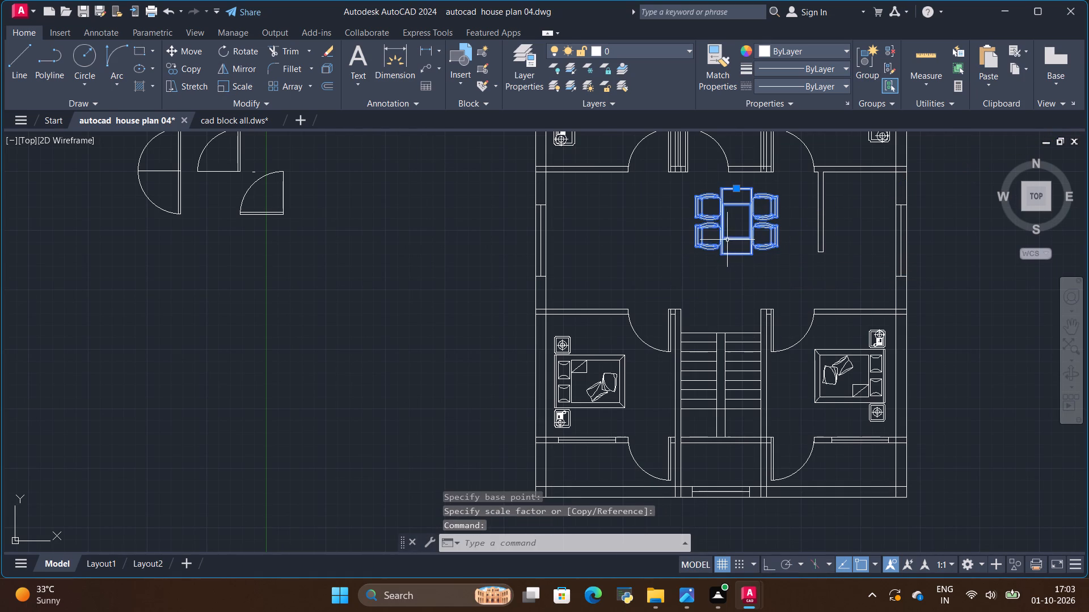
{"action": "left_click", "coordinate": [188, 50]}
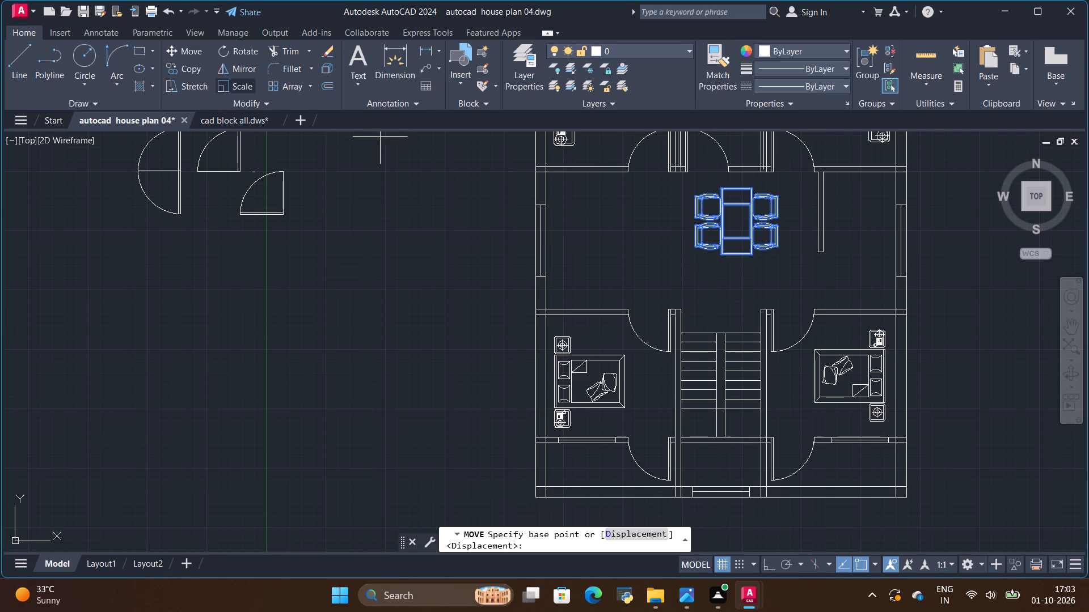
{"action": "left_click", "coordinate": [700, 211]}
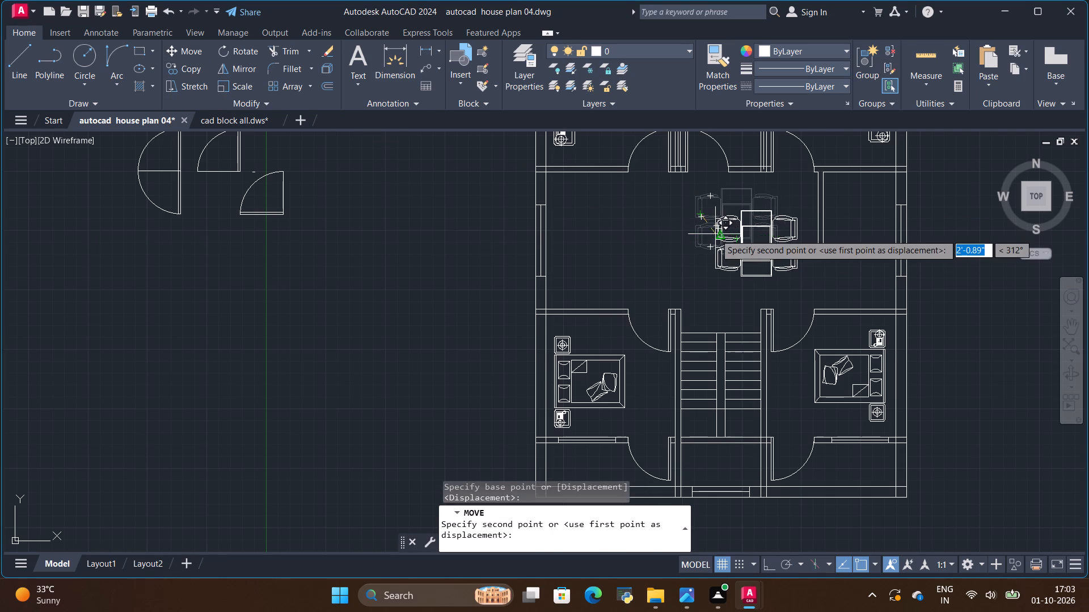
{"action": "left_click", "coordinate": [715, 234]}
{"action": "left_click", "coordinate": [764, 261]}
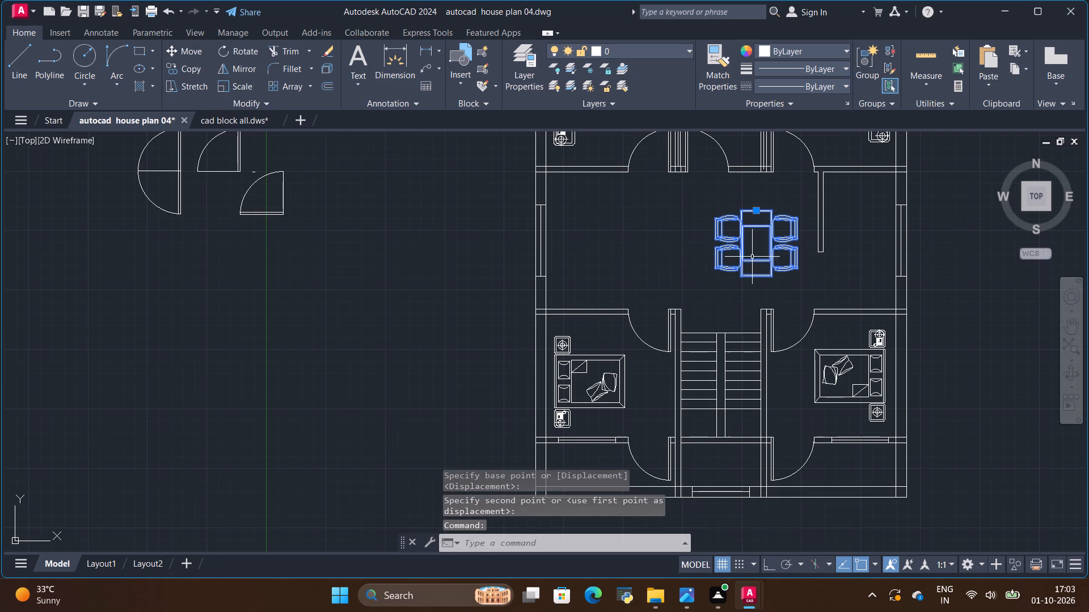
{"action": "left_click", "coordinate": [183, 47]}
{"action": "left_click", "coordinate": [736, 231]}
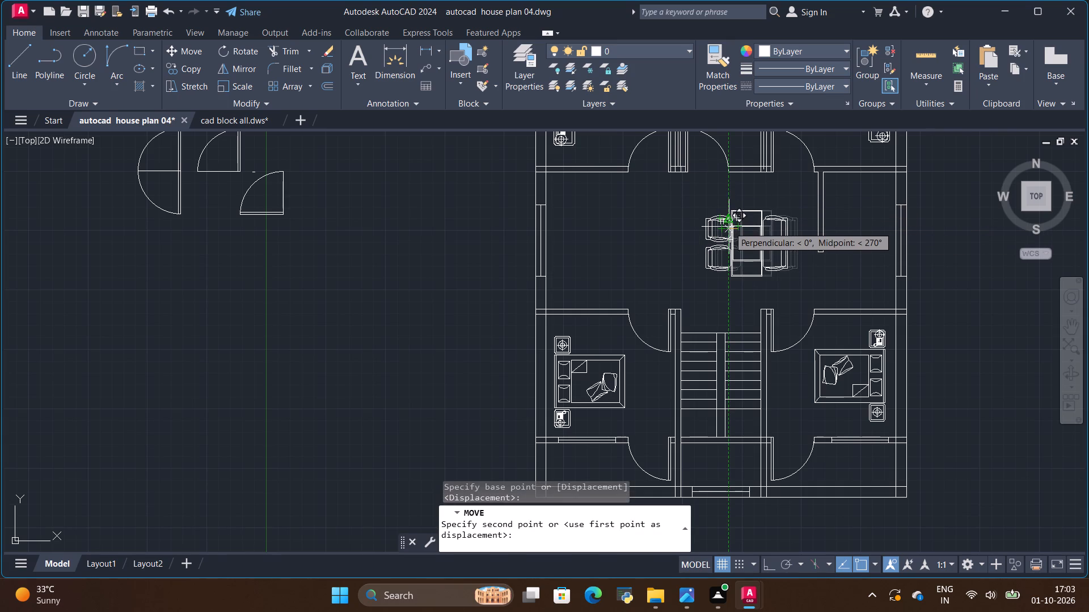
{"action": "left_click", "coordinate": [729, 227]}
{"action": "scroll", "coordinate": [558, 244], "scroll_direction": "down", "scroll_amount": 2}
{"action": "key", "text": "Escape"}
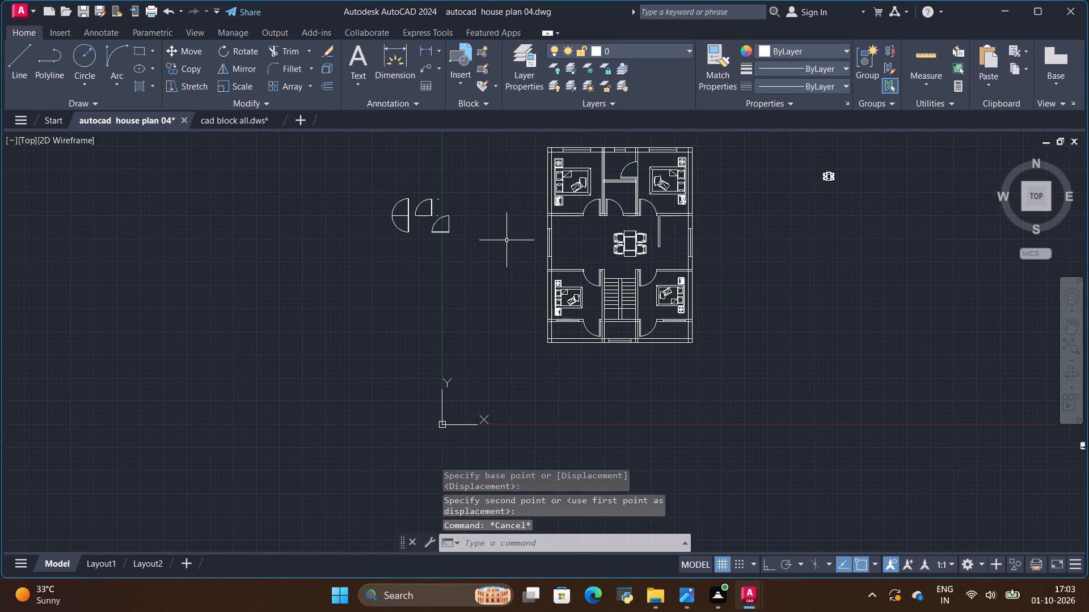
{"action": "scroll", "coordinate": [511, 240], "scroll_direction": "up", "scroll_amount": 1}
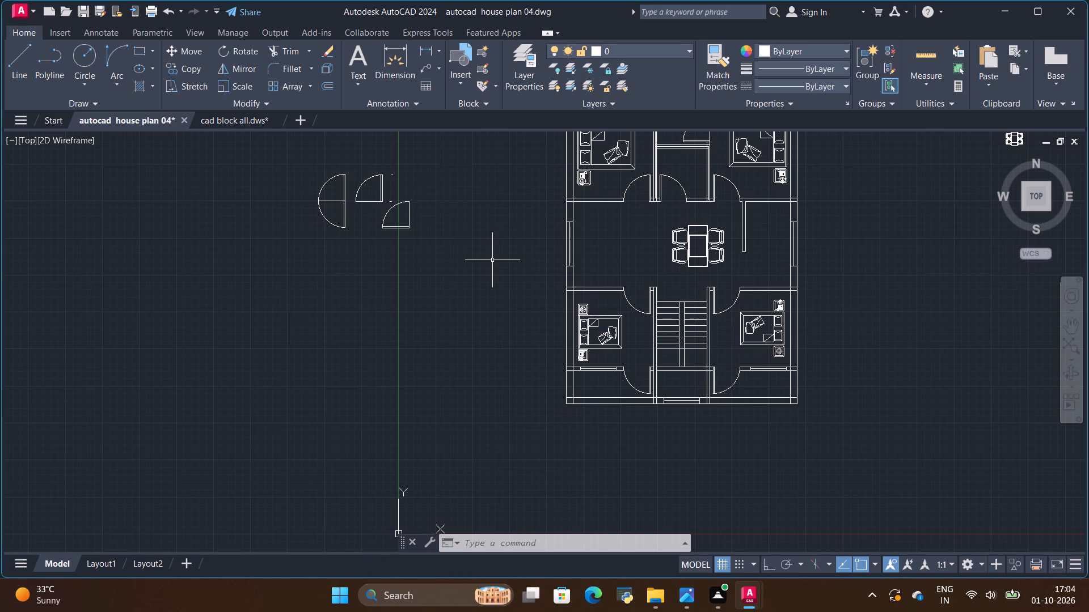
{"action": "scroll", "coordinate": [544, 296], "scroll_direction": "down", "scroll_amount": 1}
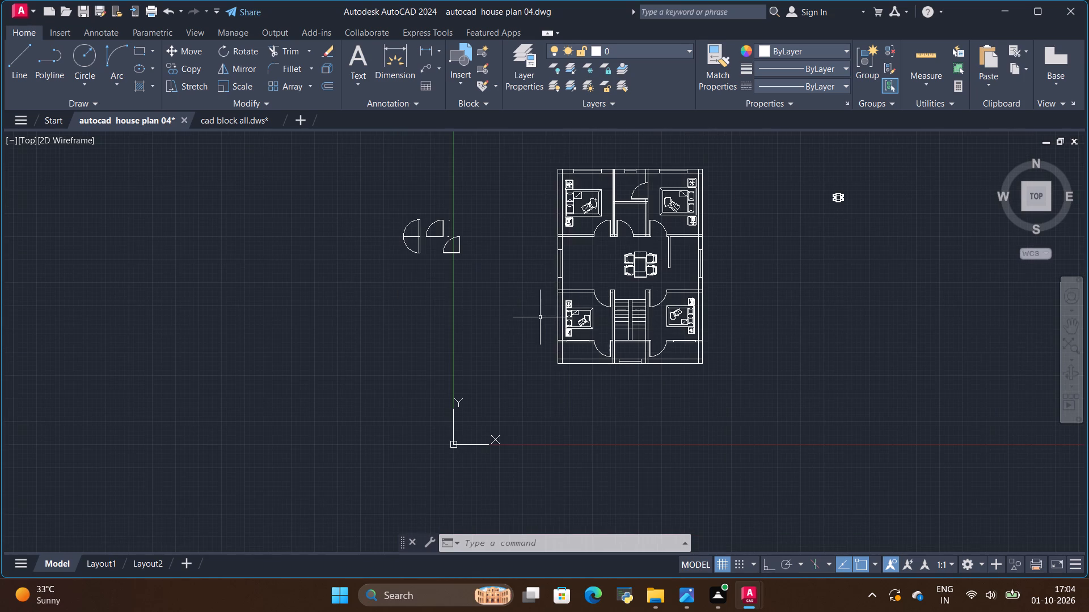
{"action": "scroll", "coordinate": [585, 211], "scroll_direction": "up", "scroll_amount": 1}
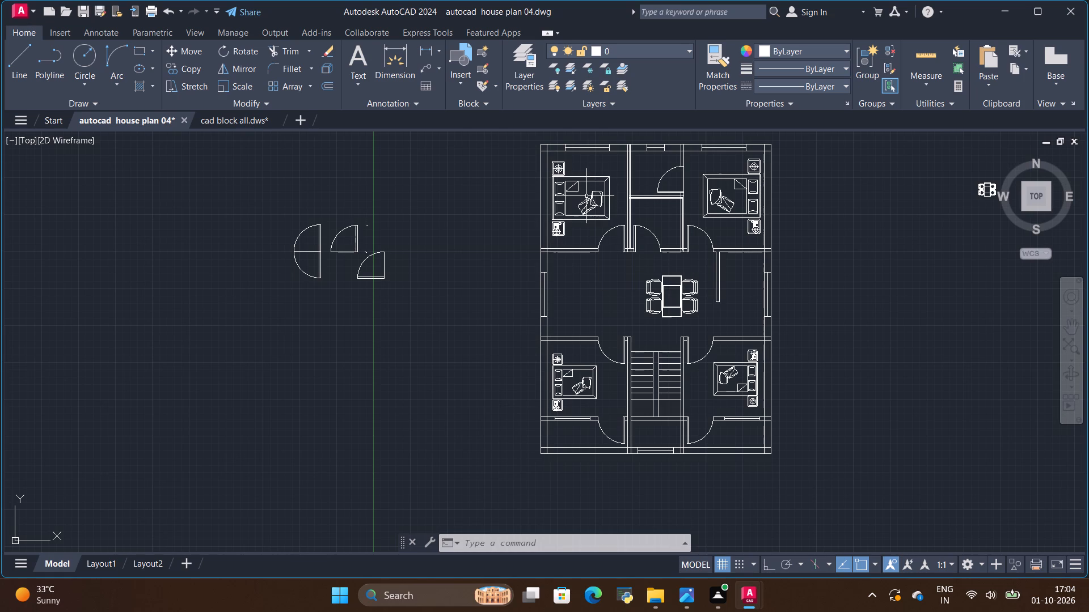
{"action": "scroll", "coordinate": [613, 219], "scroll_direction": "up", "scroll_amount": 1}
Switch to the cad block all drawing and look through its groups of furniture, vehicle and sanitary blocks for further furnishings.
{"action": "key", "text": "alt+Tab"}
{"action": "key", "text": "alt+Tab"}
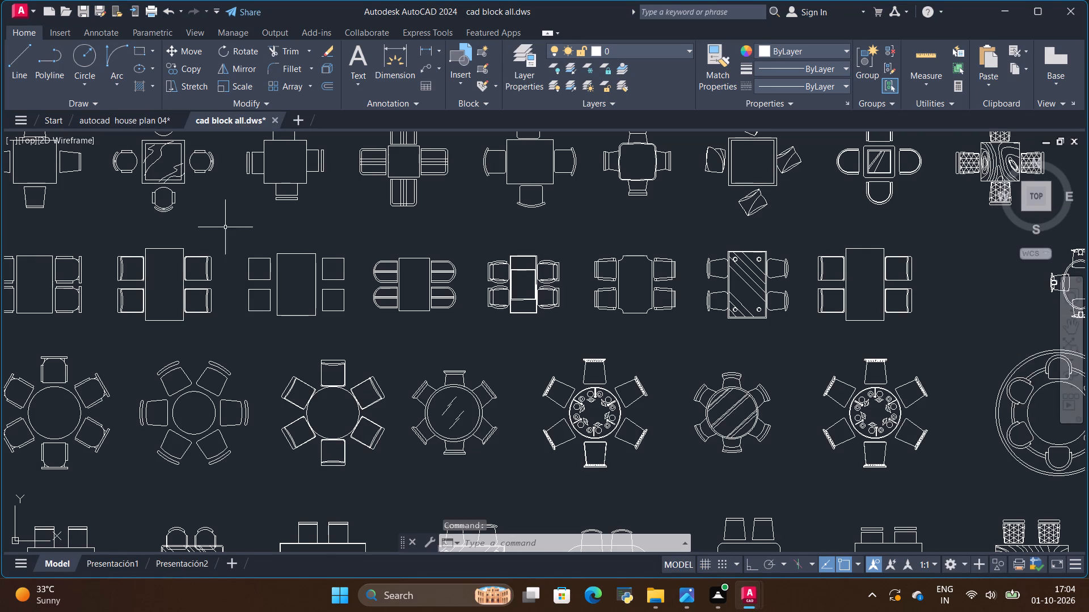
{"action": "scroll", "coordinate": [344, 254], "scroll_direction": "down", "scroll_amount": 2}
{"action": "scroll", "coordinate": [531, 260], "scroll_direction": "down", "scroll_amount": 2}
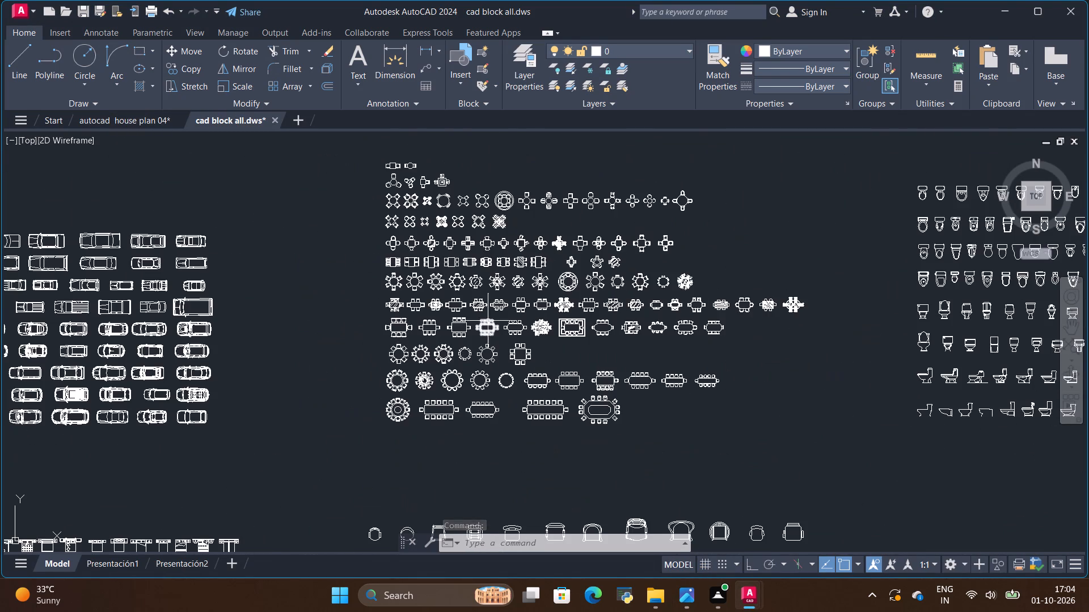
{"action": "scroll", "coordinate": [488, 321], "scroll_direction": "down", "scroll_amount": 2}
{"action": "scroll", "coordinate": [340, 437], "scroll_direction": "up", "scroll_amount": 2}
{"action": "scroll", "coordinate": [282, 467], "scroll_direction": "up", "scroll_amount": 2}
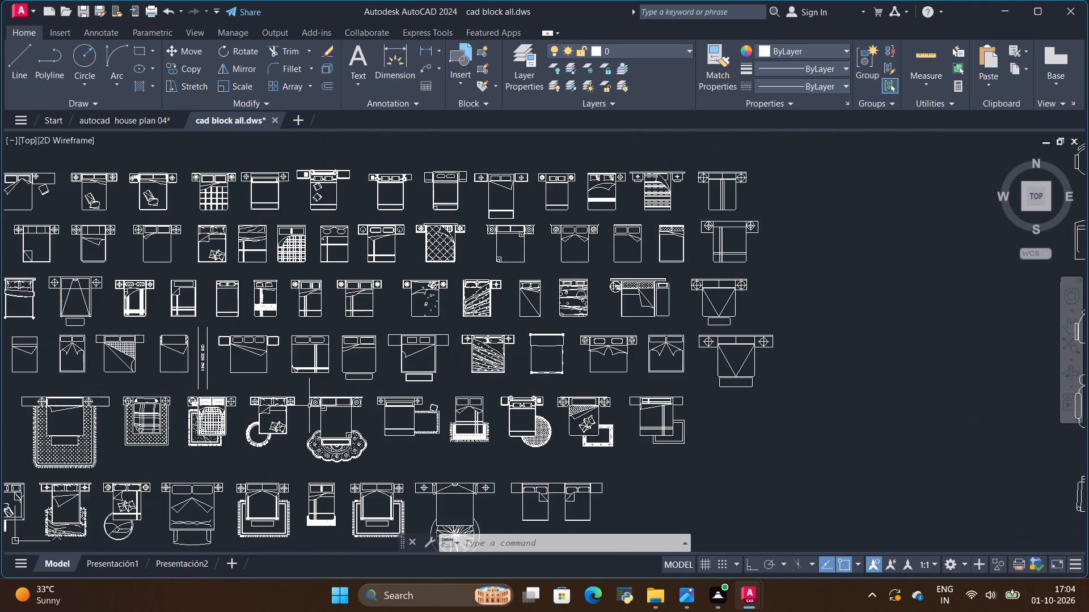
{"action": "scroll", "coordinate": [336, 322], "scroll_direction": "down", "scroll_amount": 2}
{"action": "scroll", "coordinate": [807, 372], "scroll_direction": "up", "scroll_amount": 2}
{"action": "scroll", "coordinate": [804, 372], "scroll_direction": "down", "scroll_amount": 4}
{"action": "scroll", "coordinate": [576, 222], "scroll_direction": "up", "scroll_amount": 4}
{"action": "scroll", "coordinate": [561, 219], "scroll_direction": "down", "scroll_amount": 8}
{"action": "scroll", "coordinate": [668, 236], "scroll_direction": "up", "scroll_amount": 3}
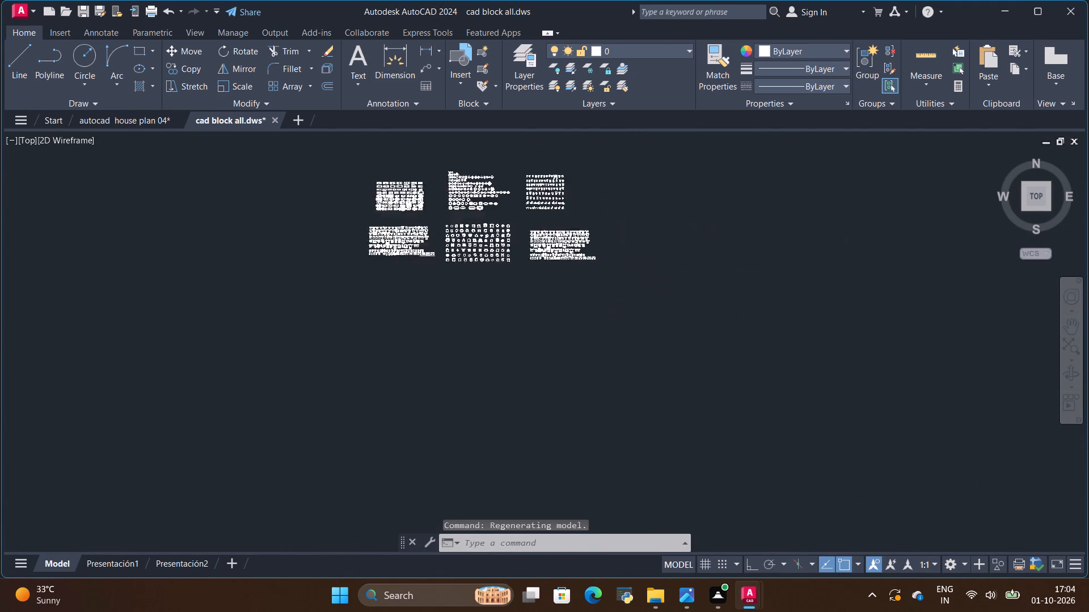
{"action": "scroll", "coordinate": [437, 218], "scroll_direction": "up", "scroll_amount": 3}
{"action": "scroll", "coordinate": [523, 339], "scroll_direction": "up", "scroll_amount": 2}
{"action": "scroll", "coordinate": [526, 337], "scroll_direction": "down", "scroll_amount": 3}
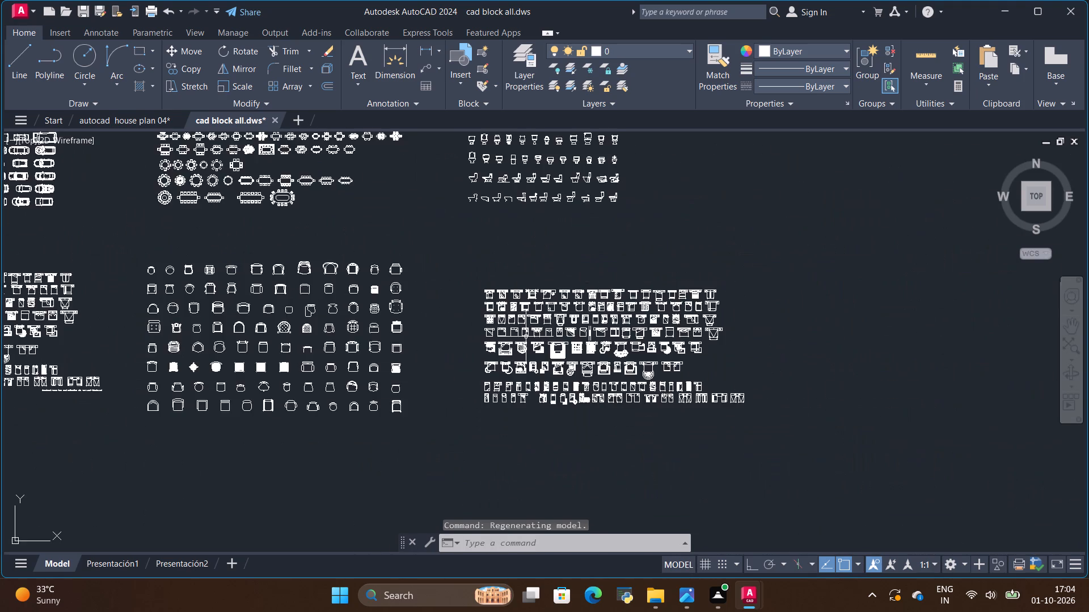
{"action": "scroll", "coordinate": [526, 336], "scroll_direction": "down", "scroll_amount": 2}
{"action": "scroll", "coordinate": [531, 271], "scroll_direction": "up", "scroll_amount": 3}
{"action": "scroll", "coordinate": [530, 262], "scroll_direction": "down", "scroll_amount": 2}
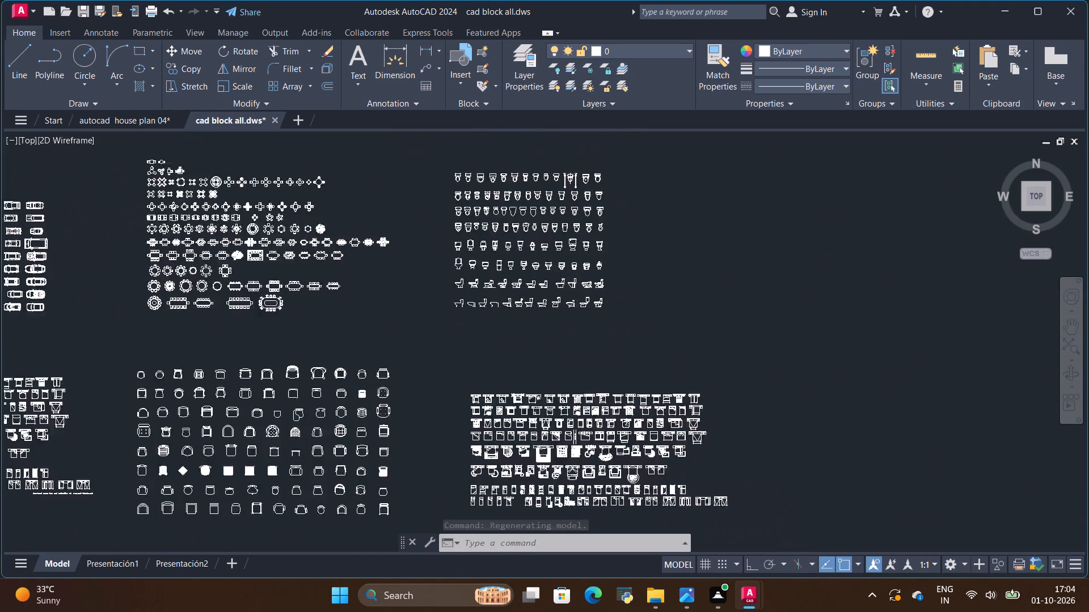
{"action": "scroll", "coordinate": [530, 262], "scroll_direction": "down", "scroll_amount": 1}
{"action": "scroll", "coordinate": [330, 232], "scroll_direction": "up", "scroll_amount": 3}
{"action": "scroll", "coordinate": [462, 229], "scroll_direction": "down", "scroll_amount": 1}
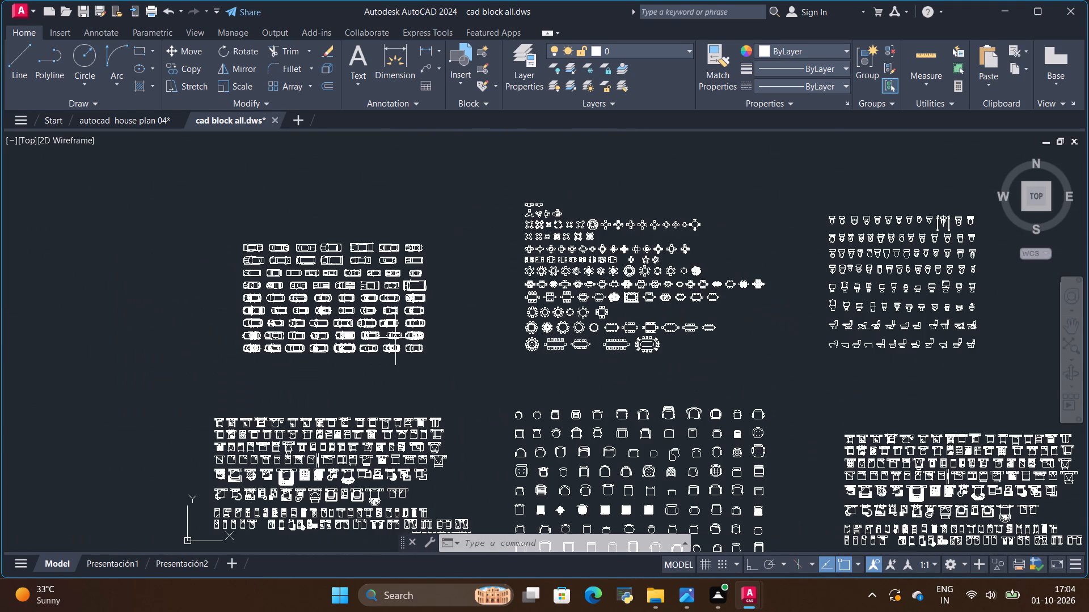
{"action": "scroll", "coordinate": [310, 495], "scroll_direction": "up", "scroll_amount": 3}
{"action": "scroll", "coordinate": [319, 469], "scroll_direction": "down", "scroll_amount": 3}
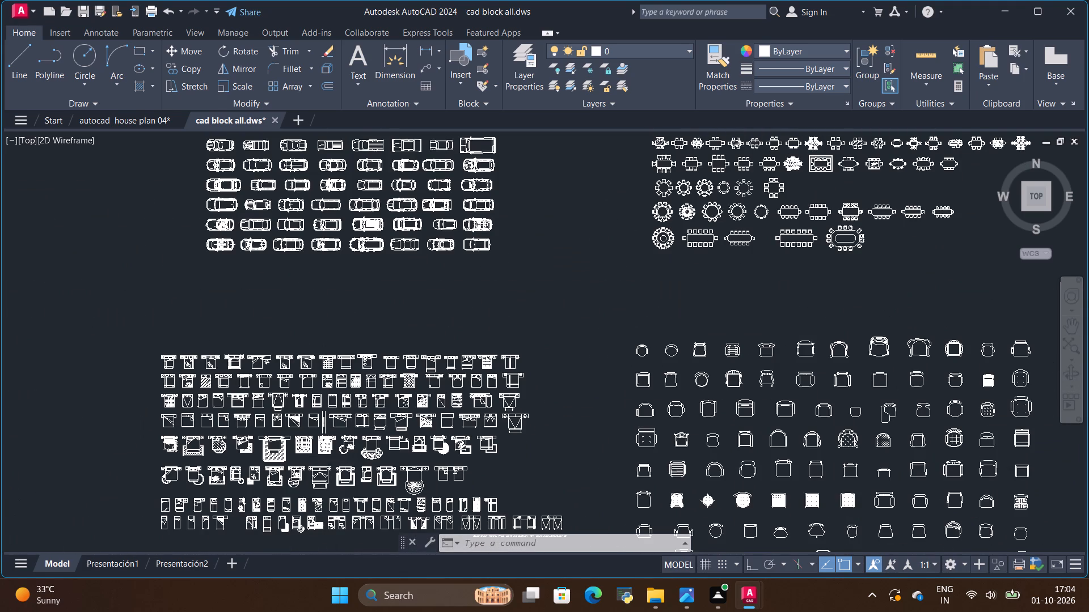
{"action": "scroll", "coordinate": [328, 456], "scroll_direction": "down", "scroll_amount": 1}
{"action": "scroll", "coordinate": [485, 320], "scroll_direction": "up", "scroll_amount": 2}
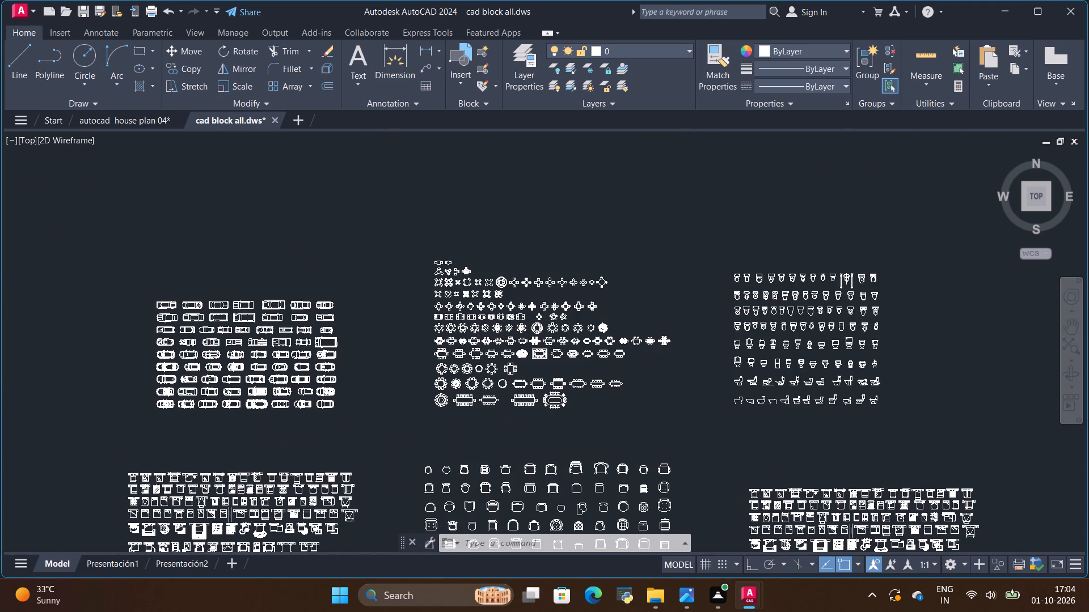
{"action": "scroll", "coordinate": [485, 320], "scroll_direction": "up", "scroll_amount": 2}
{"action": "scroll", "coordinate": [485, 320], "scroll_direction": "down", "scroll_amount": 5}
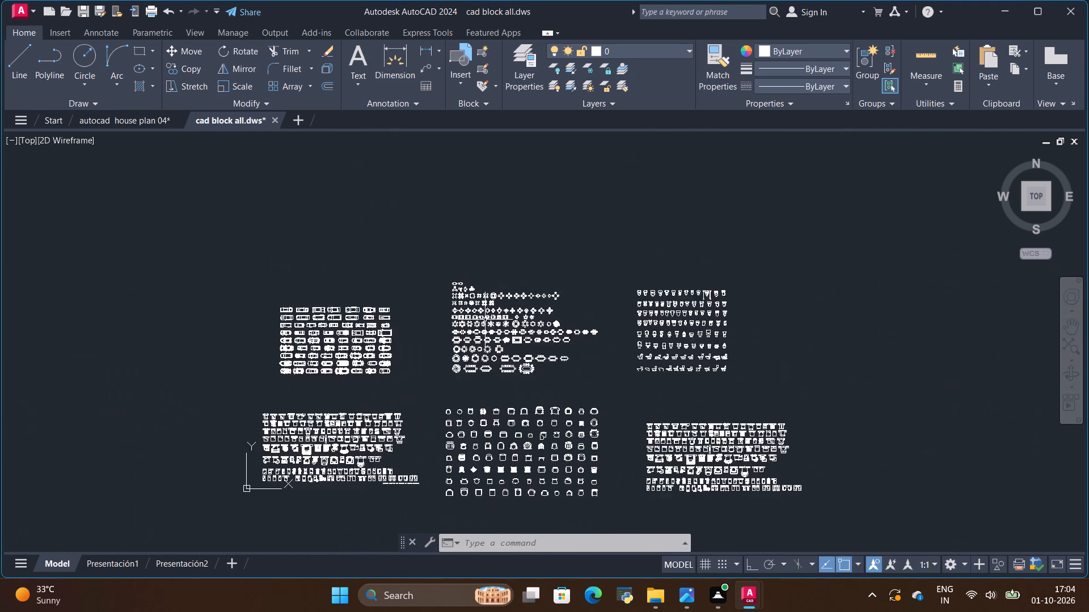
{"action": "scroll", "coordinate": [672, 386], "scroll_direction": "up", "scroll_amount": 3}
{"action": "scroll", "coordinate": [611, 411], "scroll_direction": "up", "scroll_amount": 1}
{"action": "scroll", "coordinate": [611, 411], "scroll_direction": "down", "scroll_amount": 3}
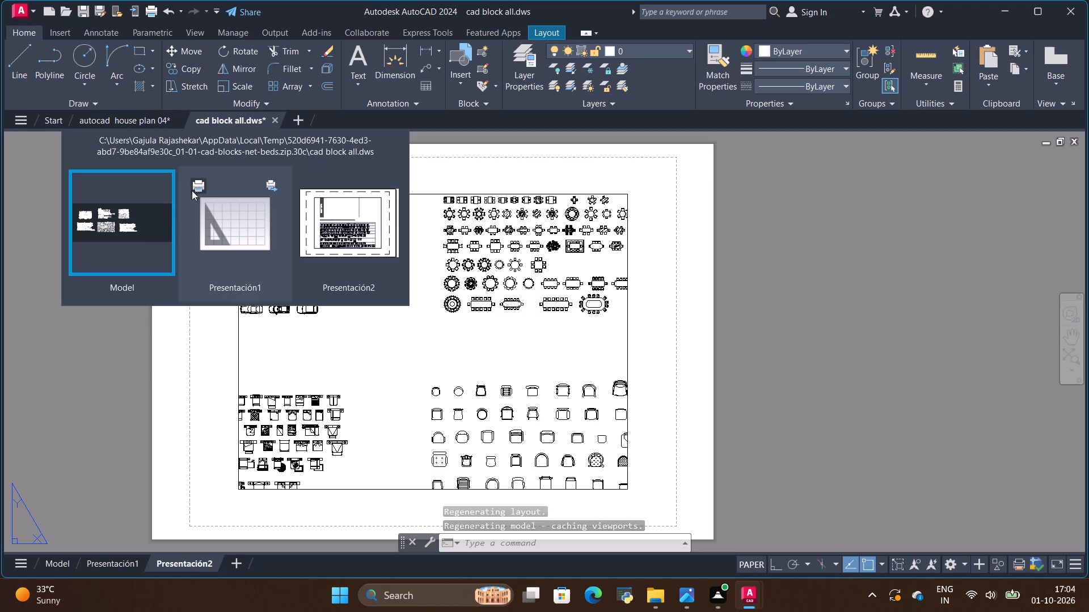
Return to the model space of cad block all.dws and look through its block groups for living-hall seating.
{"action": "left_click", "coordinate": [141, 231]}
{"action": "scroll", "coordinate": [210, 310], "scroll_direction": "up", "scroll_amount": 1}
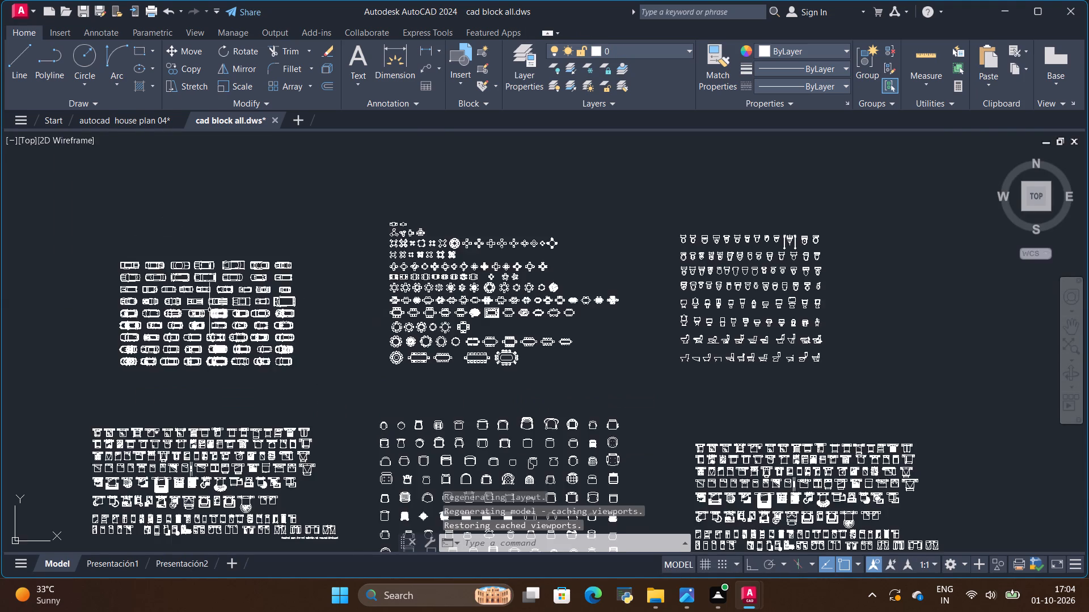
{"action": "scroll", "coordinate": [209, 311], "scroll_direction": "up", "scroll_amount": 3}
{"action": "scroll", "coordinate": [211, 307], "scroll_direction": "down", "scroll_amount": 1}
{"action": "scroll", "coordinate": [282, 294], "scroll_direction": "down", "scroll_amount": 2}
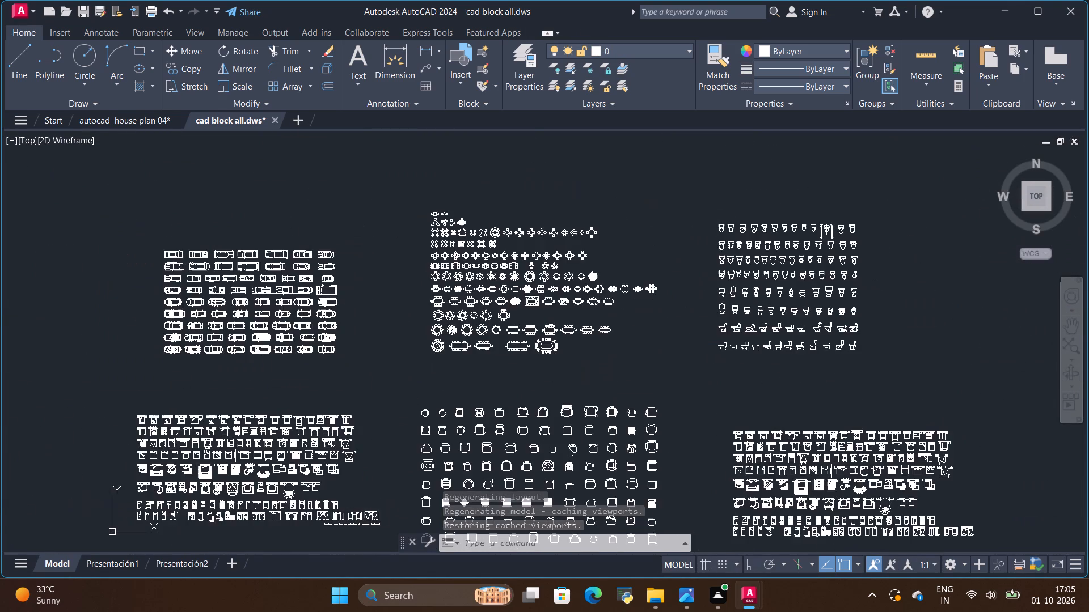
{"action": "scroll", "coordinate": [282, 293], "scroll_direction": "down", "scroll_amount": 2}
{"action": "scroll", "coordinate": [311, 321], "scroll_direction": "up", "scroll_amount": 3}
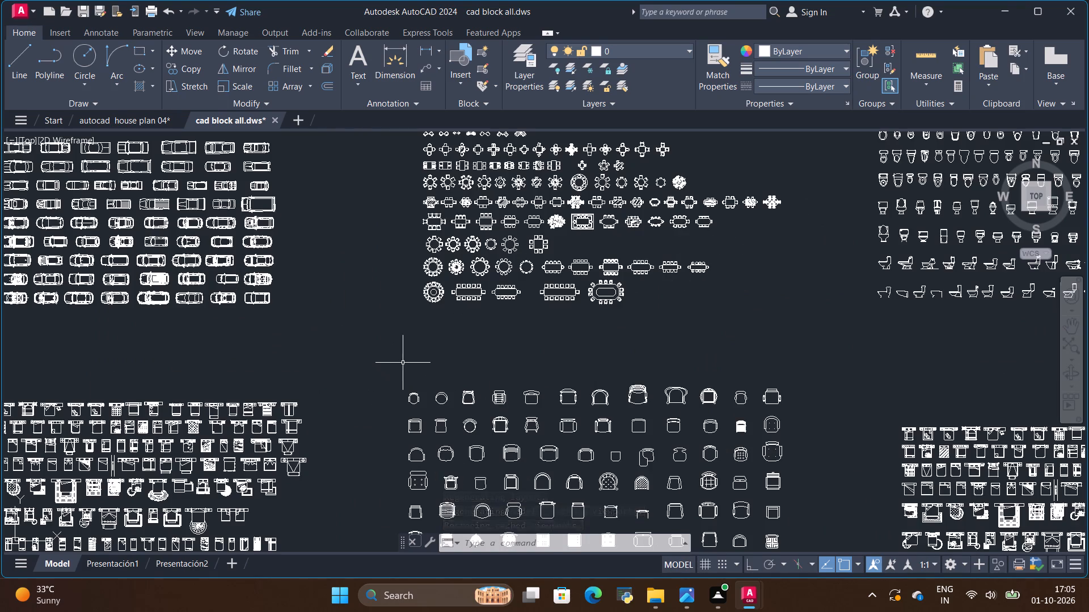
{"action": "scroll", "coordinate": [403, 362], "scroll_direction": "down", "scroll_amount": 1}
{"action": "scroll", "coordinate": [272, 483], "scroll_direction": "up", "scroll_amount": 3}
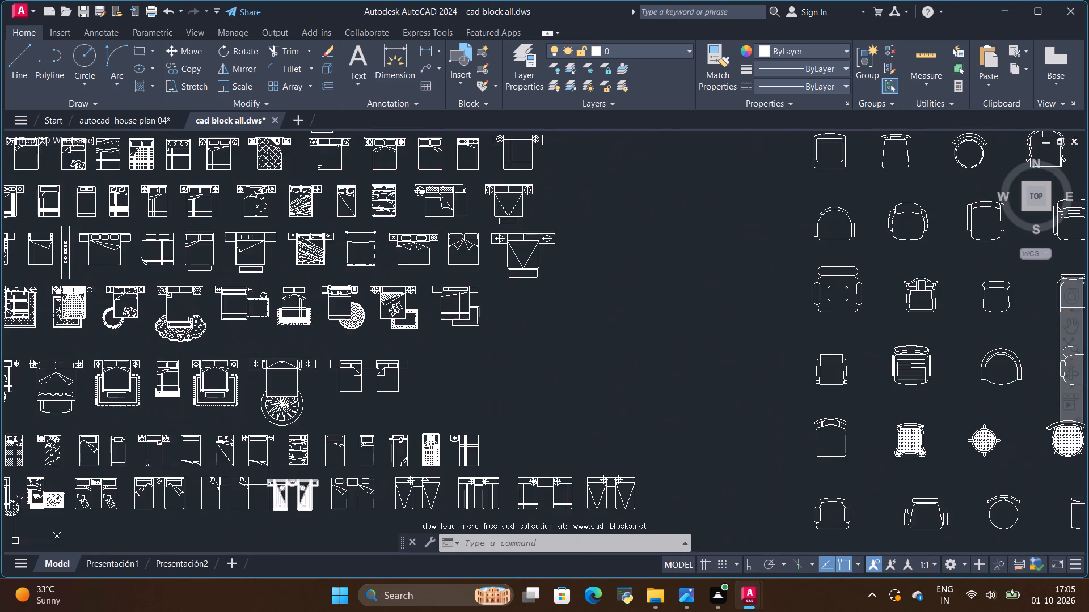
{"action": "scroll", "coordinate": [272, 479], "scroll_direction": "down", "scroll_amount": 2}
{"action": "scroll", "coordinate": [547, 419], "scroll_direction": "up", "scroll_amount": 2}
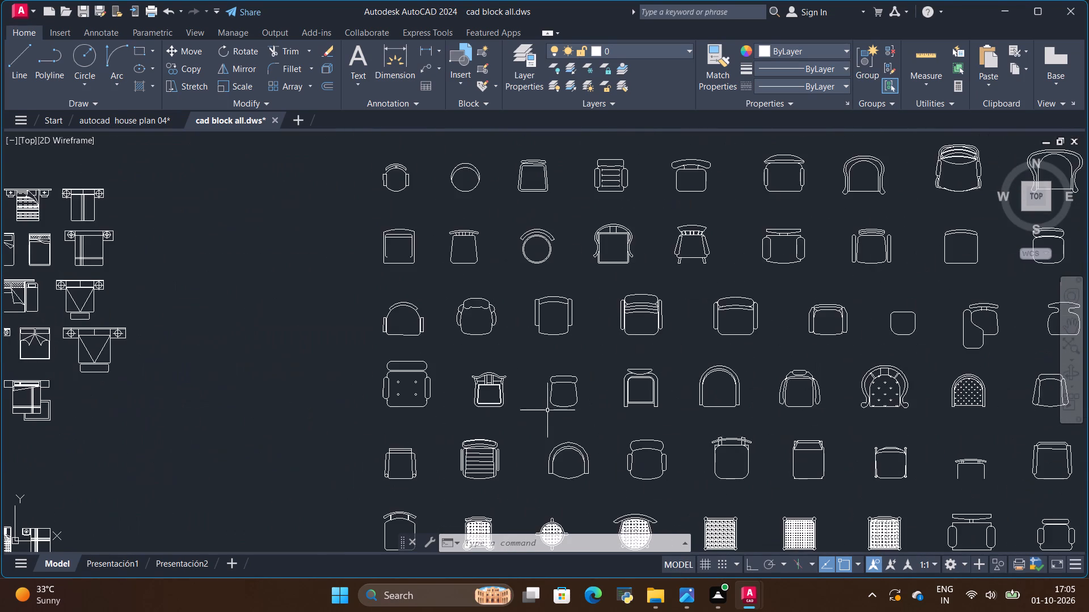
{"action": "scroll", "coordinate": [550, 366], "scroll_direction": "down", "scroll_amount": 1}
{"action": "scroll", "coordinate": [760, 396], "scroll_direction": "down", "scroll_amount": 2}
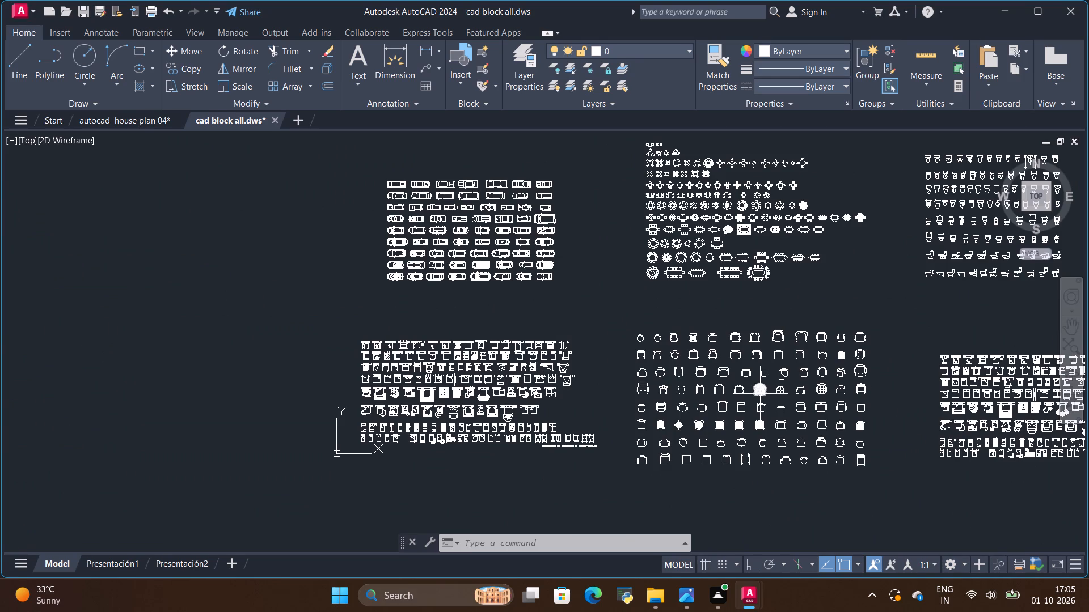
{"action": "scroll", "coordinate": [761, 389], "scroll_direction": "down", "scroll_amount": 1}
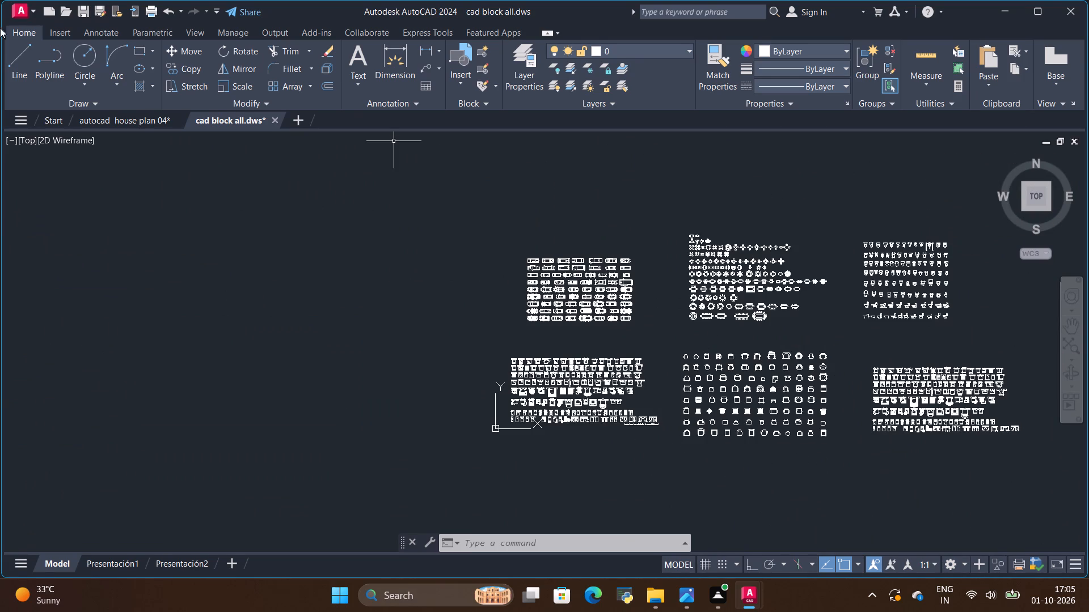
Open the recent drawing cad block all.dwg and bring its sofa blocks into view.
{"action": "left_click", "coordinate": [32, 4]}
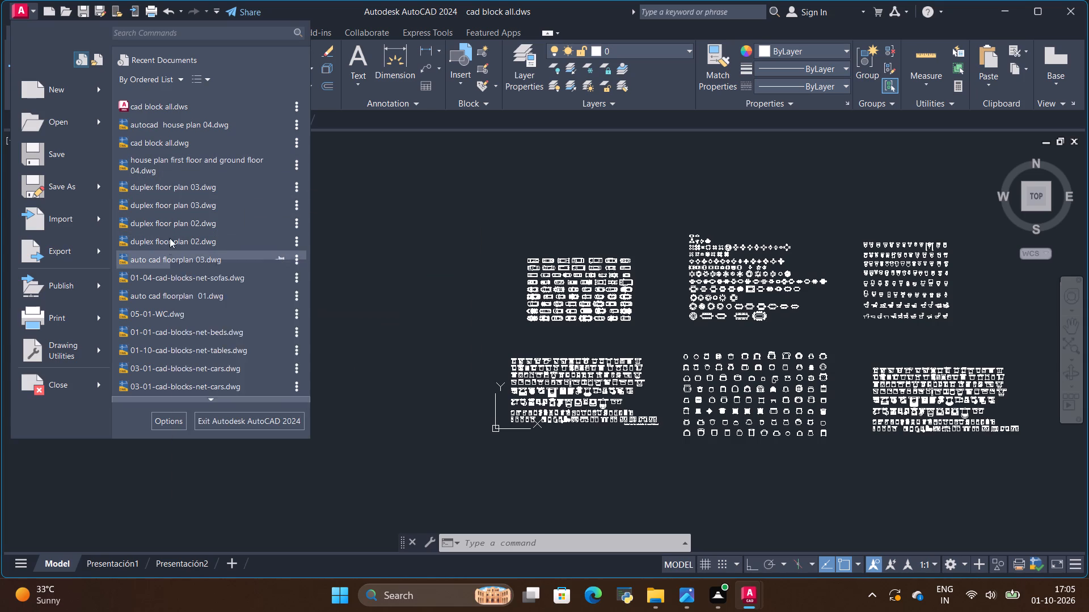
{"action": "left_click", "coordinate": [155, 141]}
{"action": "scroll", "coordinate": [578, 326], "scroll_direction": "down", "scroll_amount": 3}
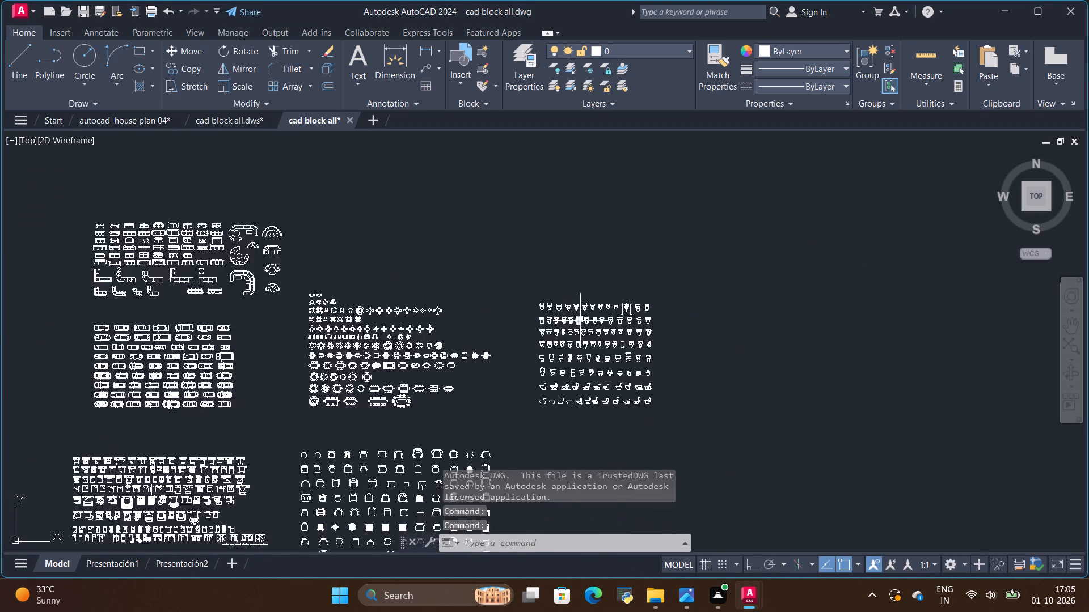
{"action": "scroll", "coordinate": [580, 321], "scroll_direction": "down", "scroll_amount": 1}
{"action": "scroll", "coordinate": [321, 342], "scroll_direction": "up", "scroll_amount": 3}
{"action": "scroll", "coordinate": [324, 329], "scroll_direction": "down", "scroll_amount": 2}
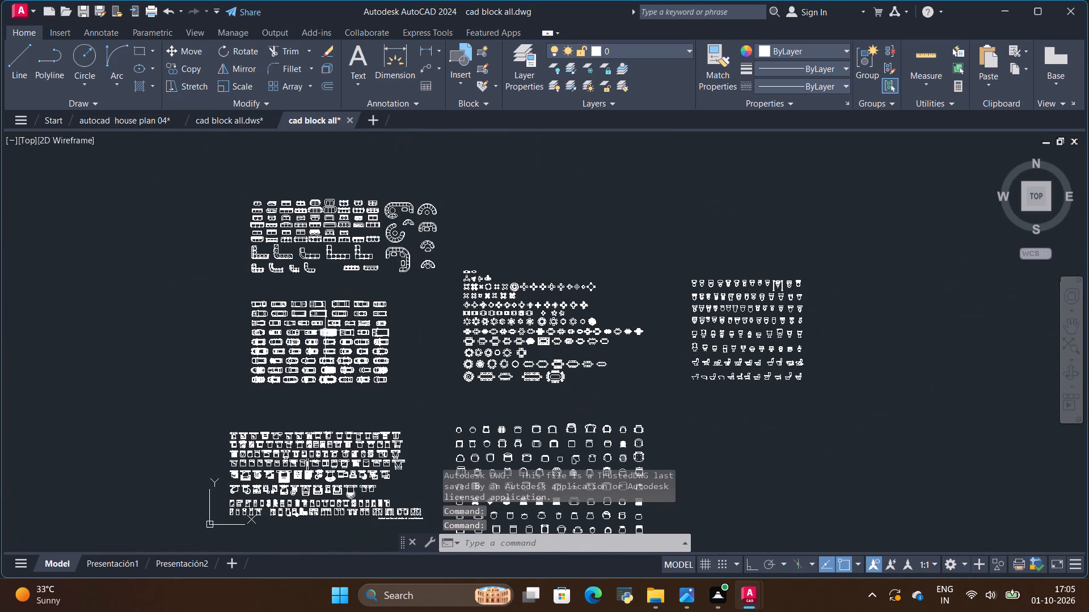
{"action": "scroll", "coordinate": [281, 492], "scroll_direction": "up", "scroll_amount": 2}
{"action": "scroll", "coordinate": [281, 492], "scroll_direction": "down", "scroll_amount": 2}
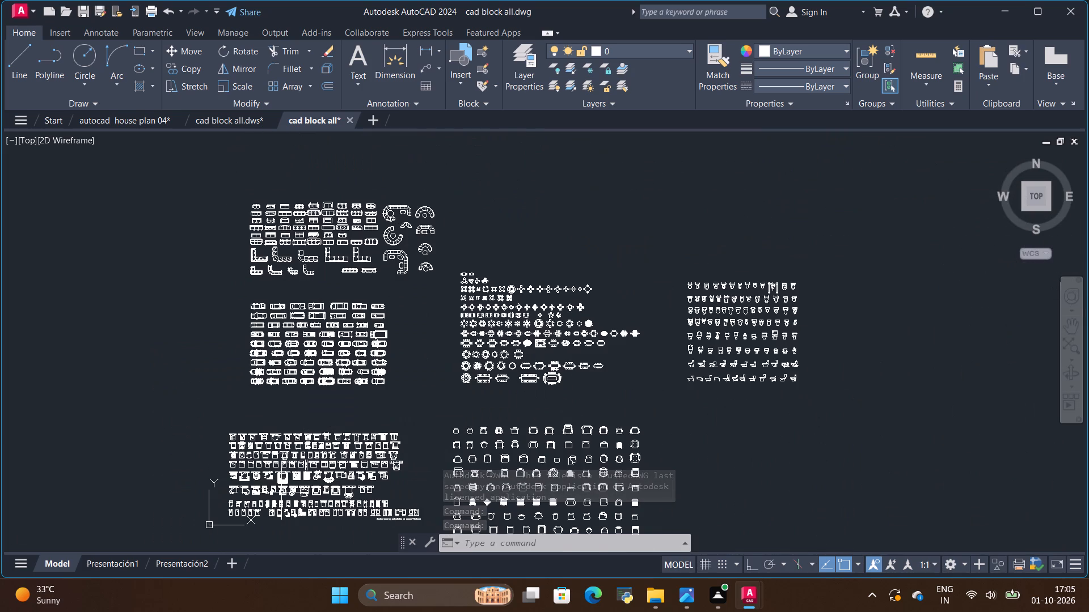
{"action": "scroll", "coordinate": [284, 237], "scroll_direction": "up", "scroll_amount": 3}
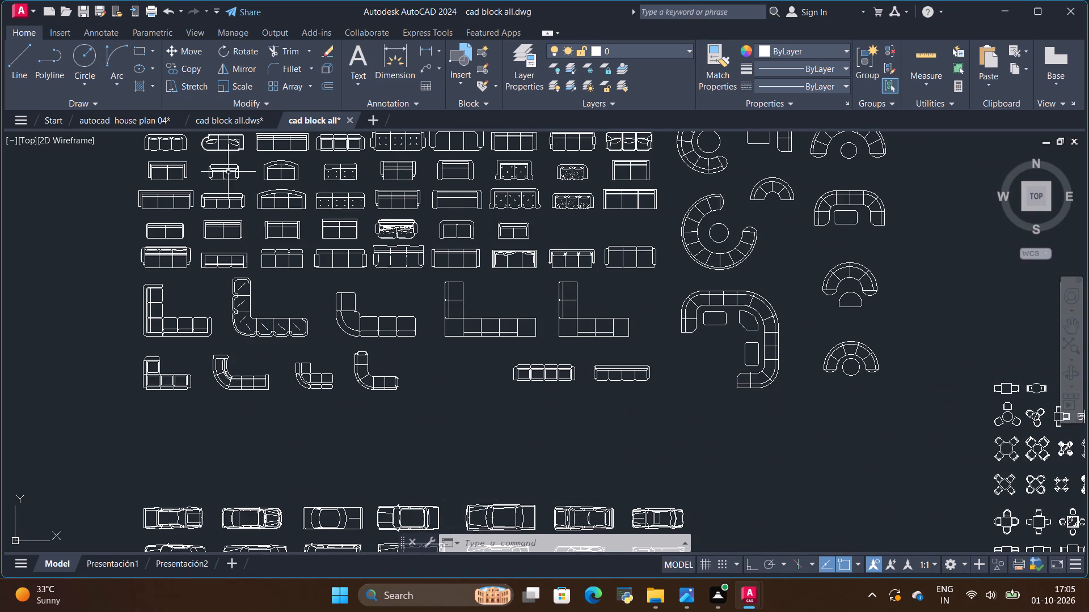
Close cad block all.dws without saving its changes.
{"action": "left_click", "coordinate": [269, 120]}
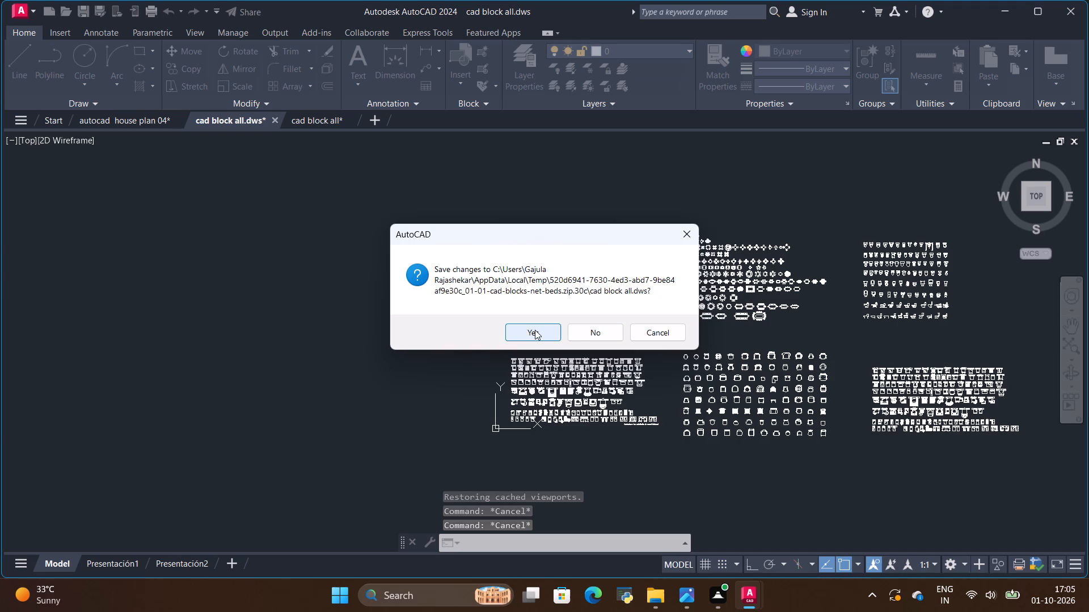
{"action": "left_click", "coordinate": [577, 331]}
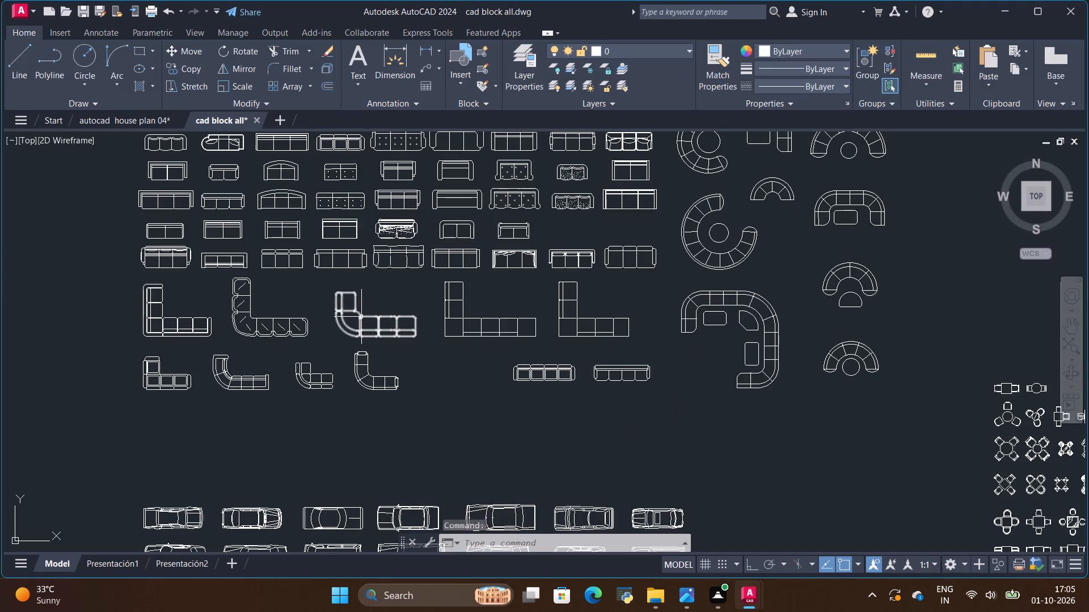
Copy the L-shaped sofa with diagonal cushion marks from cad block all.dwg and paste it outside the plan in autocad house plan 04.
{"action": "scroll", "coordinate": [361, 317], "scroll_direction": "down", "scroll_amount": 2}
{"action": "scroll", "coordinate": [356, 297], "scroll_direction": "up", "scroll_amount": 2}
{"action": "scroll", "coordinate": [356, 294], "scroll_direction": "down", "scroll_amount": 1}
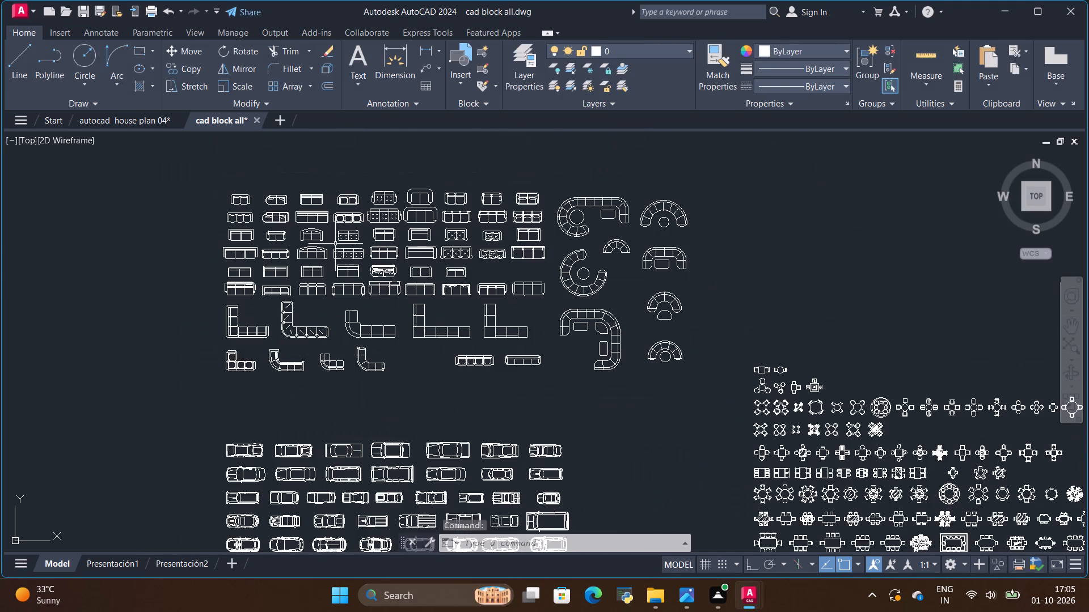
{"action": "scroll", "coordinate": [319, 207], "scroll_direction": "up", "scroll_amount": 2}
{"action": "scroll", "coordinate": [423, 244], "scroll_direction": "down", "scroll_amount": 1}
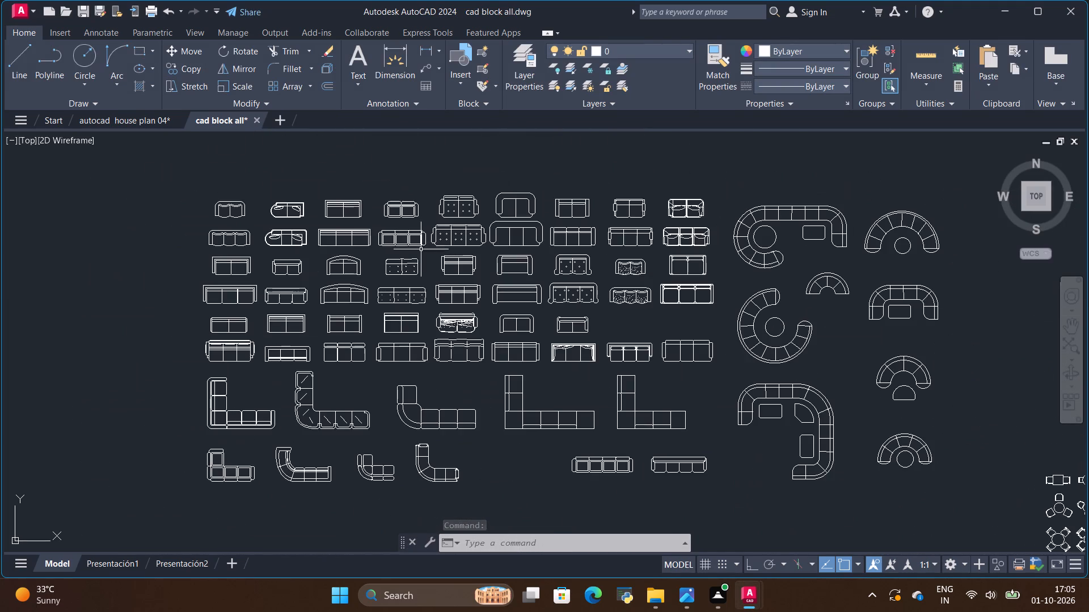
{"action": "left_click", "coordinate": [306, 425]}
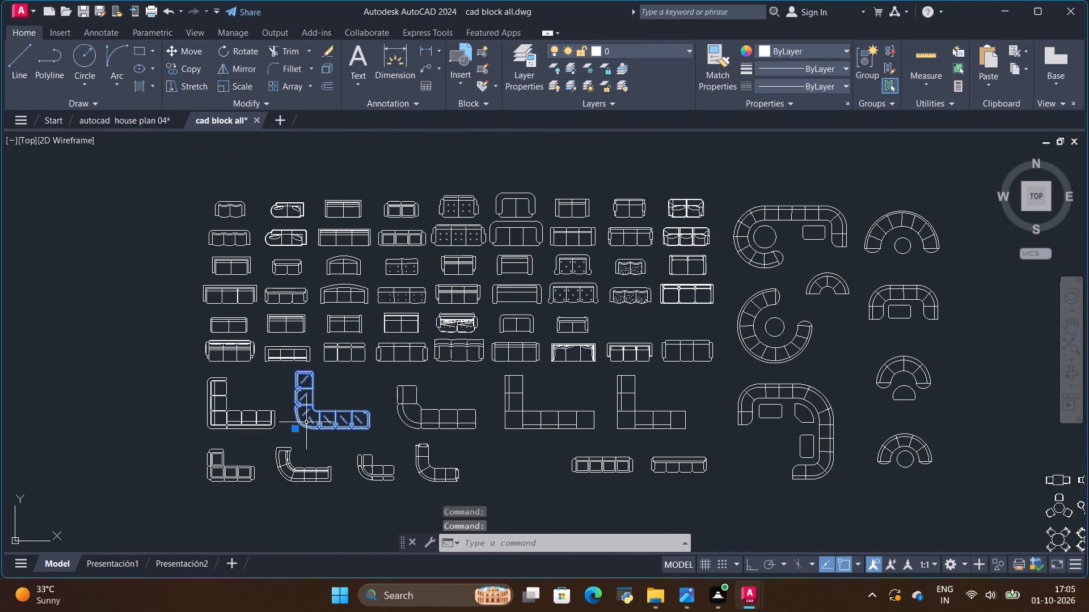
{"action": "key", "text": "ctrl+c"}
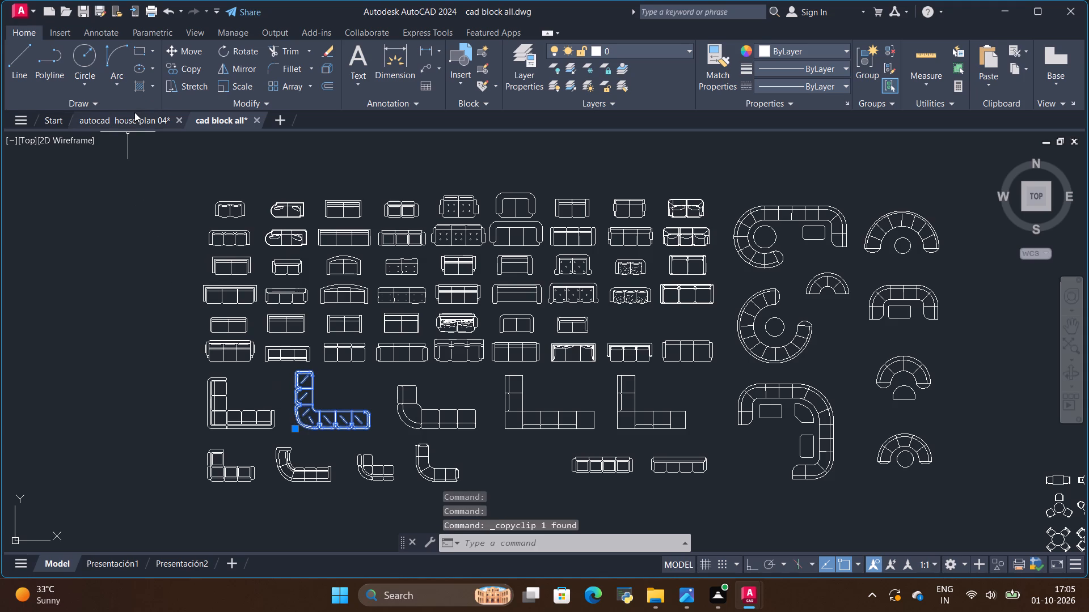
{"action": "left_click", "coordinate": [139, 122]}
{"action": "scroll", "coordinate": [302, 285], "scroll_direction": "down", "scroll_amount": 3}
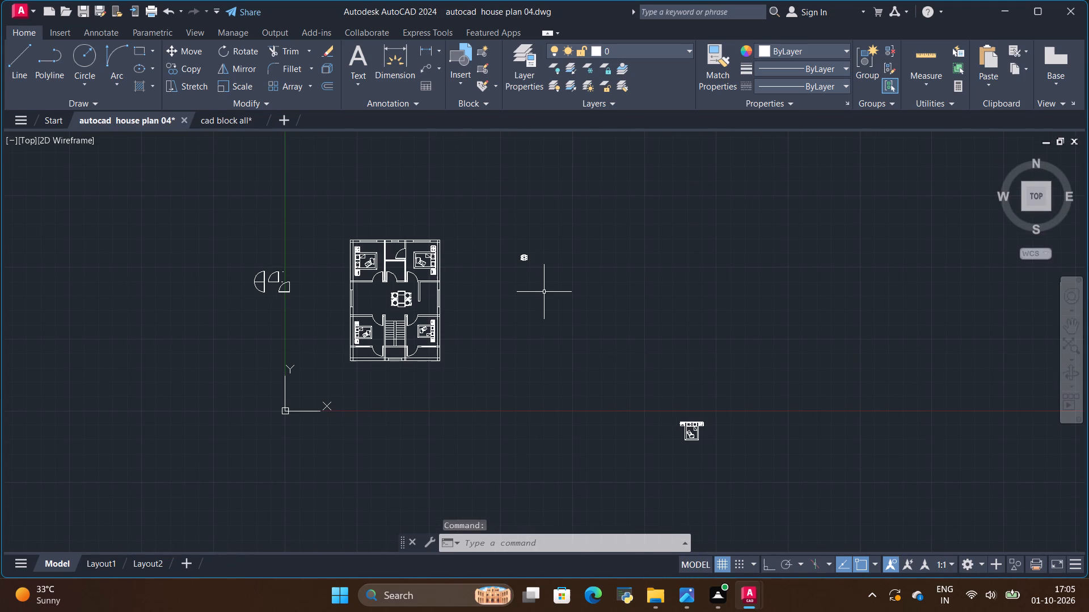
{"action": "left_click", "coordinate": [544, 292]}
{"action": "key", "text": "ctrl+v"}
{"action": "left_click", "coordinate": [552, 360]}
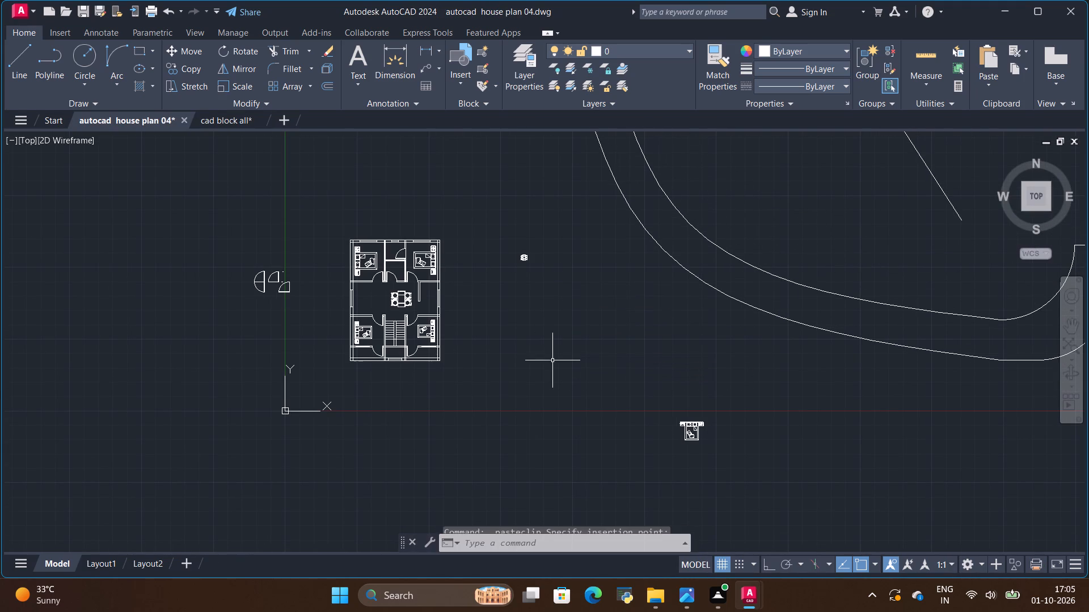
Shrink the oversized pasted sofa freehand to furniture size, scaling from a base point on its outer curve.
{"action": "left_click", "coordinate": [664, 195]}
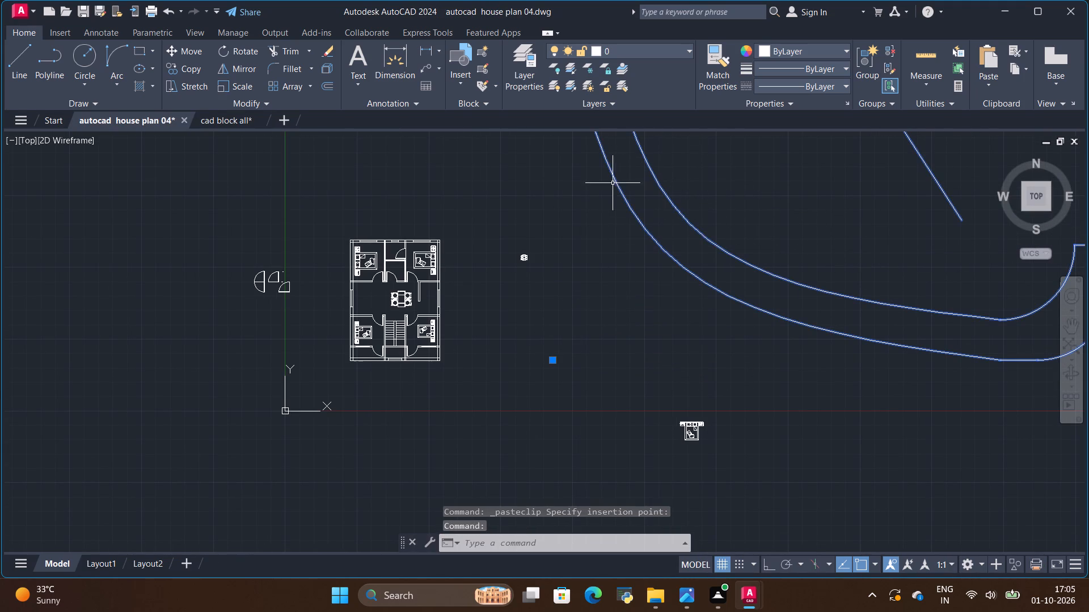
{"action": "left_click", "coordinate": [235, 86]}
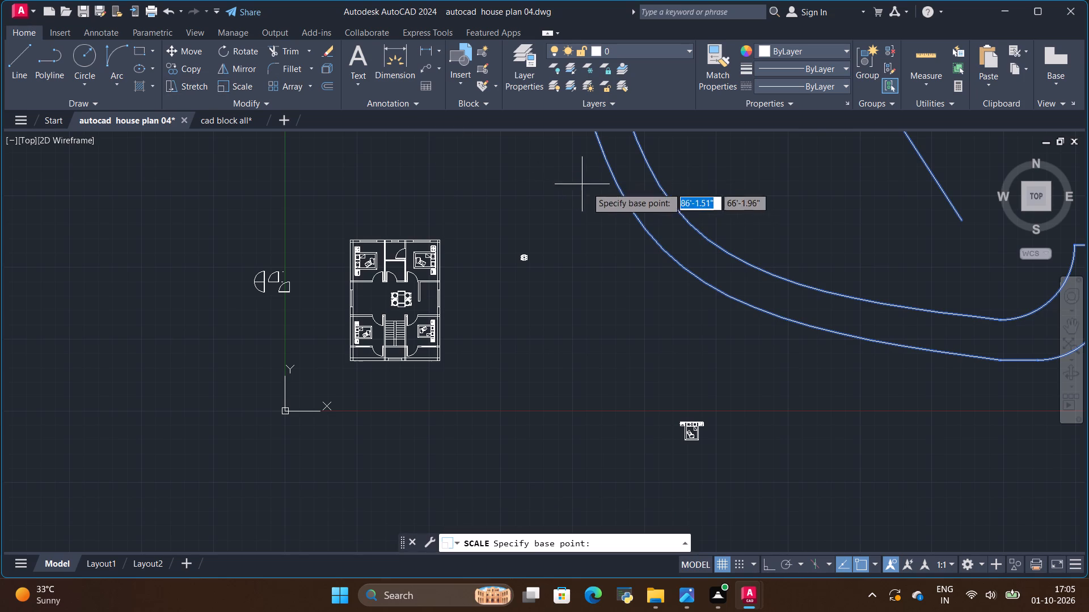
{"action": "left_click", "coordinate": [623, 199]}
{"action": "scroll", "coordinate": [623, 199], "scroll_direction": "up", "scroll_amount": 2}
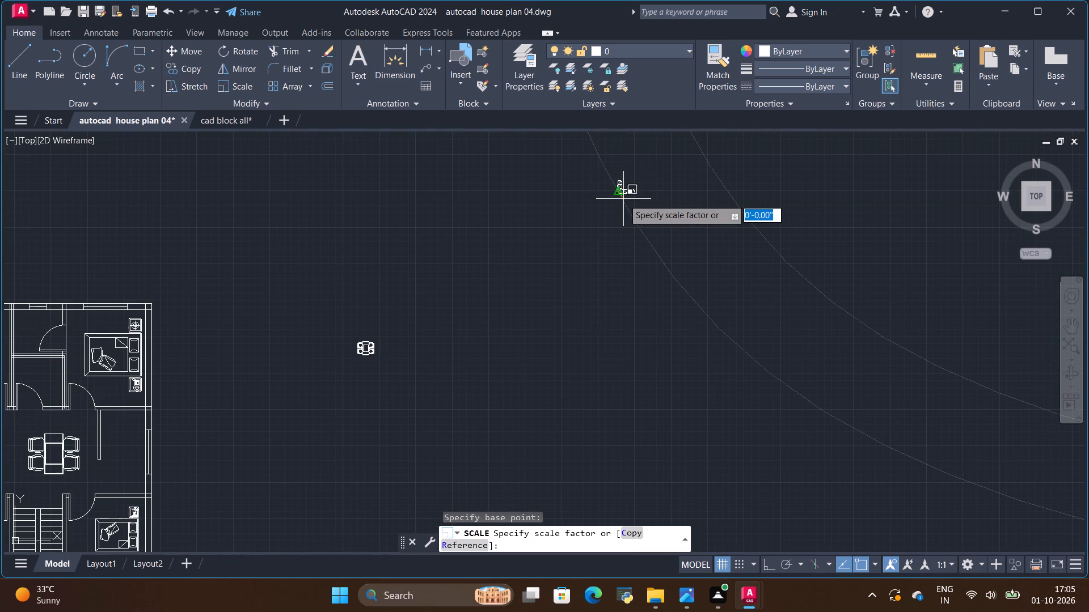
{"action": "left_click", "coordinate": [623, 199]}
{"action": "scroll", "coordinate": [625, 195], "scroll_direction": "up", "scroll_amount": 3}
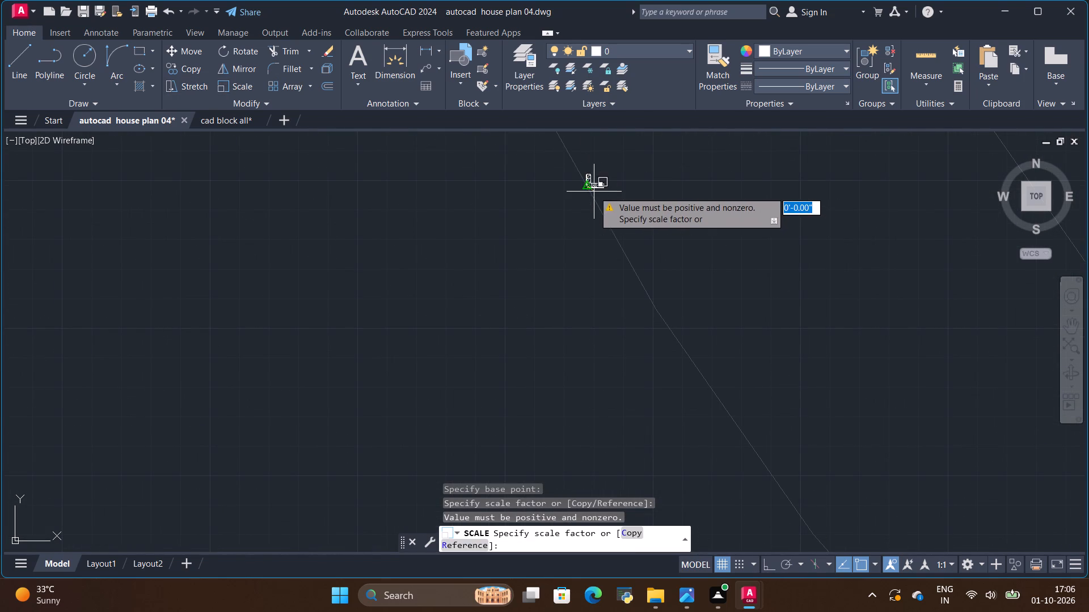
{"action": "left_click", "coordinate": [619, 193]}
Copy the reduced L-shaped sofa from outside the plan into the west part of the living/dining hall.
{"action": "left_click", "coordinate": [601, 197]}
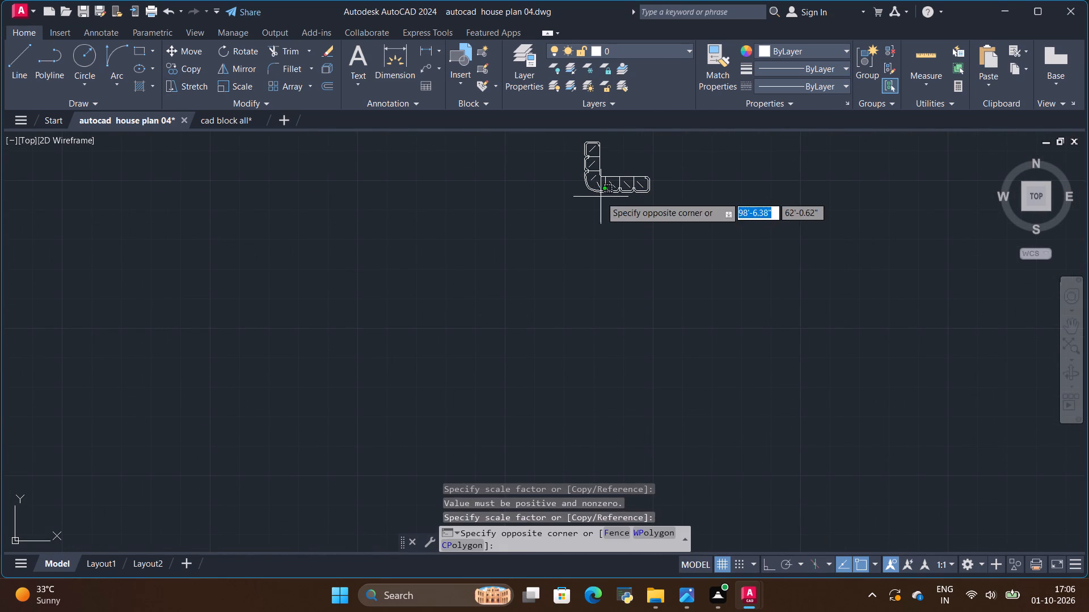
{"action": "left_click", "coordinate": [600, 192]}
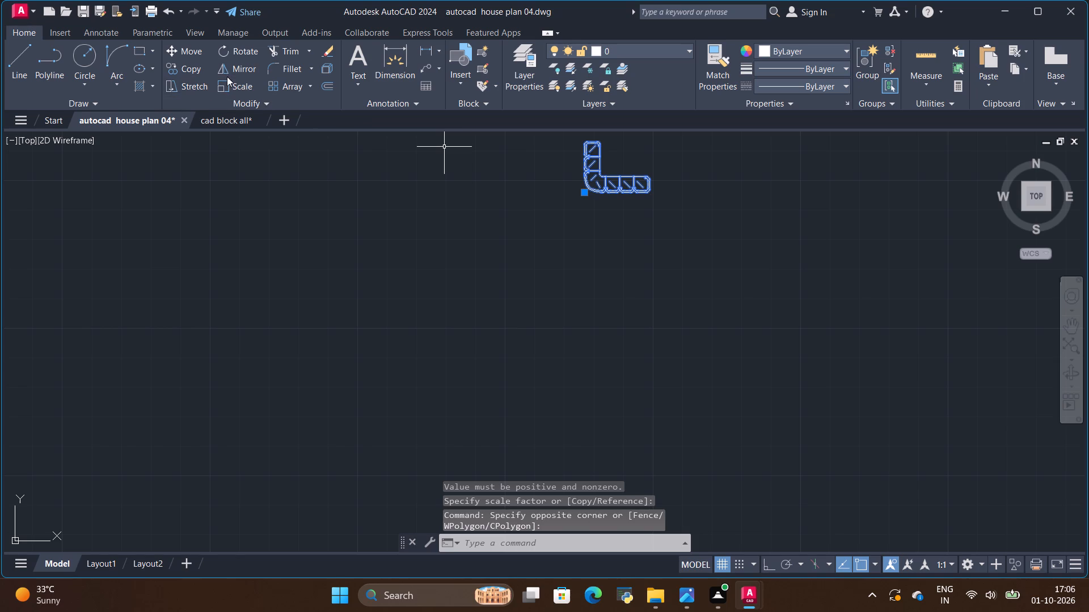
{"action": "left_click", "coordinate": [188, 63]}
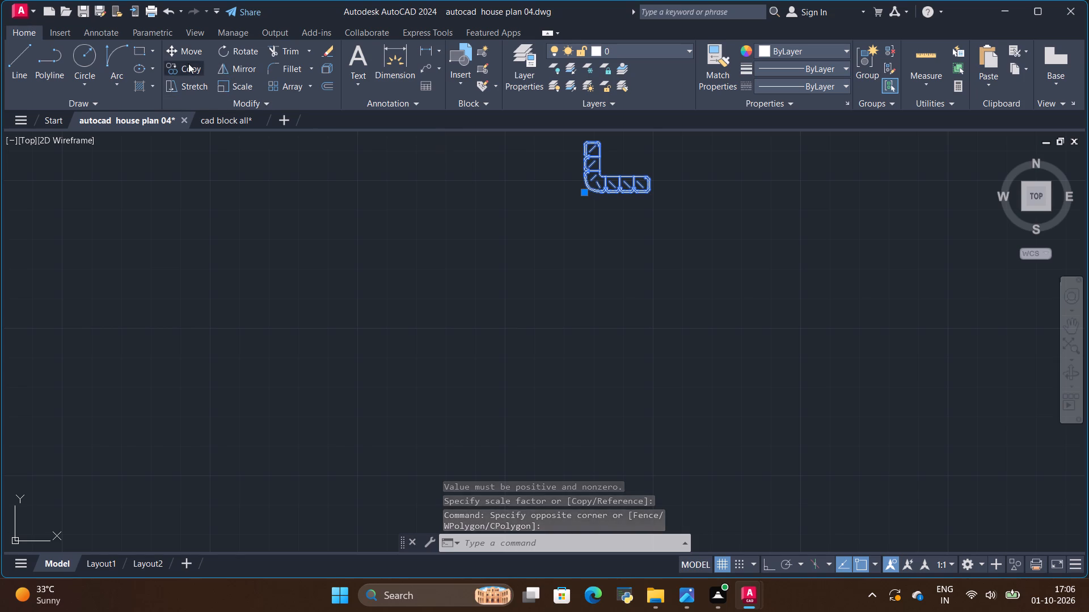
{"action": "left_click", "coordinate": [596, 185]}
{"action": "scroll", "coordinate": [635, 227], "scroll_direction": "down", "scroll_amount": 4}
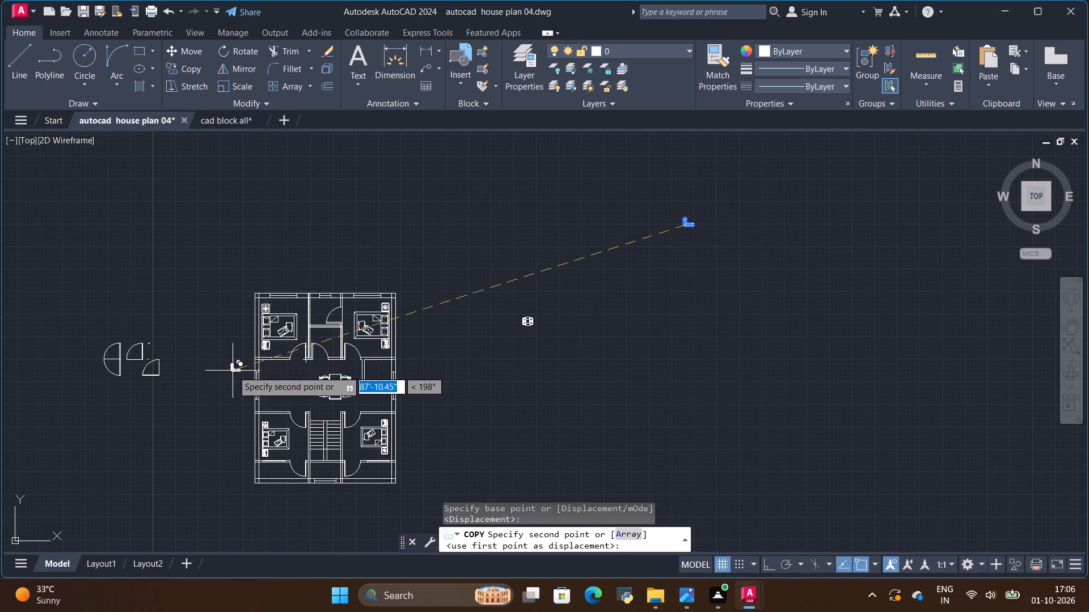
{"action": "scroll", "coordinate": [242, 388], "scroll_direction": "up", "scroll_amount": 2}
{"action": "scroll", "coordinate": [331, 417], "scroll_direction": "up", "scroll_amount": 2}
{"action": "left_click", "coordinate": [235, 394]}
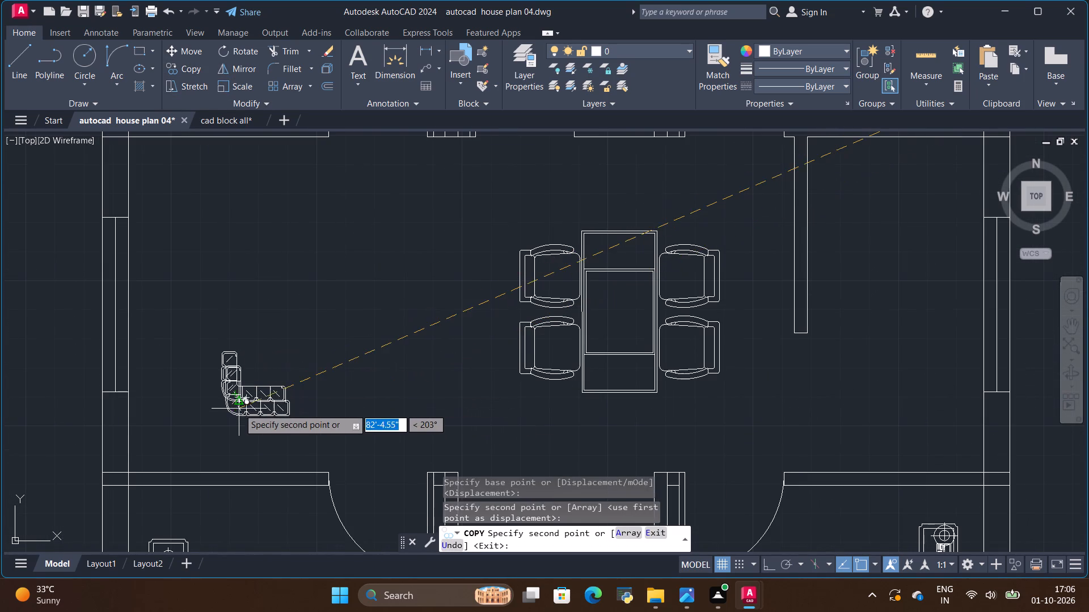
{"action": "key", "text": "Escape"}
Enlarge the sofa copy in the hall freehand from its curved corner until it suits the space beside the dining set.
{"action": "left_click", "coordinate": [233, 401]}
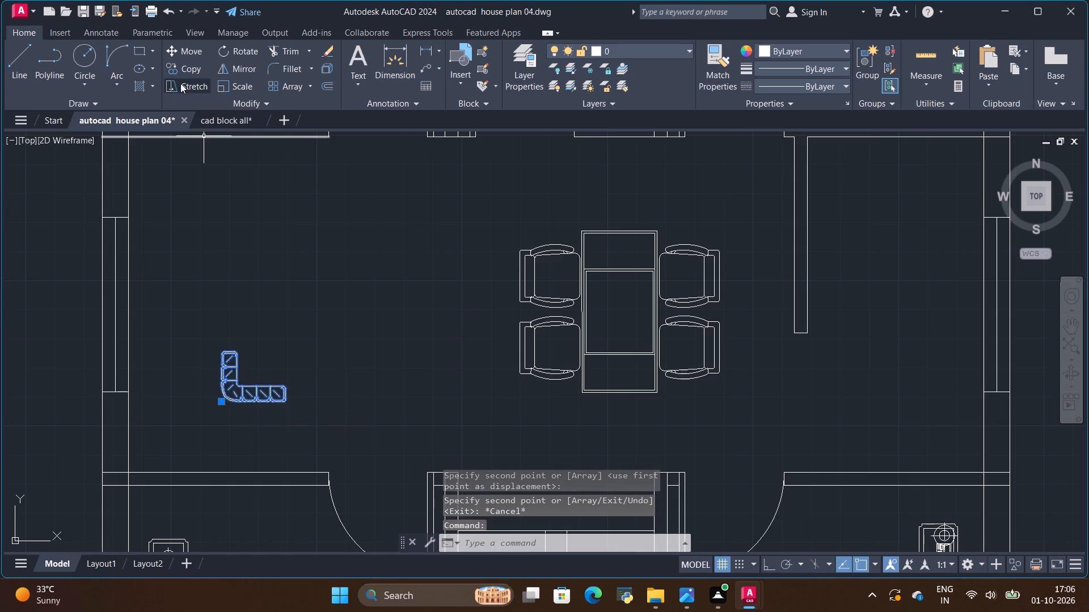
{"action": "left_click", "coordinate": [240, 87]}
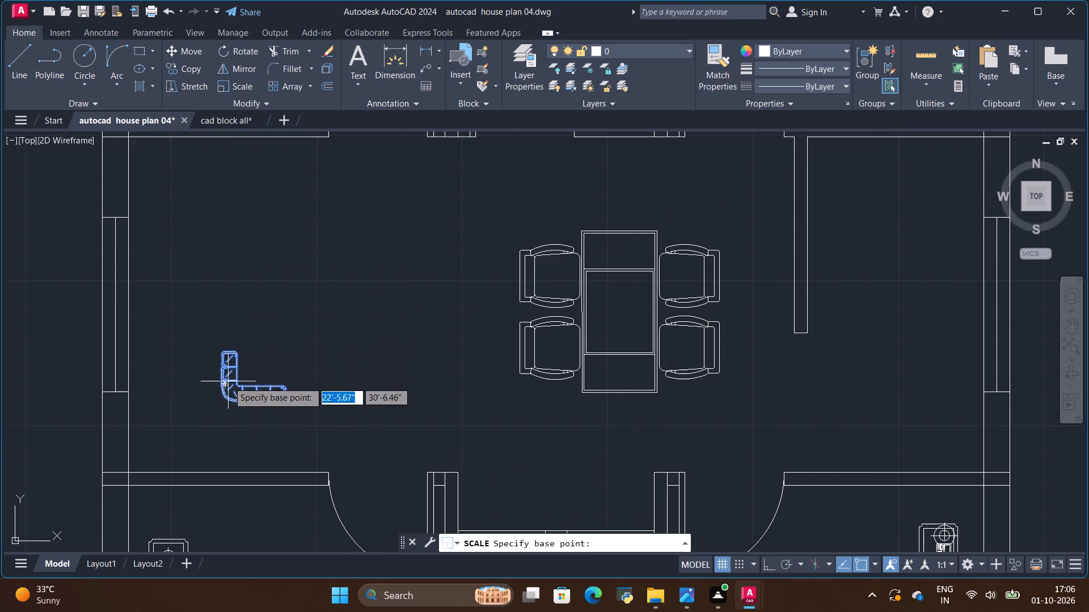
{"action": "left_click", "coordinate": [225, 395]}
{"action": "scroll", "coordinate": [316, 266], "scroll_direction": "down", "scroll_amount": 2}
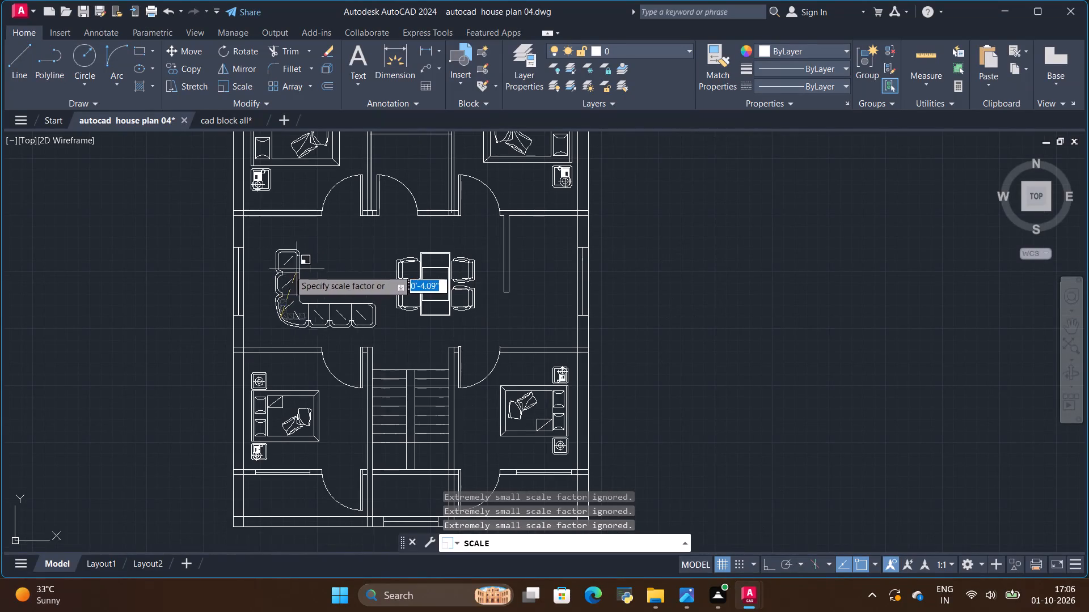
{"action": "left_click", "coordinate": [296, 270]}
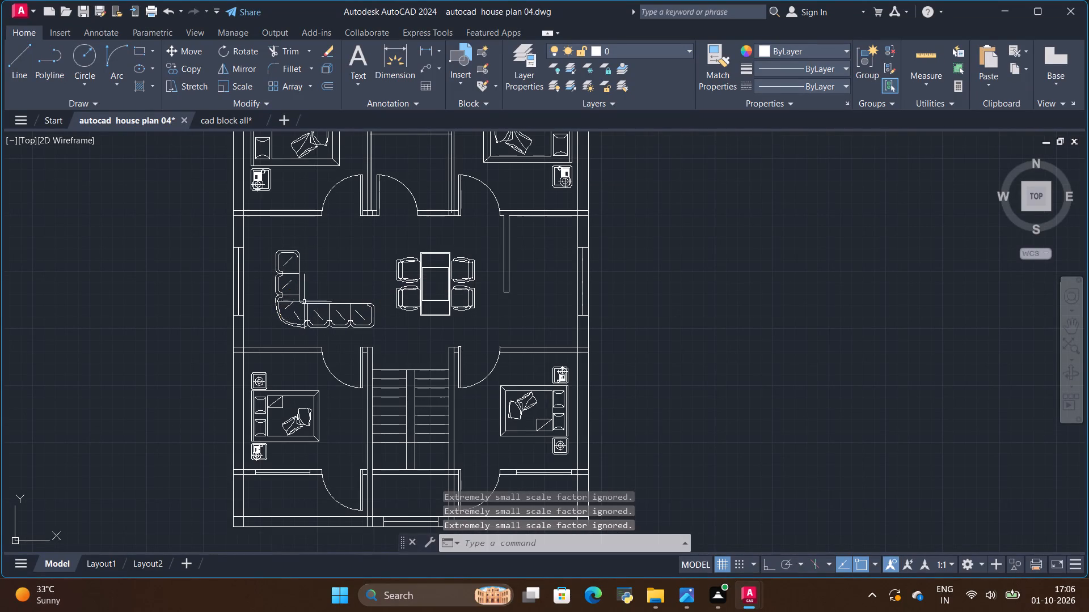
Move the L-shaped sofa a short distance west, closer to the hall's west wall.
{"action": "left_click", "coordinate": [306, 322]}
{"action": "left_click", "coordinate": [184, 56]}
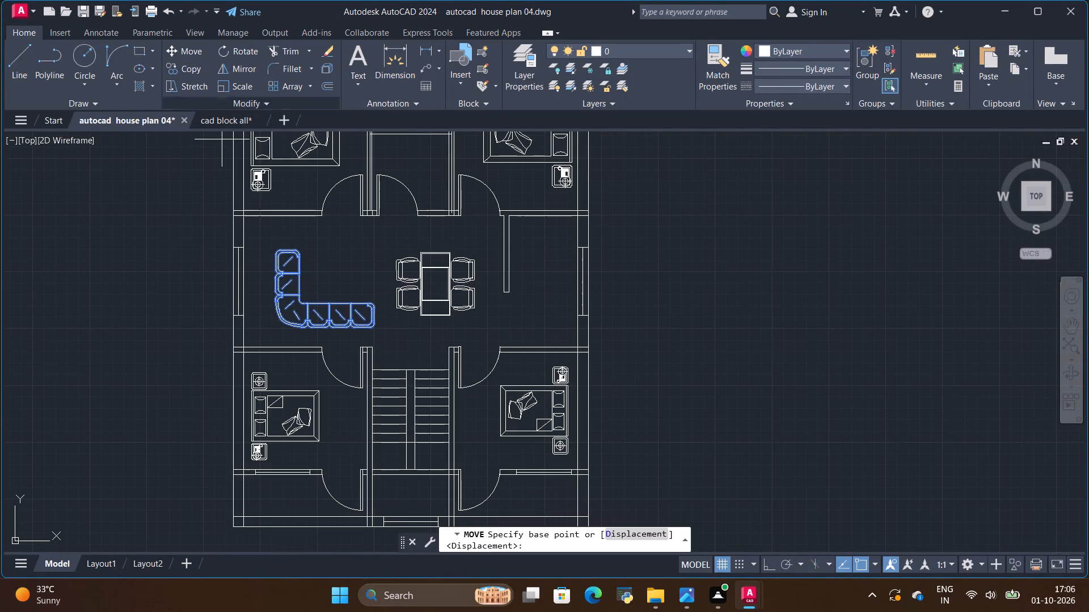
{"action": "left_click", "coordinate": [305, 315]}
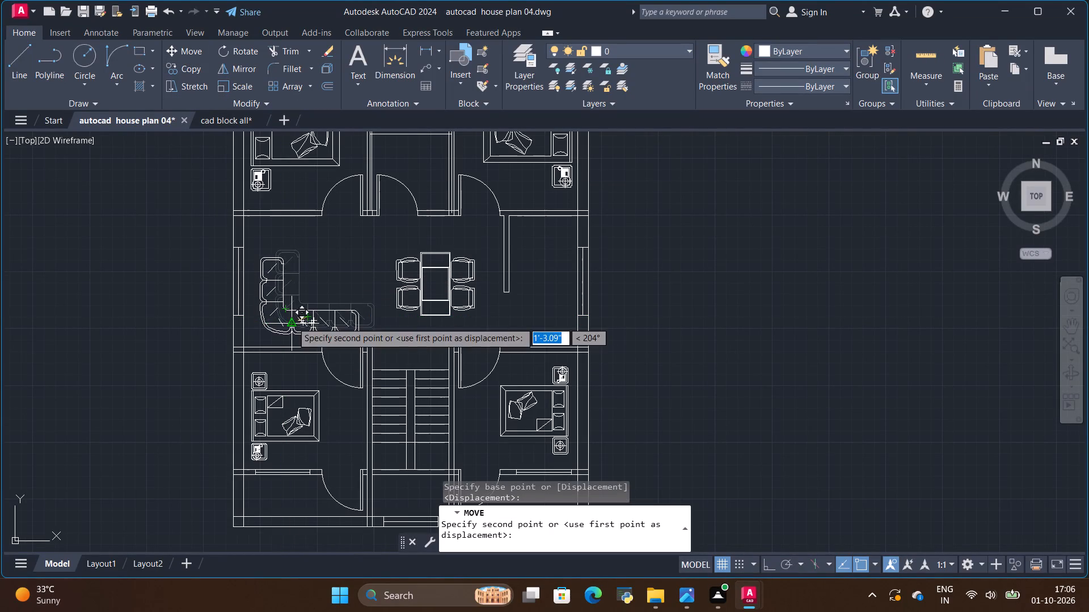
{"action": "left_click", "coordinate": [292, 317]}
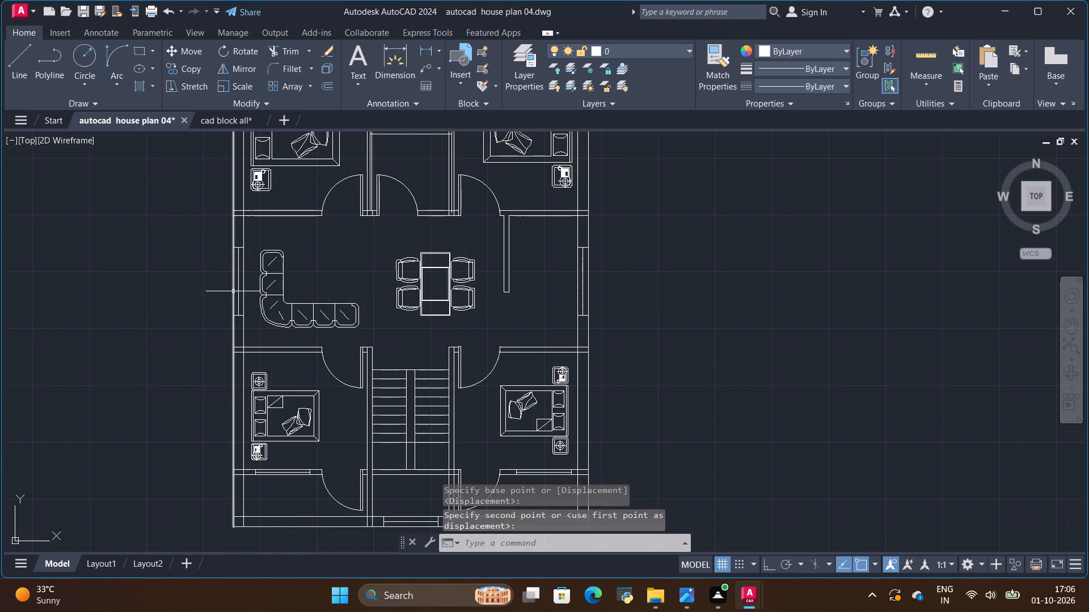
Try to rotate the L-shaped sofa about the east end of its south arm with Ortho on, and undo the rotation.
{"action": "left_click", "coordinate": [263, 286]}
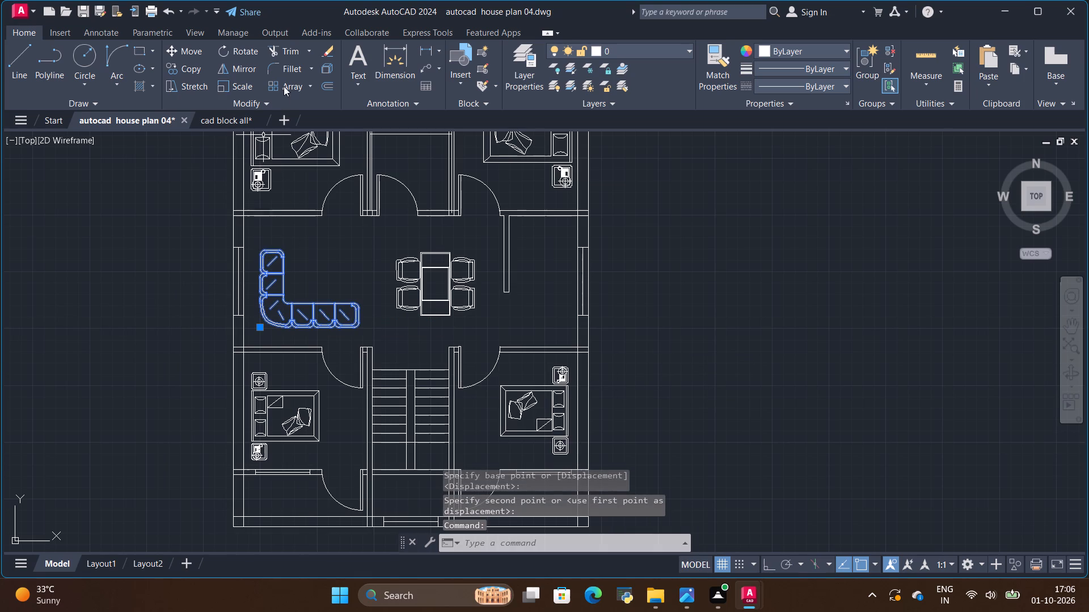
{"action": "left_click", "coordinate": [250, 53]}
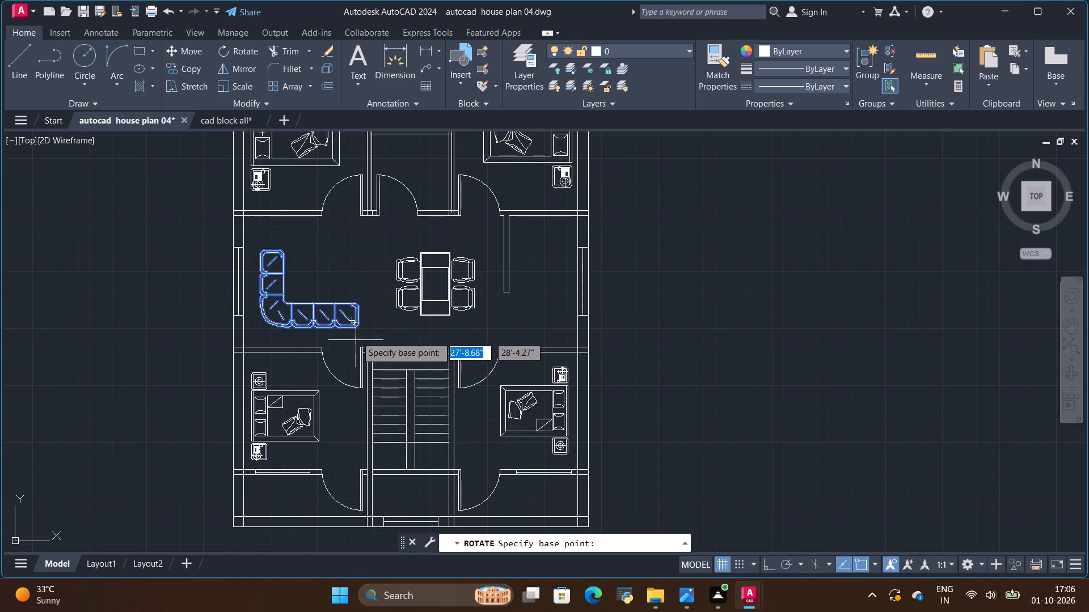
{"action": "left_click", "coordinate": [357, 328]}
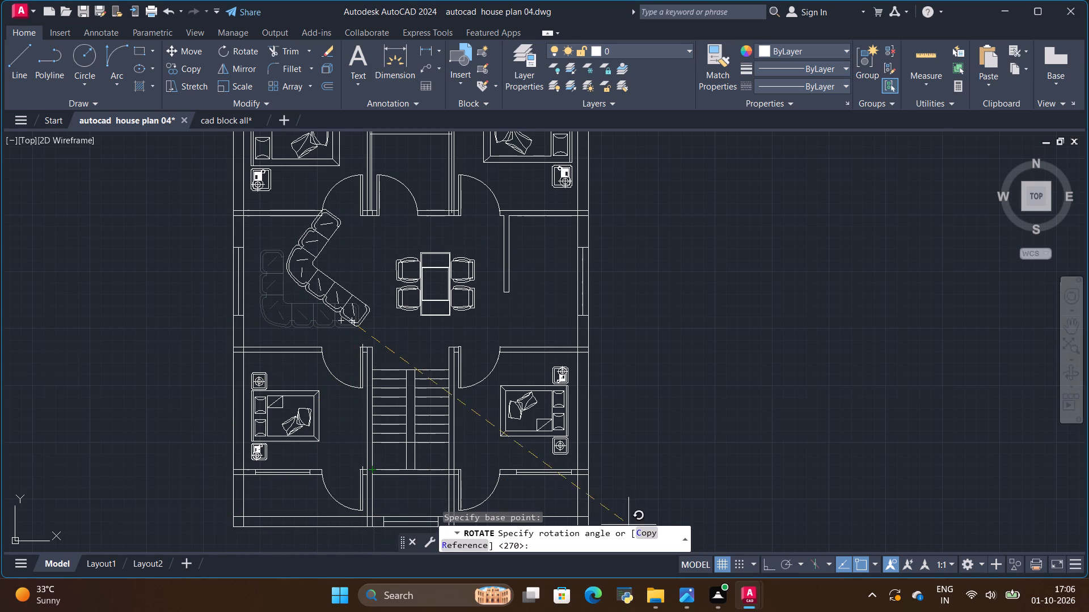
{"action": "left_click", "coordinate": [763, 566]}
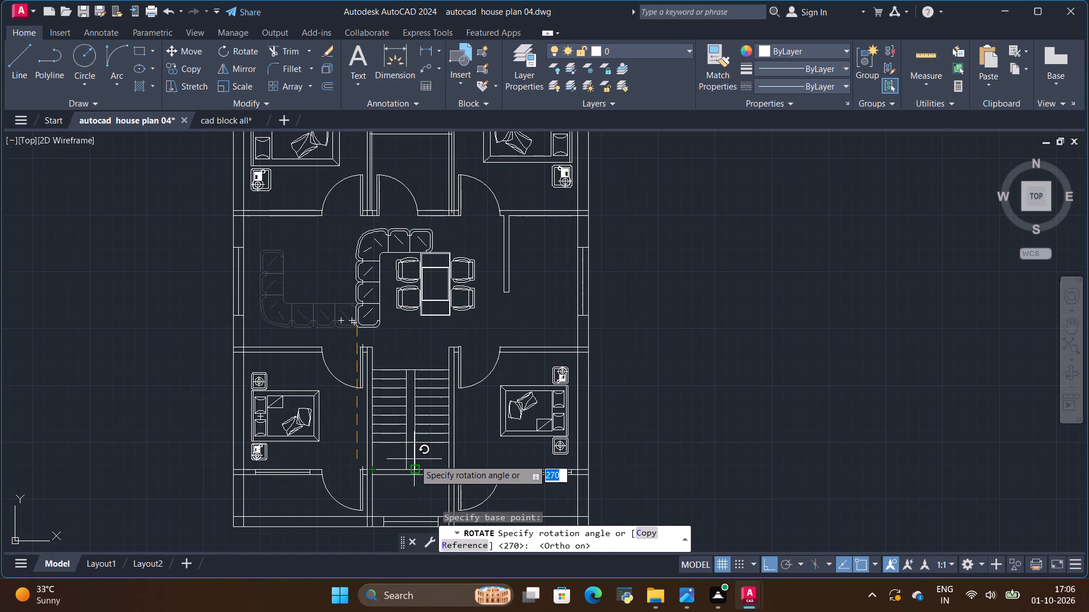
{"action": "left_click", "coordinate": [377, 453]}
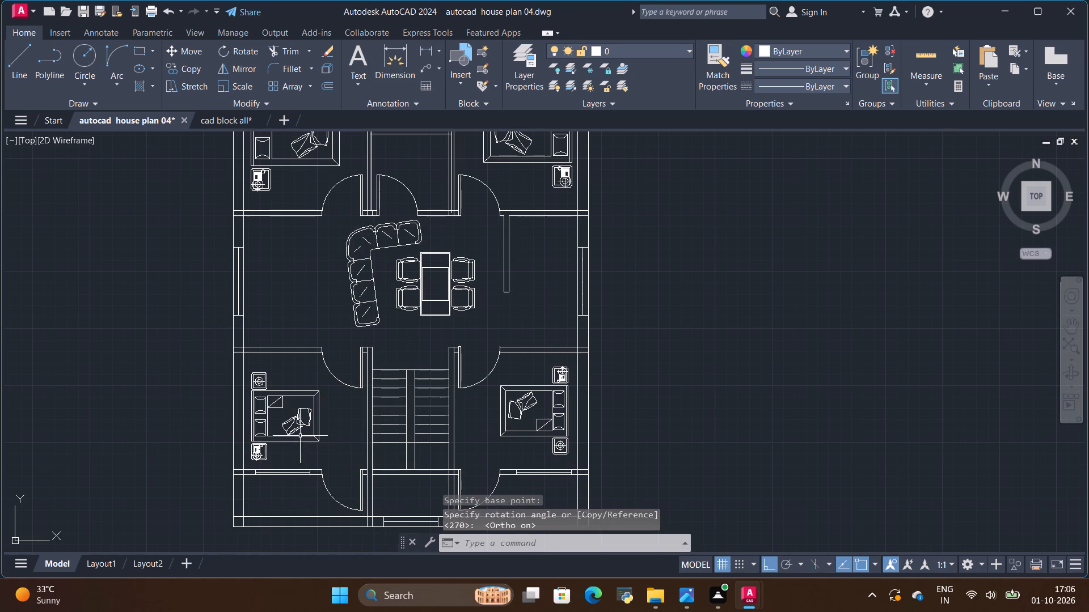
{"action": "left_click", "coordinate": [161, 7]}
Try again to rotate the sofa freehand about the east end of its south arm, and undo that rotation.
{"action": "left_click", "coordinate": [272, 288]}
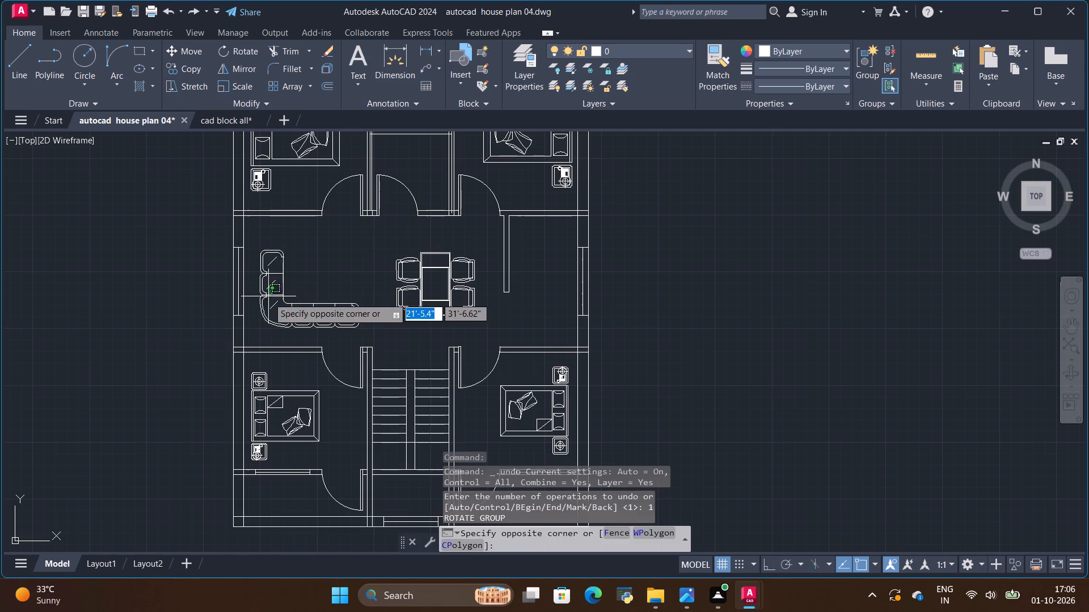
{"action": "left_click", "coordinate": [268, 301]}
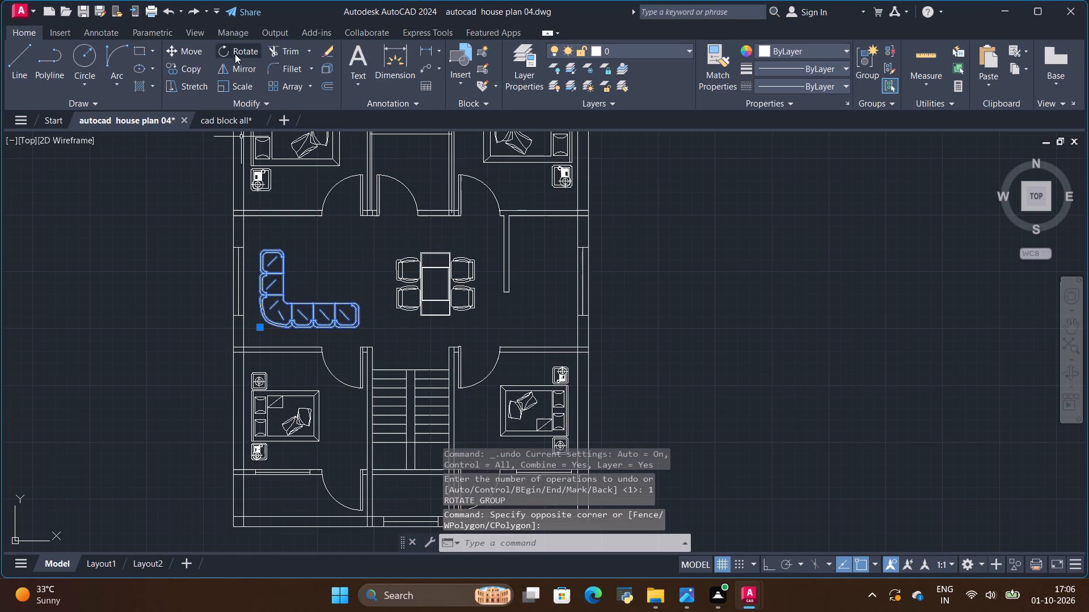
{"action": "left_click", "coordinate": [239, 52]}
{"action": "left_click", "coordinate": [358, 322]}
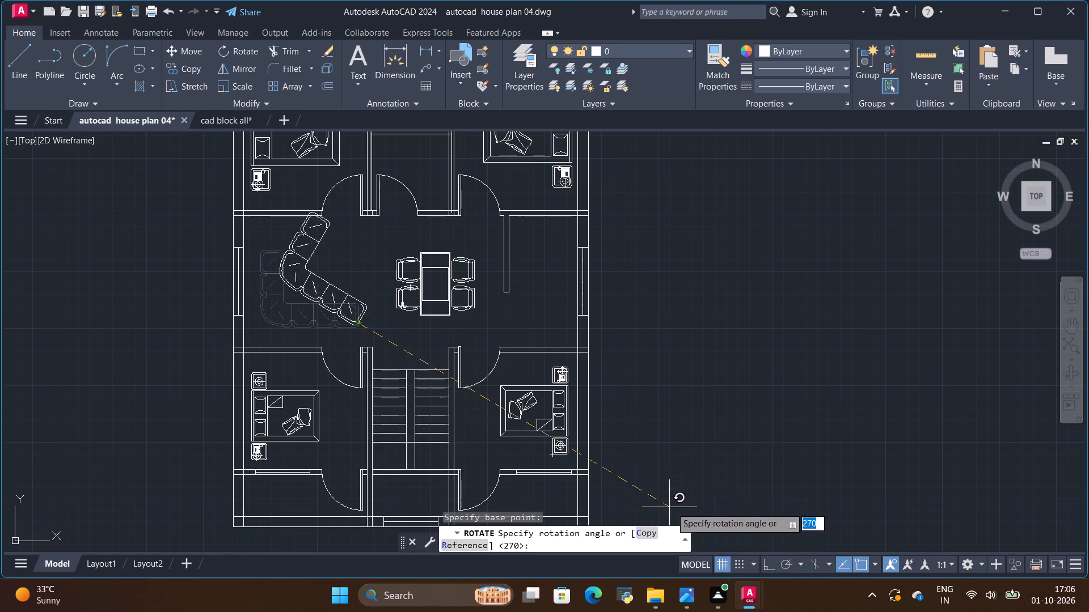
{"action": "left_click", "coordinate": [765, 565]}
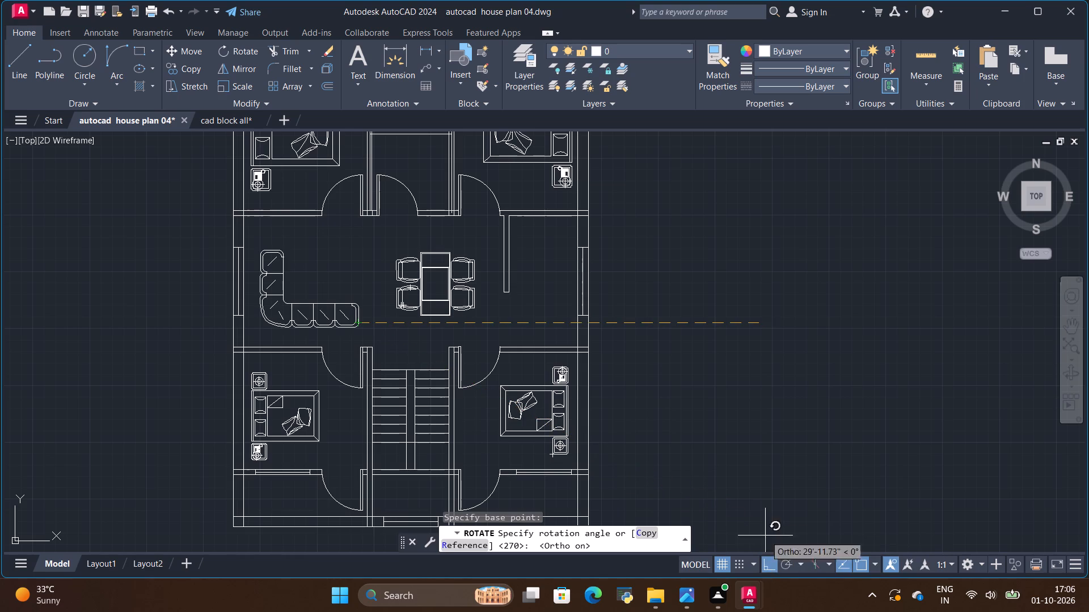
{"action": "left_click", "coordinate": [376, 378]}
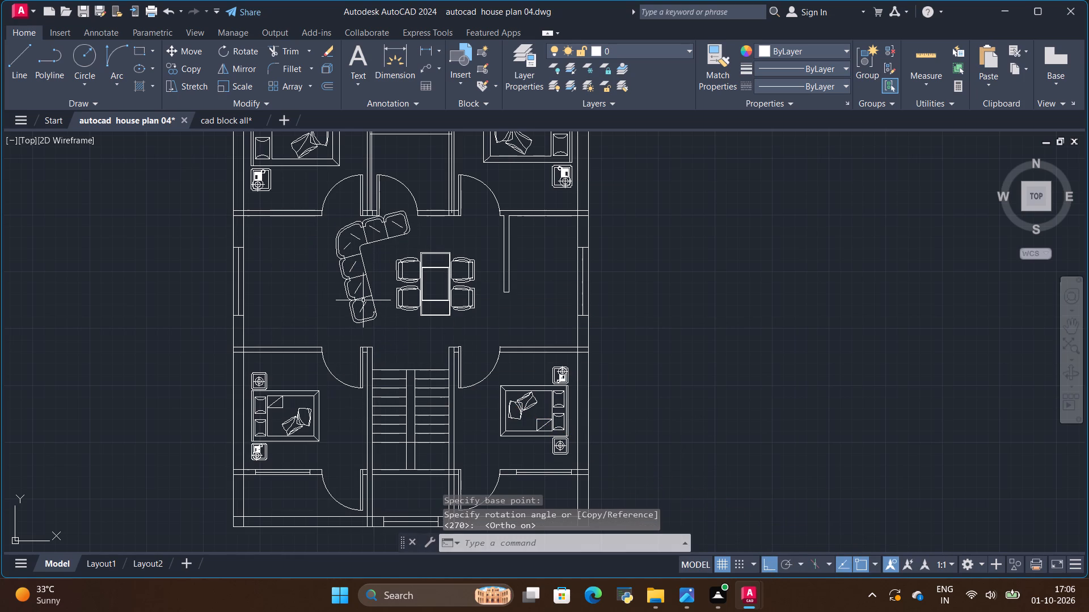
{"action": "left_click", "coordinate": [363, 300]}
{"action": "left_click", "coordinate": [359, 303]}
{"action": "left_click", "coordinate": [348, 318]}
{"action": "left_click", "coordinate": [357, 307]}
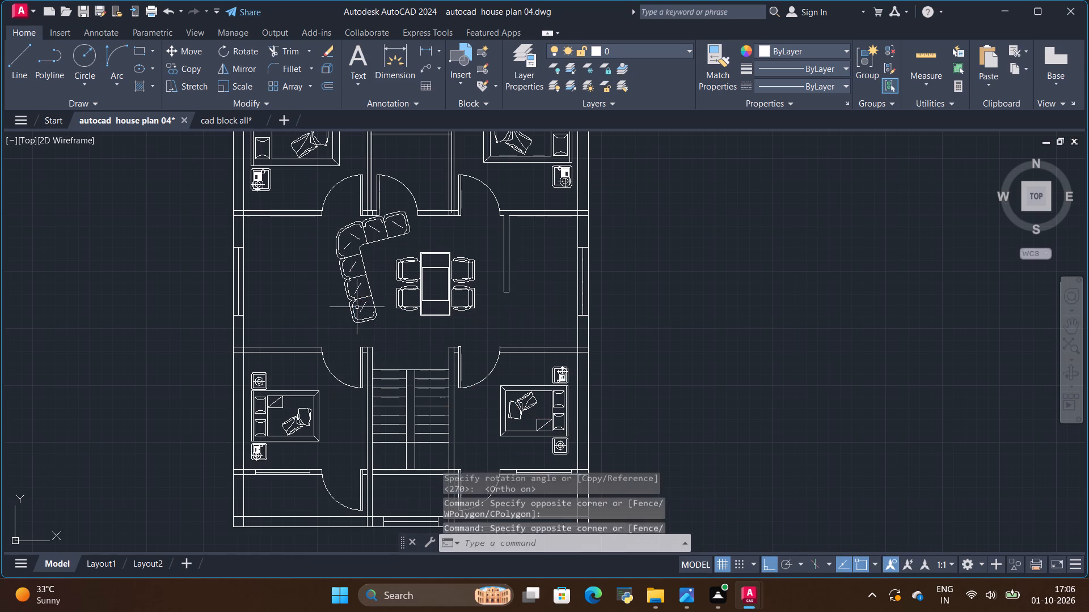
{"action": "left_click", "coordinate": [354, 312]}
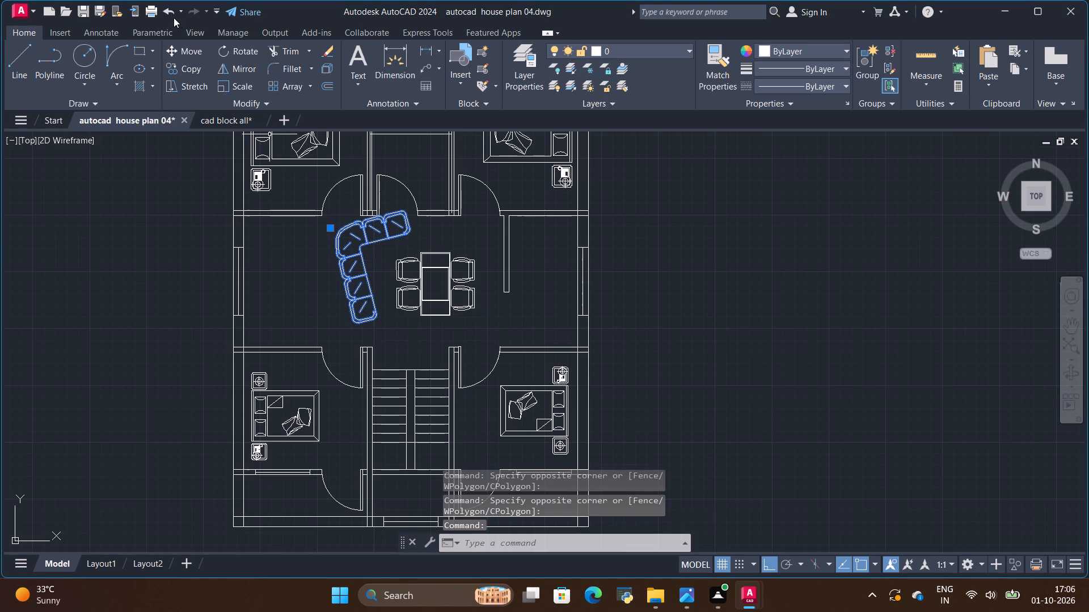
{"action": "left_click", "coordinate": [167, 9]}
Turn Ortho on and rotate the L-shaped sofa 270° about the north end of its upright arm.
{"action": "left_click", "coordinate": [293, 317]}
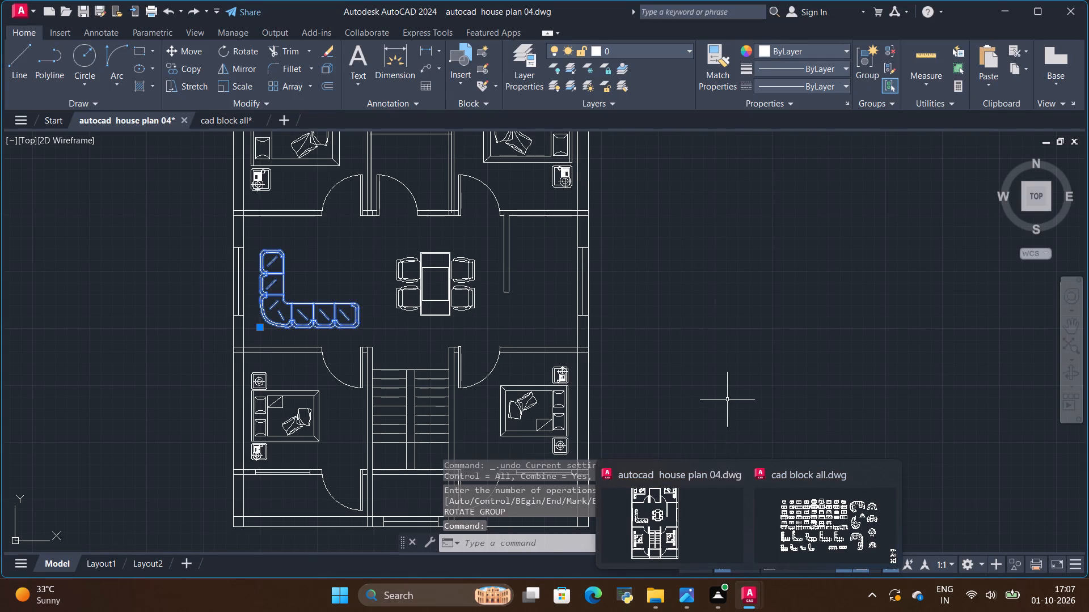
{"action": "left_click", "coordinate": [772, 562]}
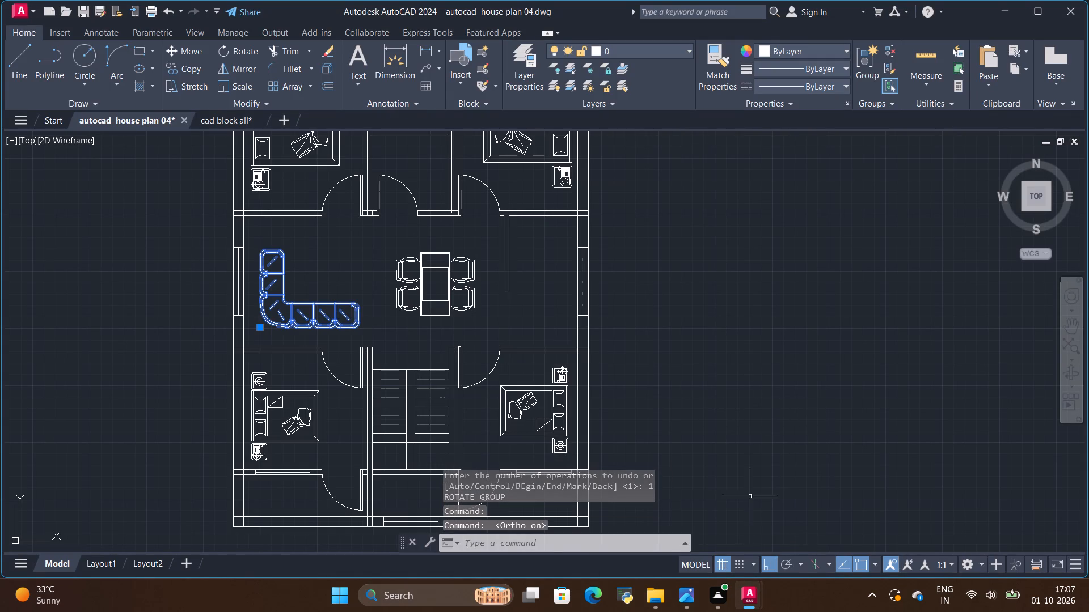
{"action": "left_click", "coordinate": [361, 323]}
{"action": "left_click", "coordinate": [355, 309]}
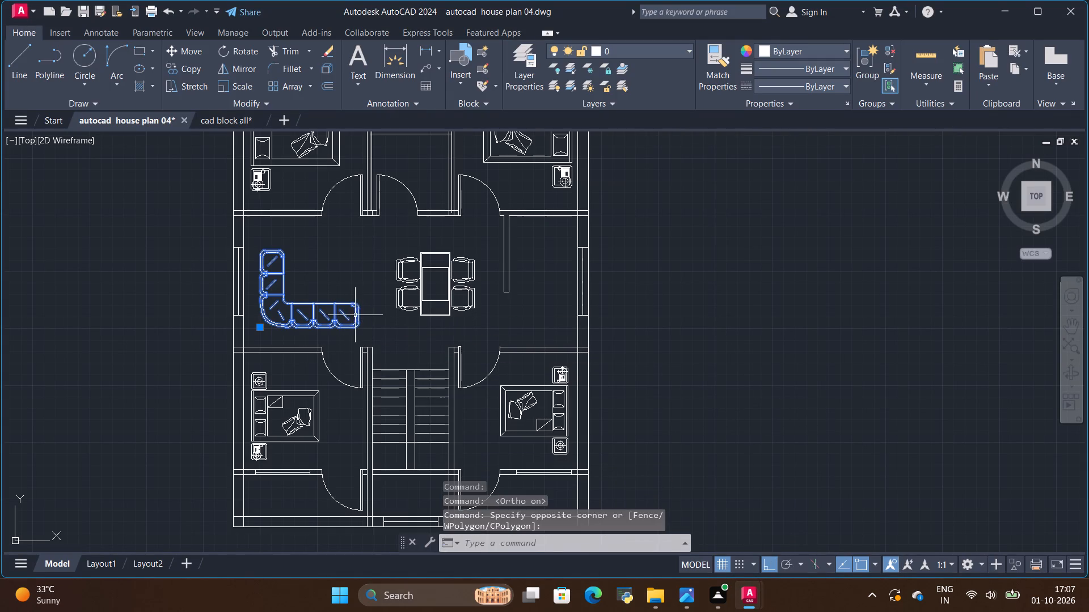
{"action": "key", "text": "Escape"}
{"action": "left_click", "coordinate": [343, 318]}
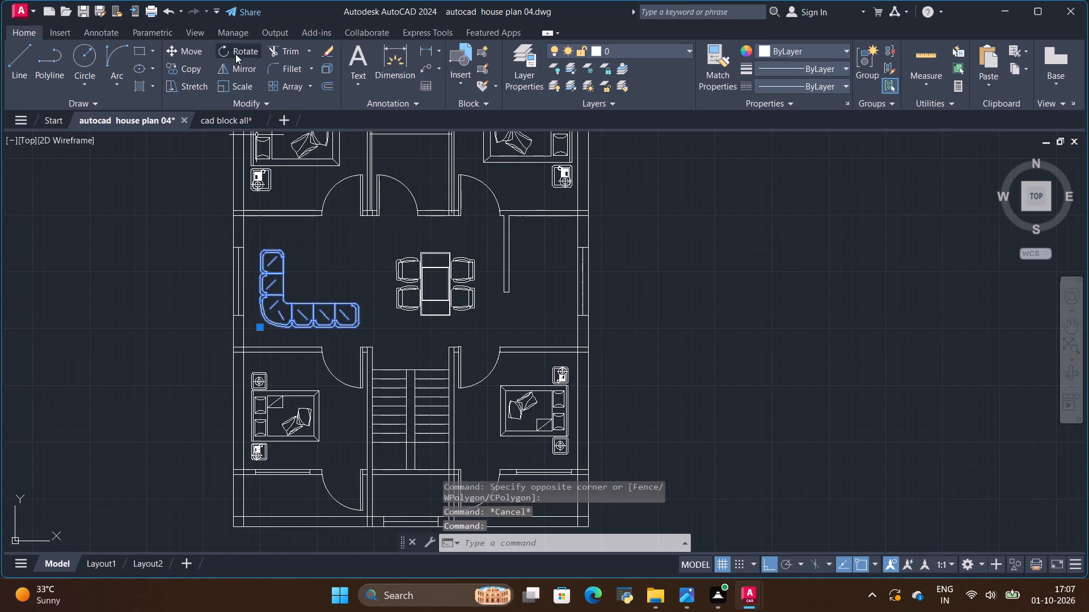
{"action": "left_click", "coordinate": [238, 50]}
{"action": "left_click", "coordinate": [277, 250]}
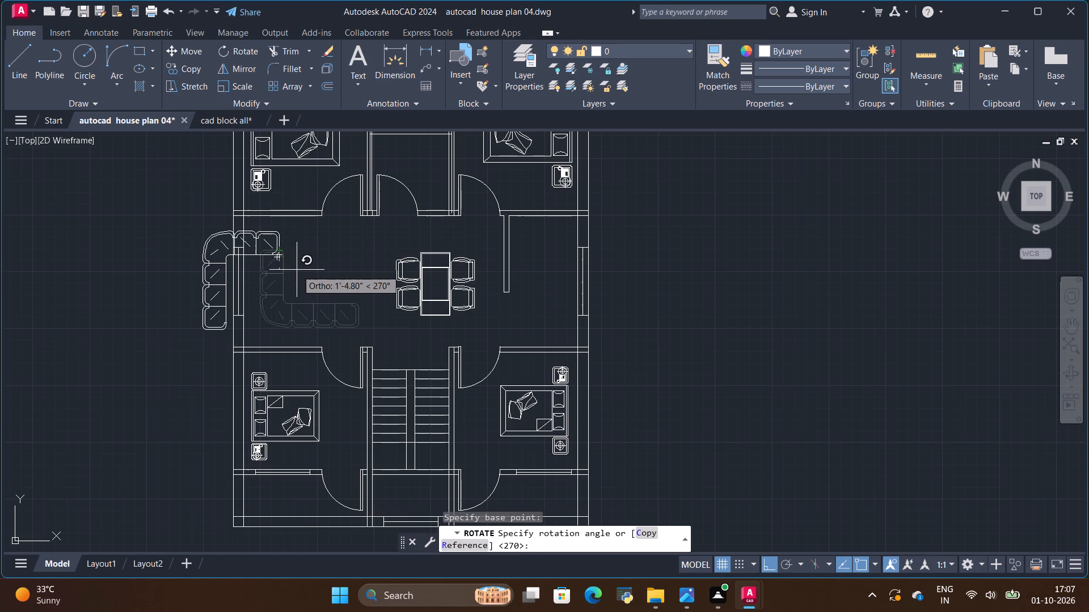
{"action": "left_click", "coordinate": [297, 270]}
Move the rotated sofa east from across the outer wall into the northwest corner of the living/dining hall.
{"action": "left_click", "coordinate": [213, 263]}
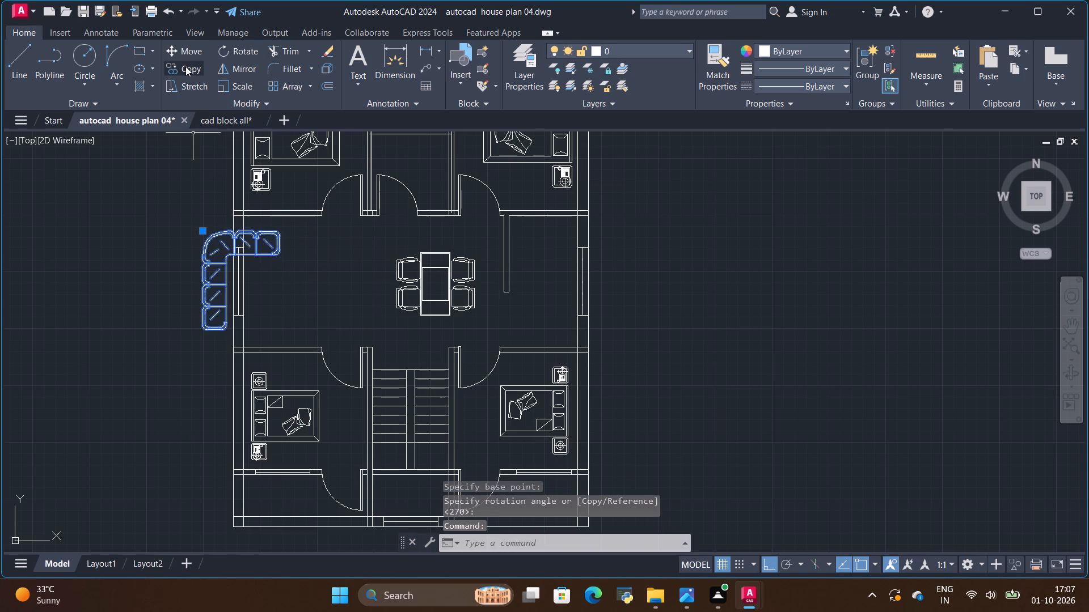
{"action": "left_click", "coordinate": [195, 47]}
{"action": "left_click", "coordinate": [205, 232]}
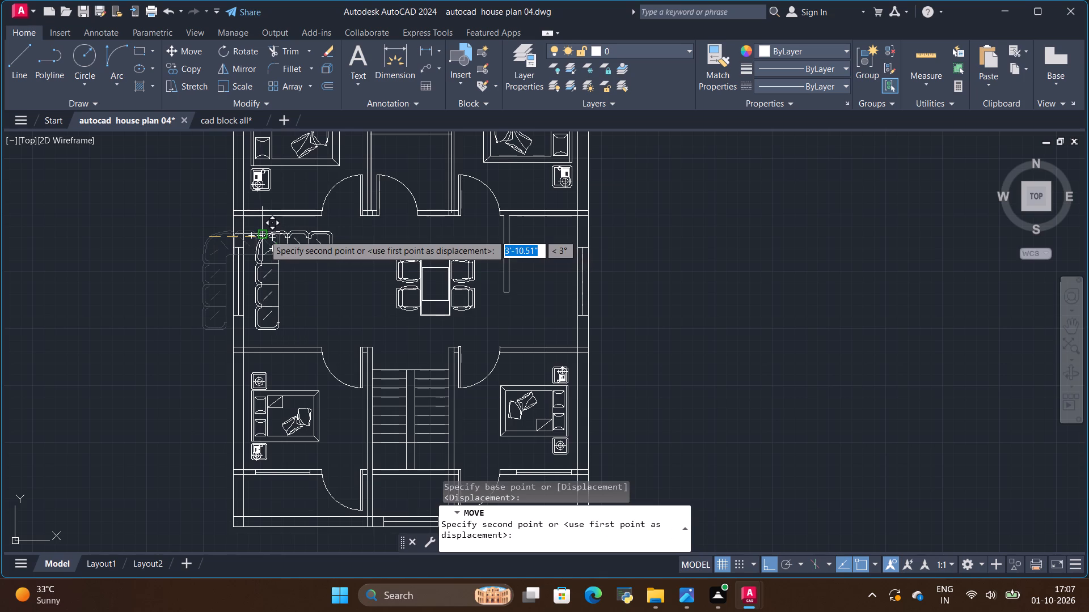
{"action": "scroll", "coordinate": [263, 235], "scroll_direction": "up", "scroll_amount": 3}
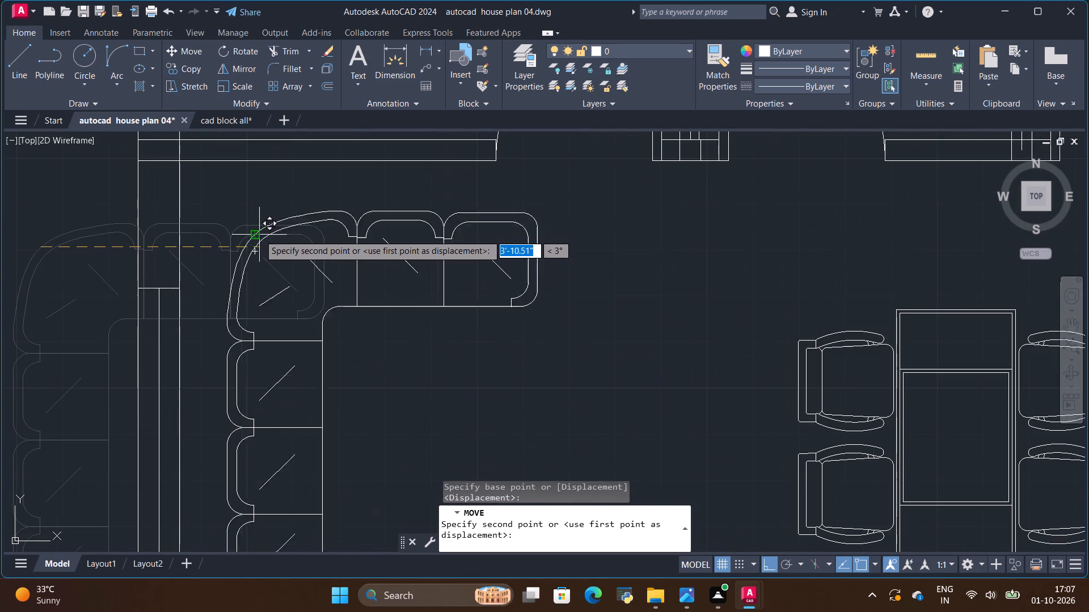
{"action": "scroll", "coordinate": [248, 220], "scroll_direction": "down", "scroll_amount": 1}
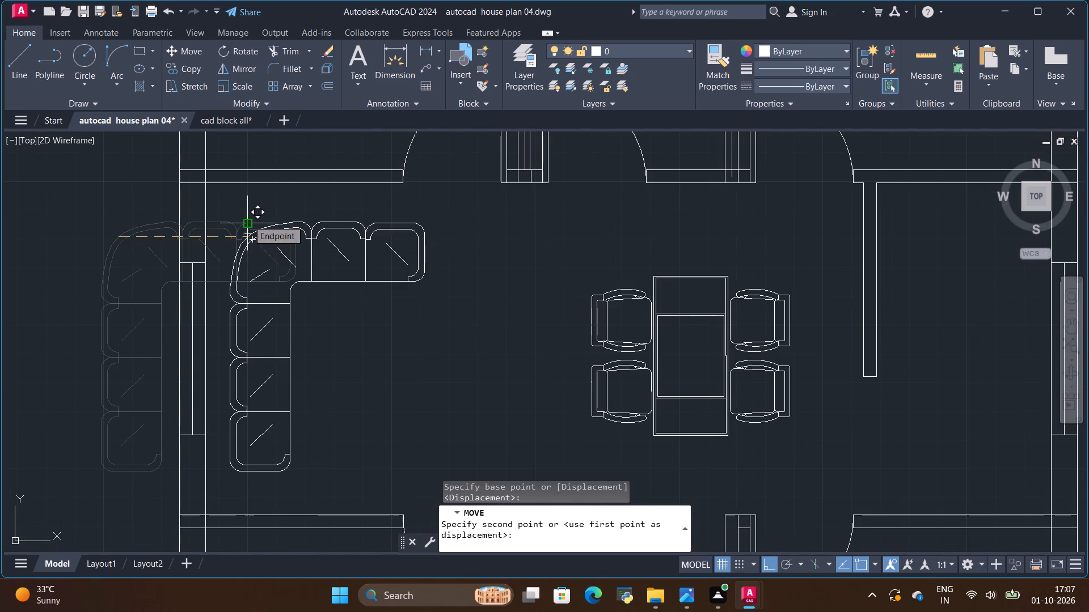
{"action": "left_click", "coordinate": [248, 220]}
{"action": "scroll", "coordinate": [304, 291], "scroll_direction": "down", "scroll_amount": 2}
{"action": "key", "text": "Escape"}
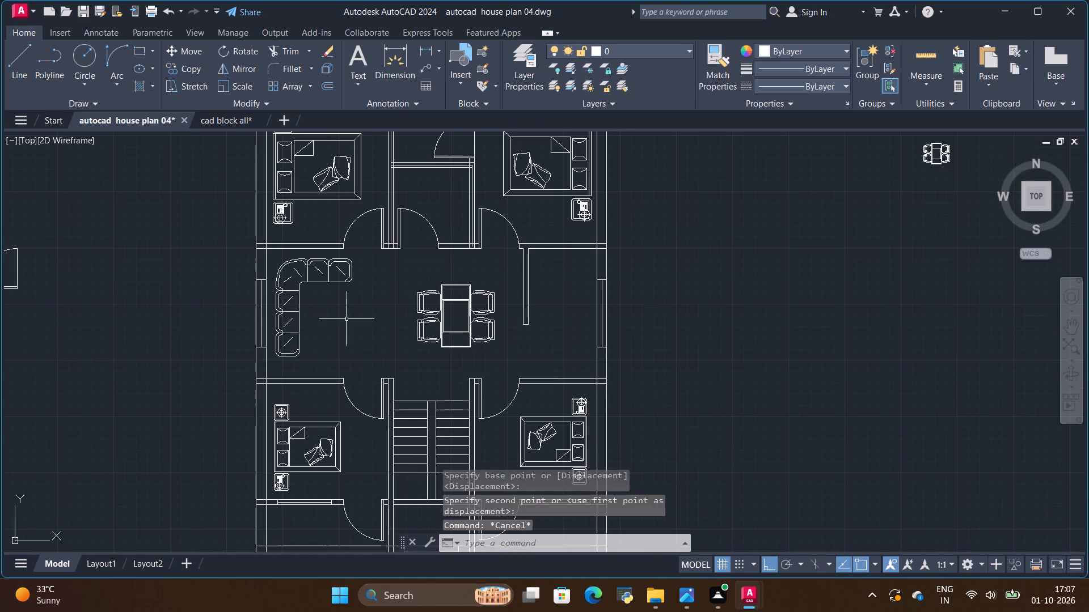
Save the house plan drawing.
{"action": "scroll", "coordinate": [347, 319], "scroll_direction": "down", "scroll_amount": 2}
{"action": "key", "text": "ctrl+s"}
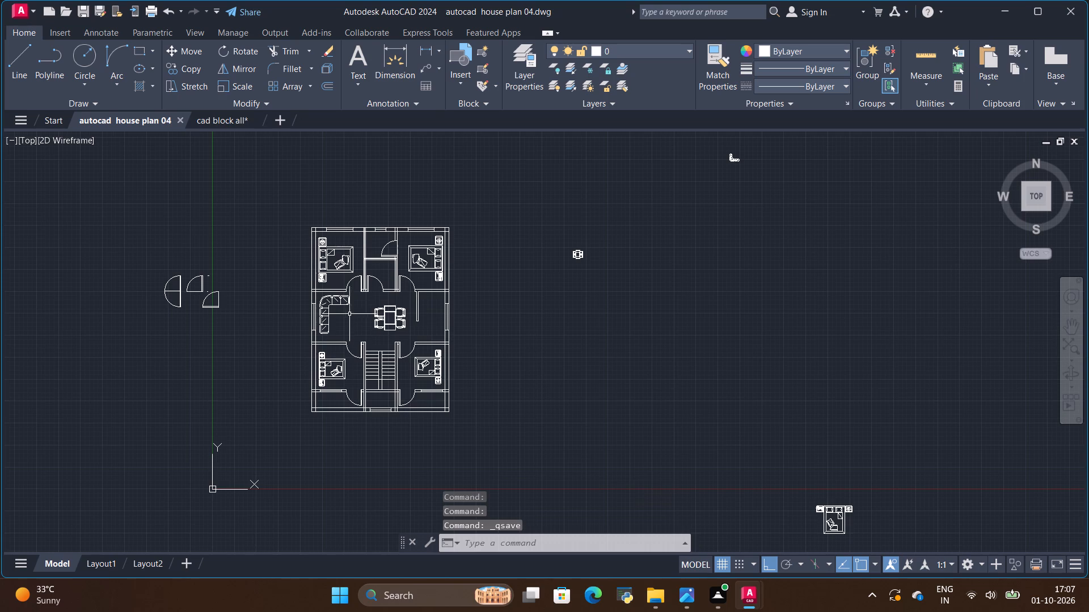
Erase the leftover dining set and the small L-shaped sofa lying outside the plan to the east.
{"action": "scroll", "coordinate": [469, 338], "scroll_direction": "down", "scroll_amount": 1}
{"action": "scroll", "coordinate": [471, 308], "scroll_direction": "up", "scroll_amount": 1}
{"action": "scroll", "coordinate": [552, 298], "scroll_direction": "up", "scroll_amount": 1}
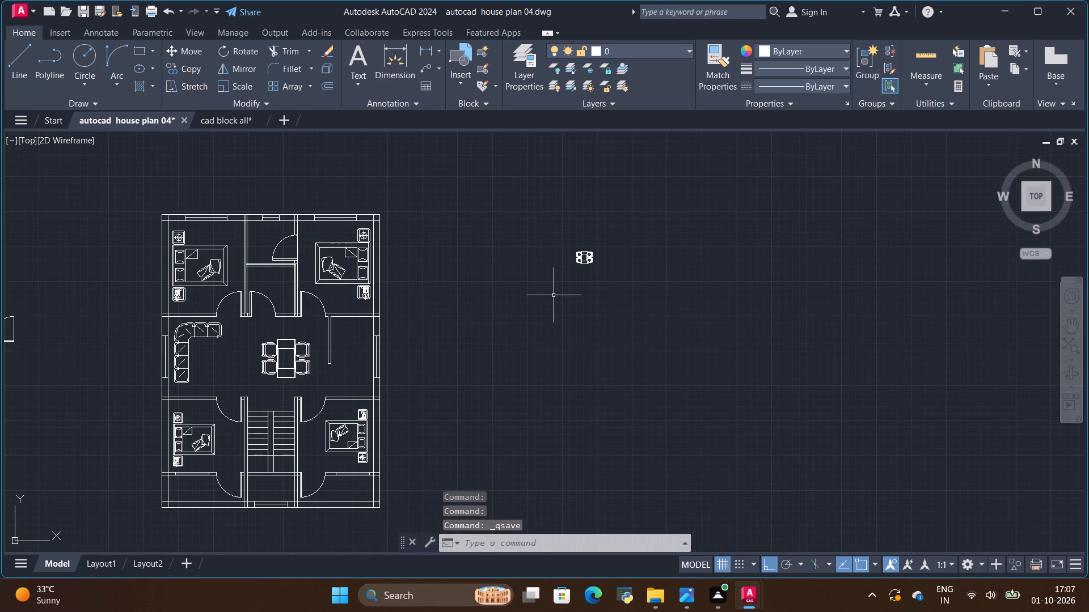
{"action": "scroll", "coordinate": [554, 293], "scroll_direction": "down", "scroll_amount": 1}
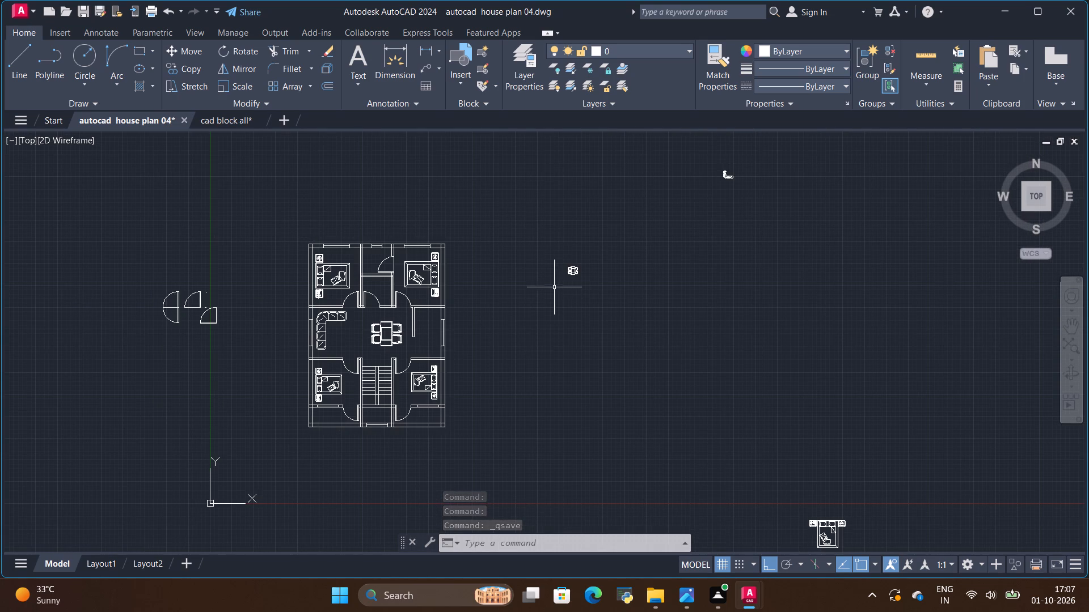
{"action": "scroll", "coordinate": [555, 286], "scroll_direction": "down", "scroll_amount": 1}
{"action": "scroll", "coordinate": [566, 262], "scroll_direction": "up", "scroll_amount": 1}
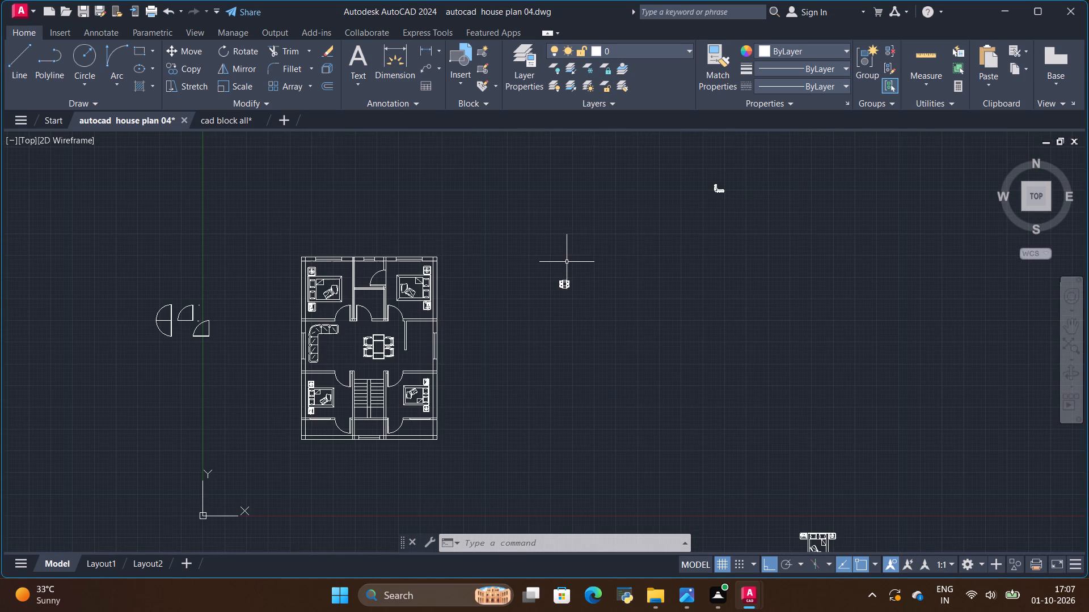
{"action": "left_click_drag", "start_coordinate": [466, 159], "coordinate": [788, 212]}
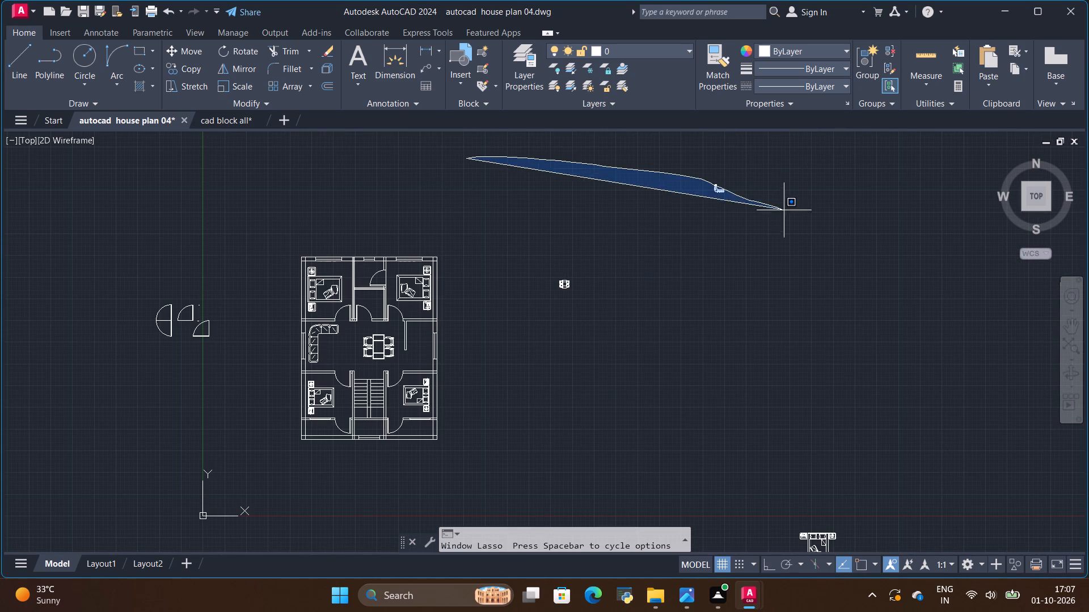
{"action": "left_click_drag", "start_coordinate": [788, 212], "coordinate": [570, 334]}
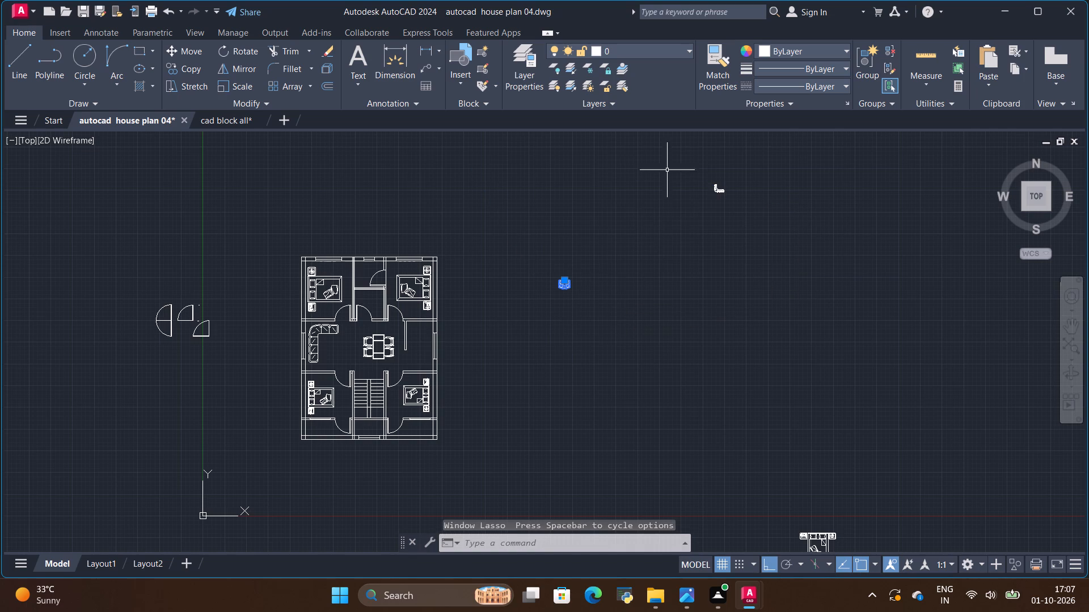
{"action": "left_click_drag", "start_coordinate": [679, 168], "coordinate": [750, 234]}
{"action": "right_click", "coordinate": [721, 190]}
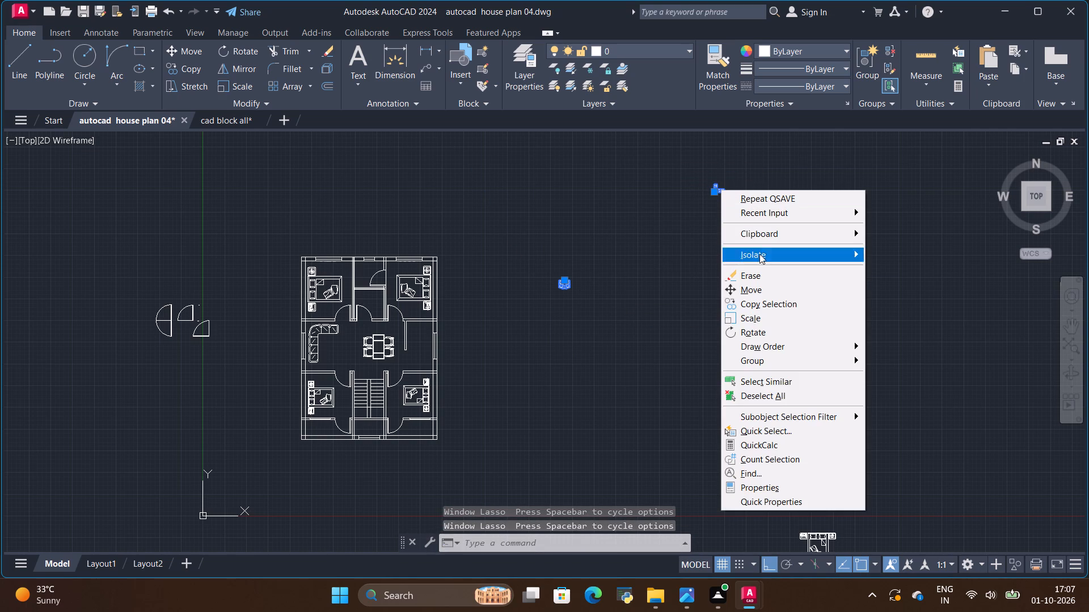
{"action": "left_click", "coordinate": [760, 275]}
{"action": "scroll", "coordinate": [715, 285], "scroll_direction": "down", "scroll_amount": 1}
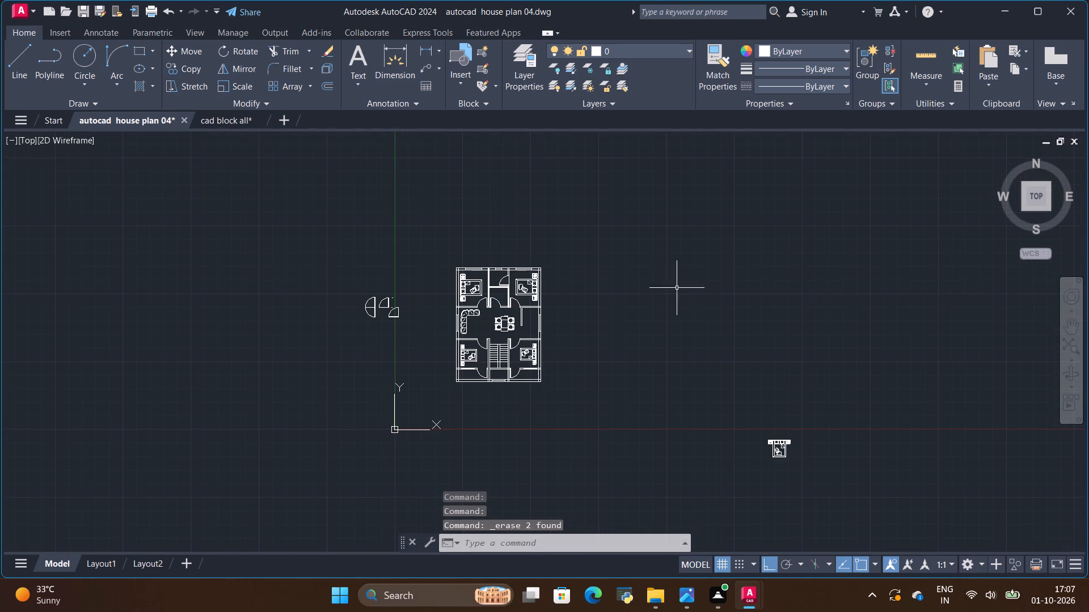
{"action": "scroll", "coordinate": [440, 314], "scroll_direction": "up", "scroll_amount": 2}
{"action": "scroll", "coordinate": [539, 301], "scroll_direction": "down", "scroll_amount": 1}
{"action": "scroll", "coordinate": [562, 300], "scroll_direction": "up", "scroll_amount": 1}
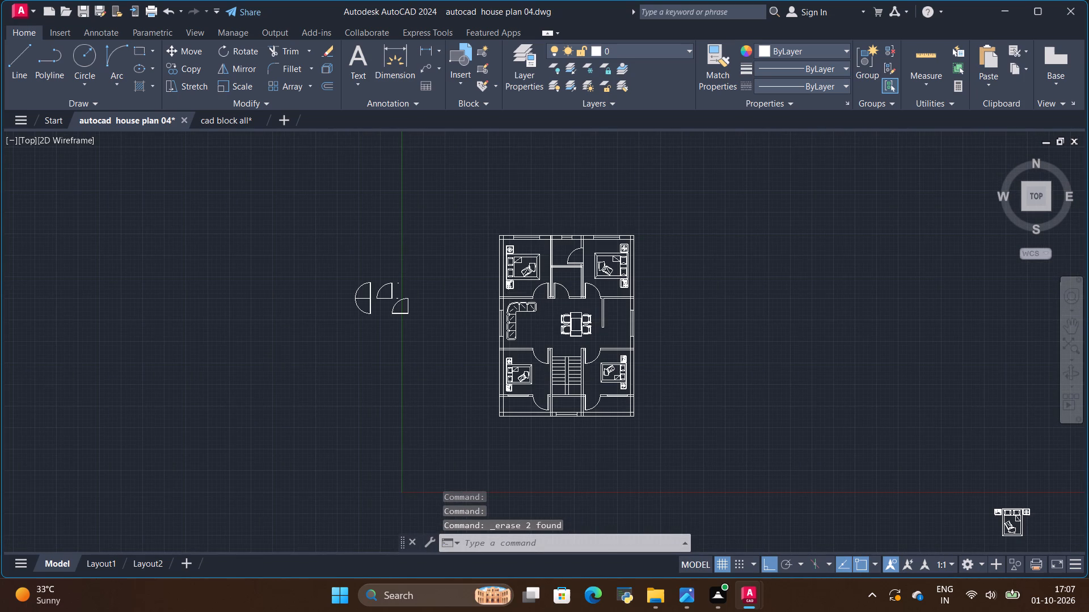
Return from the block library to the house plan drawing and save it.
{"action": "scroll", "coordinate": [562, 300], "scroll_direction": "down", "scroll_amount": 1}
{"action": "key", "text": "alt+Tab"}
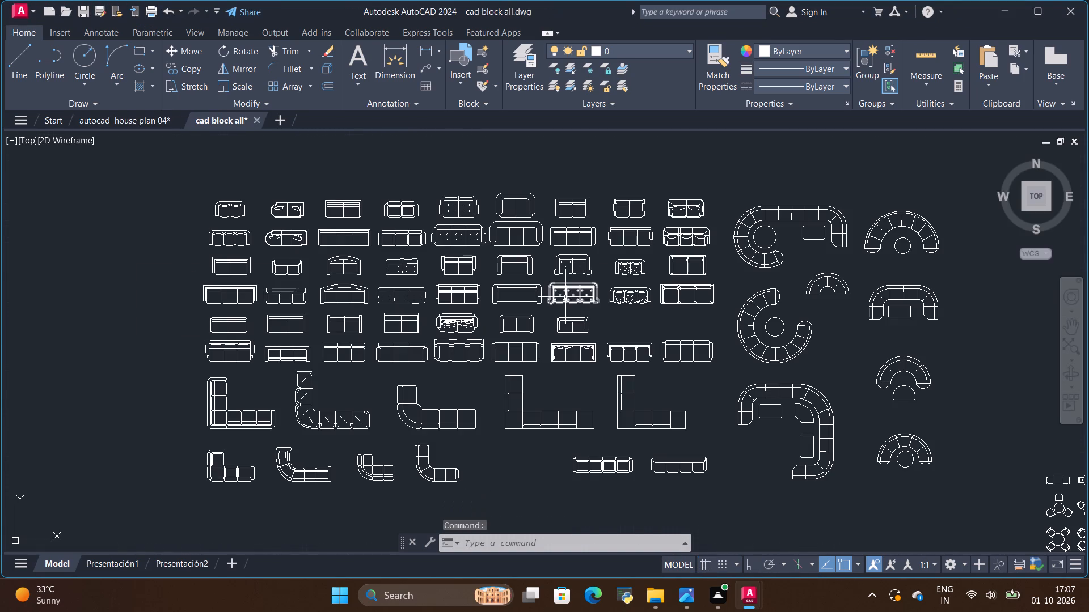
{"action": "key", "text": "alt+Tab"}
{"action": "key", "text": "alt+Tab"}
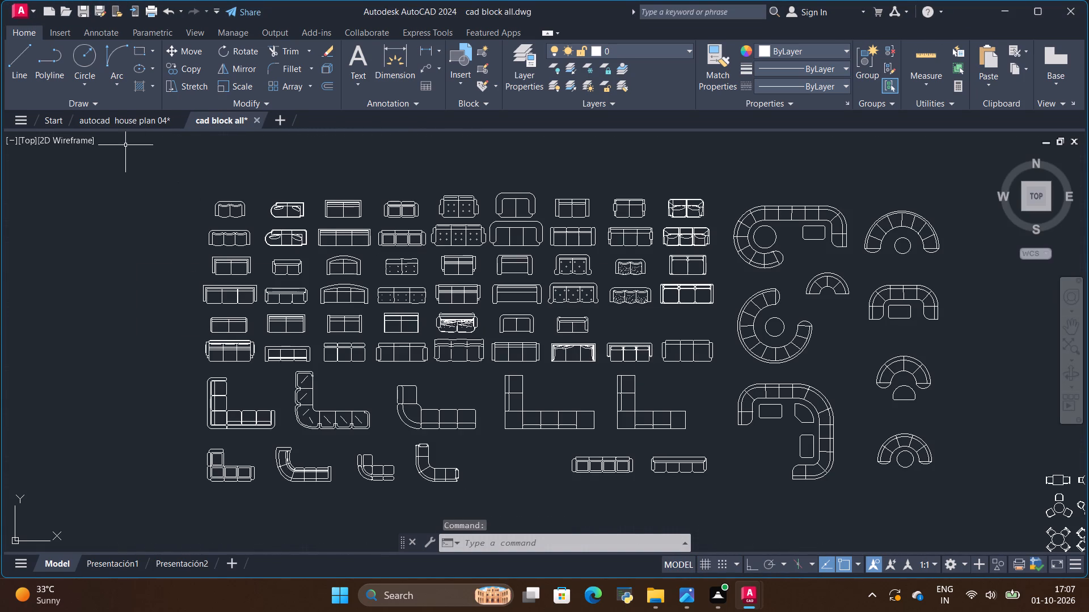
{"action": "left_click", "coordinate": [119, 122]}
{"action": "key", "text": "ctrl+s"}
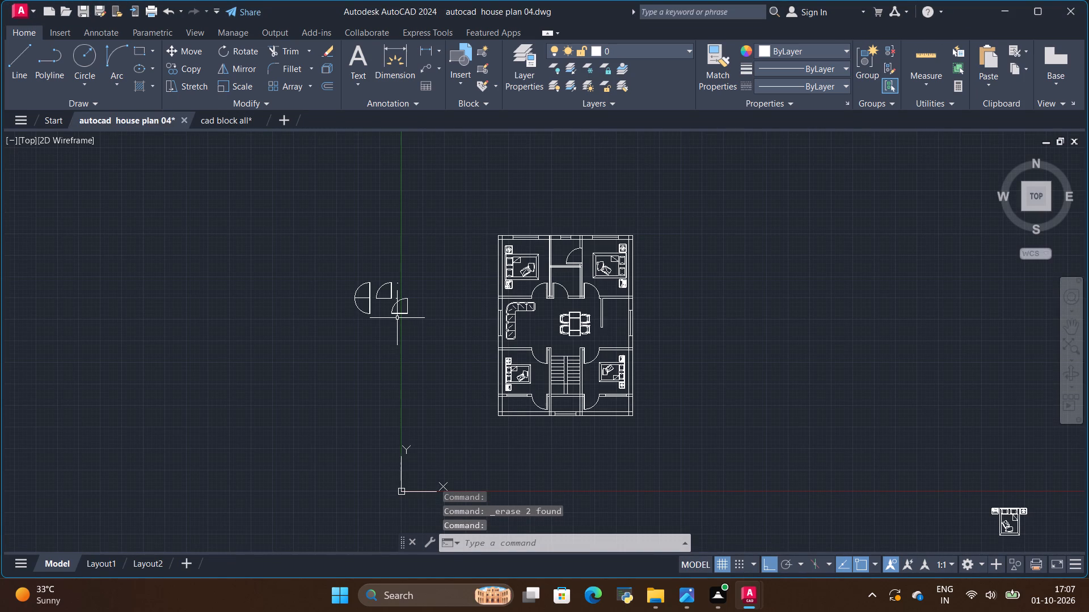
{"action": "key", "text": "ctrl+s"}
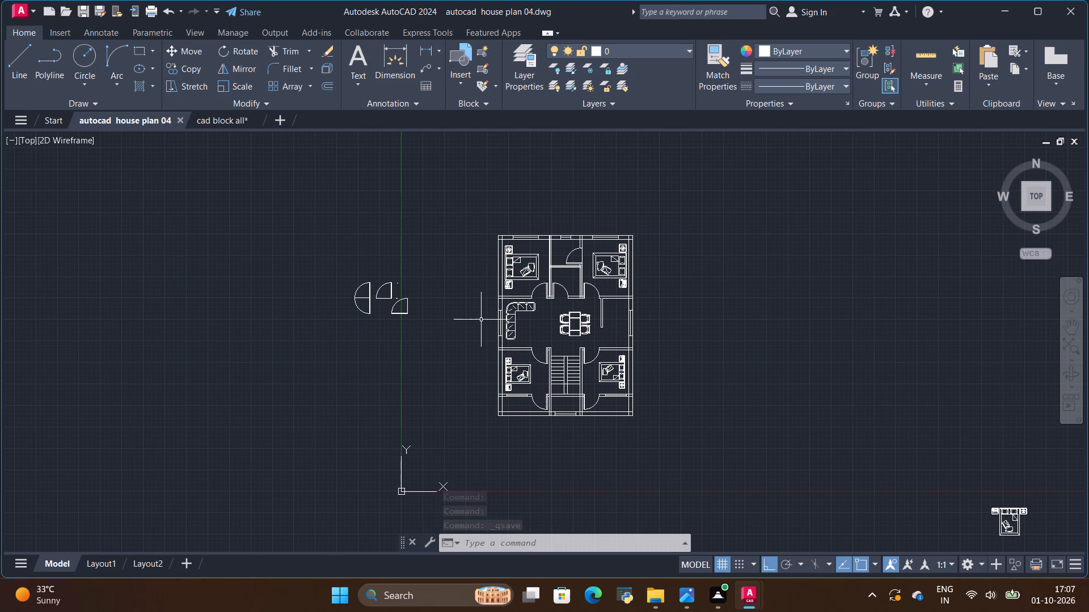
Inspect the furnished bedrooms, toilets, living/dining hall and stair area of the house plan.
{"action": "scroll", "coordinate": [571, 321], "scroll_direction": "up", "scroll_amount": 1}
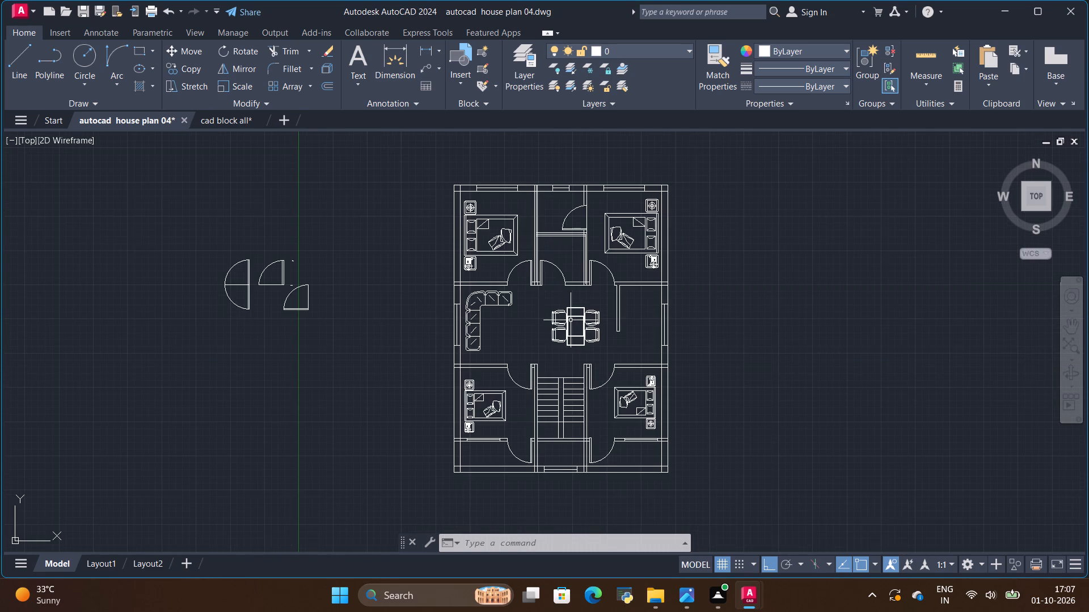
{"action": "scroll", "coordinate": [541, 251], "scroll_direction": "up", "scroll_amount": 2}
{"action": "scroll", "coordinate": [539, 248], "scroll_direction": "down", "scroll_amount": 1}
{"action": "scroll", "coordinate": [519, 140], "scroll_direction": "up", "scroll_amount": 1}
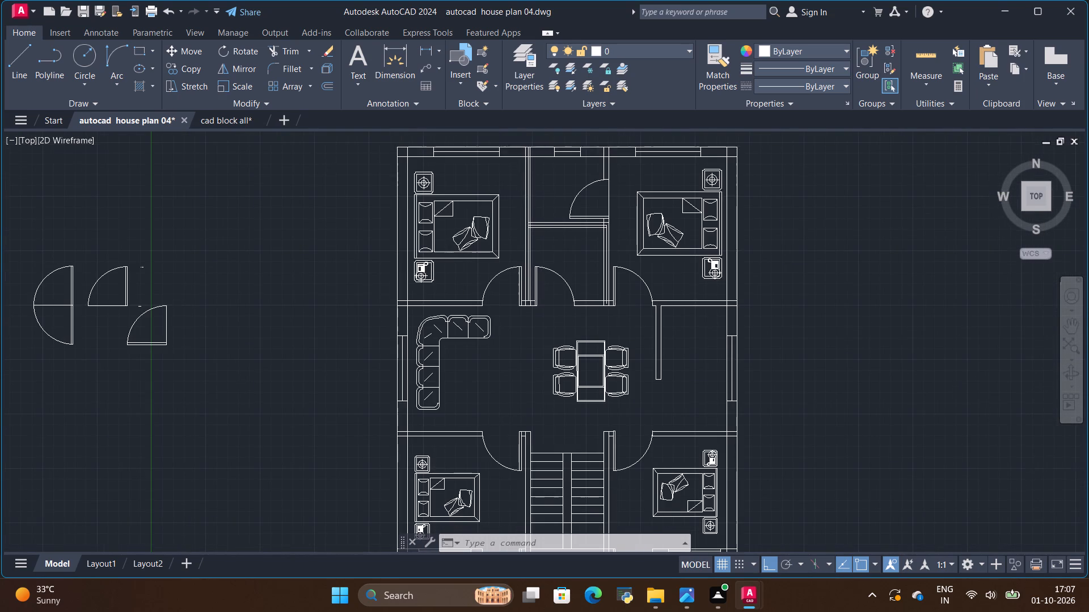
{"action": "scroll", "coordinate": [519, 140], "scroll_direction": "up", "scroll_amount": 3}
{"action": "scroll", "coordinate": [526, 159], "scroll_direction": "down", "scroll_amount": 2}
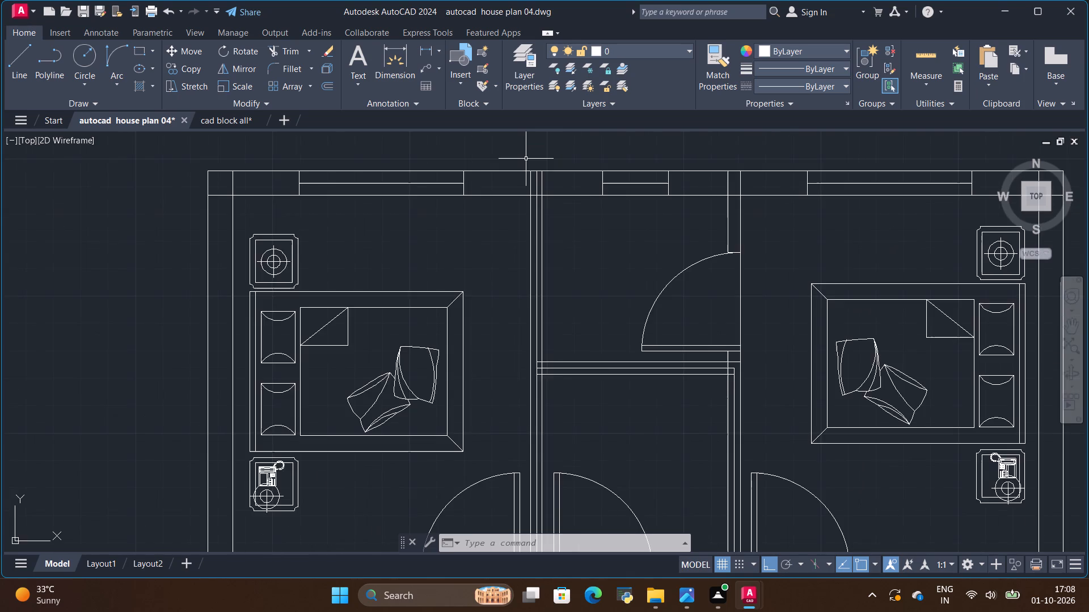
{"action": "scroll", "coordinate": [526, 159], "scroll_direction": "down", "scroll_amount": 2}
{"action": "scroll", "coordinate": [756, 212], "scroll_direction": "up", "scroll_amount": 1}
{"action": "scroll", "coordinate": [756, 212], "scroll_direction": "down", "scroll_amount": 1}
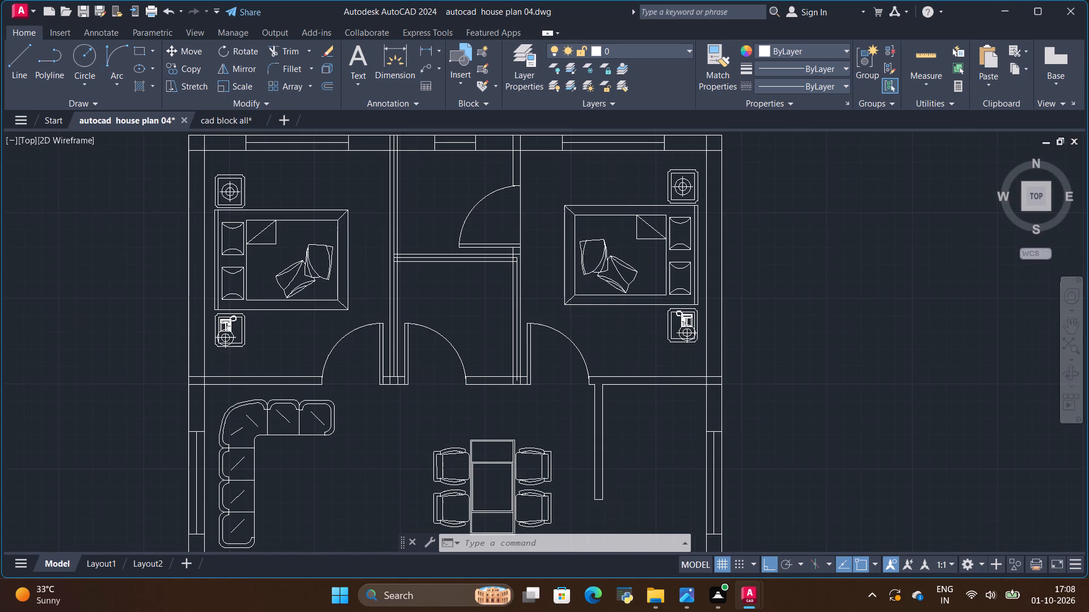
{"action": "scroll", "coordinate": [756, 212], "scroll_direction": "down", "scroll_amount": 1}
{"action": "scroll", "coordinate": [755, 258], "scroll_direction": "down", "scroll_amount": 1}
{"action": "scroll", "coordinate": [680, 359], "scroll_direction": "up", "scroll_amount": 2}
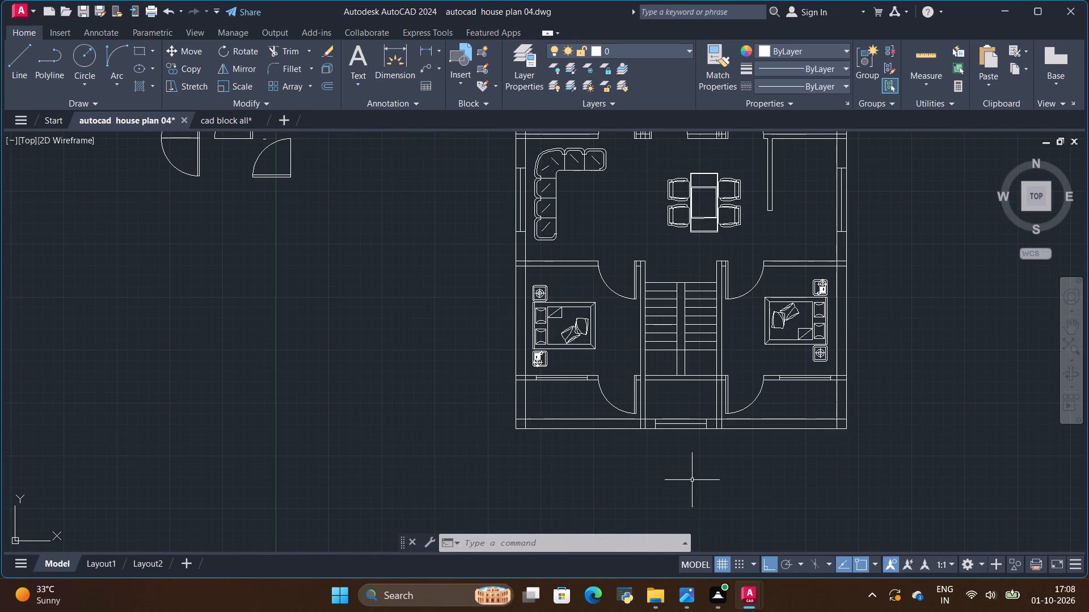
Compare the plan's two toilet rooms with the first-floor reference image to see which fixtures they need.
{"action": "left_click", "coordinate": [685, 594]}
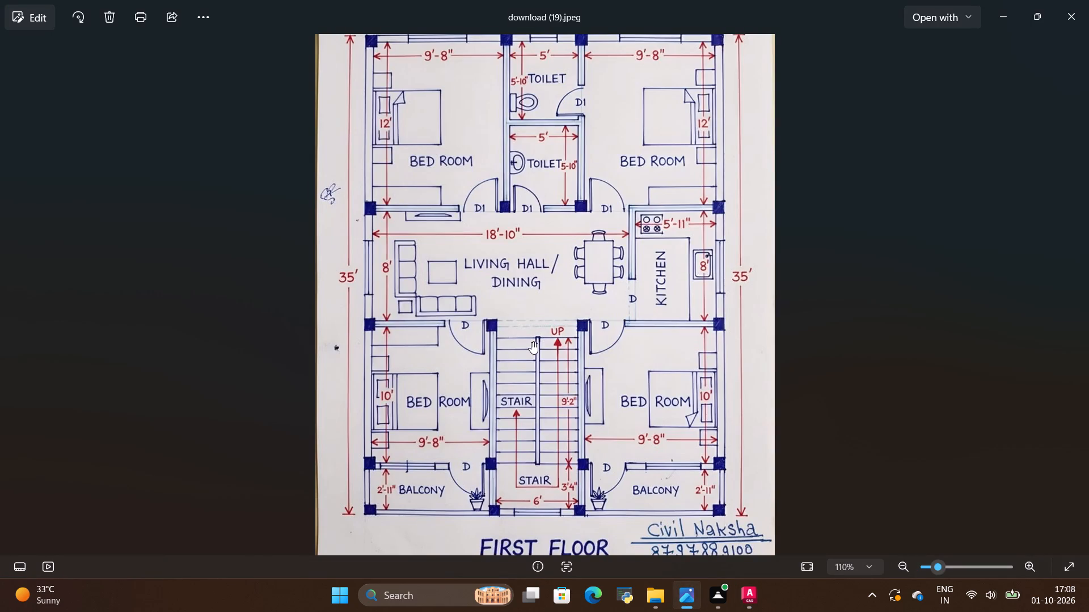
{"action": "scroll", "coordinate": [530, 382], "scroll_direction": "up", "scroll_amount": 3}
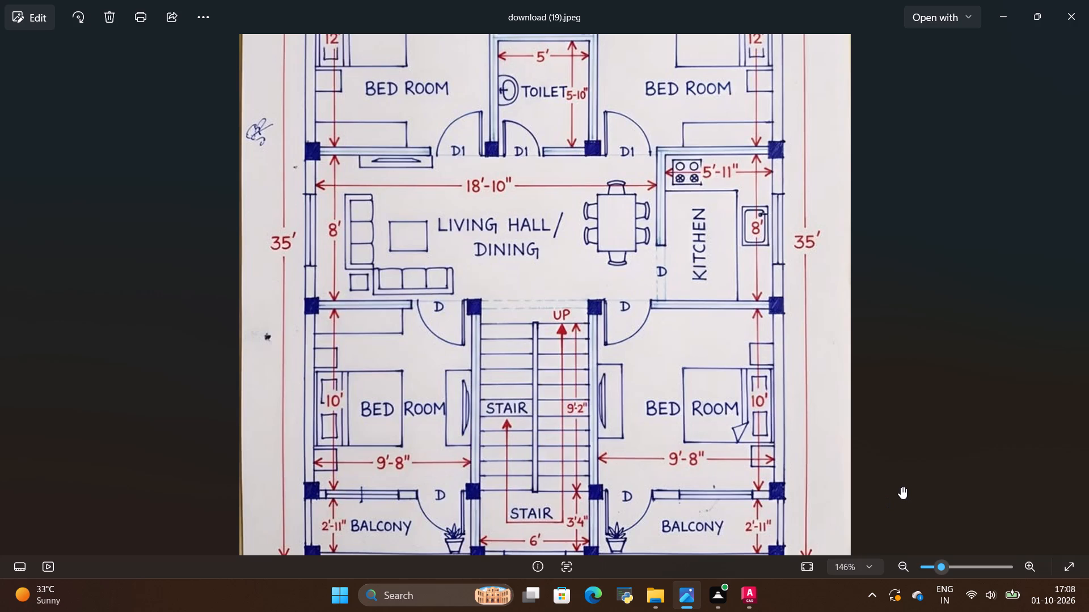
{"action": "left_click", "coordinate": [759, 596]}
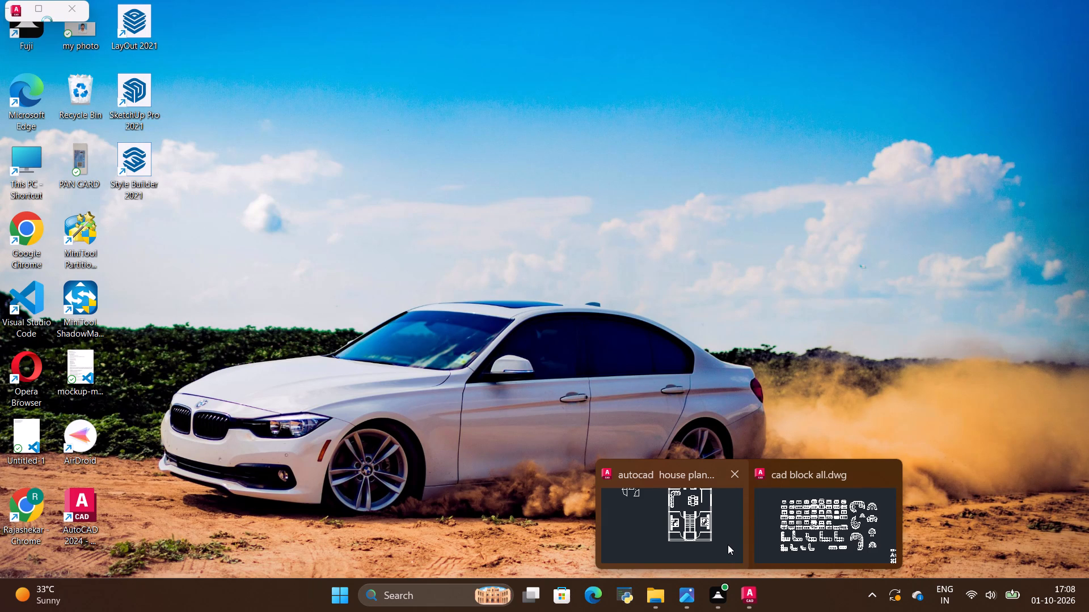
{"action": "left_click", "coordinate": [728, 545]}
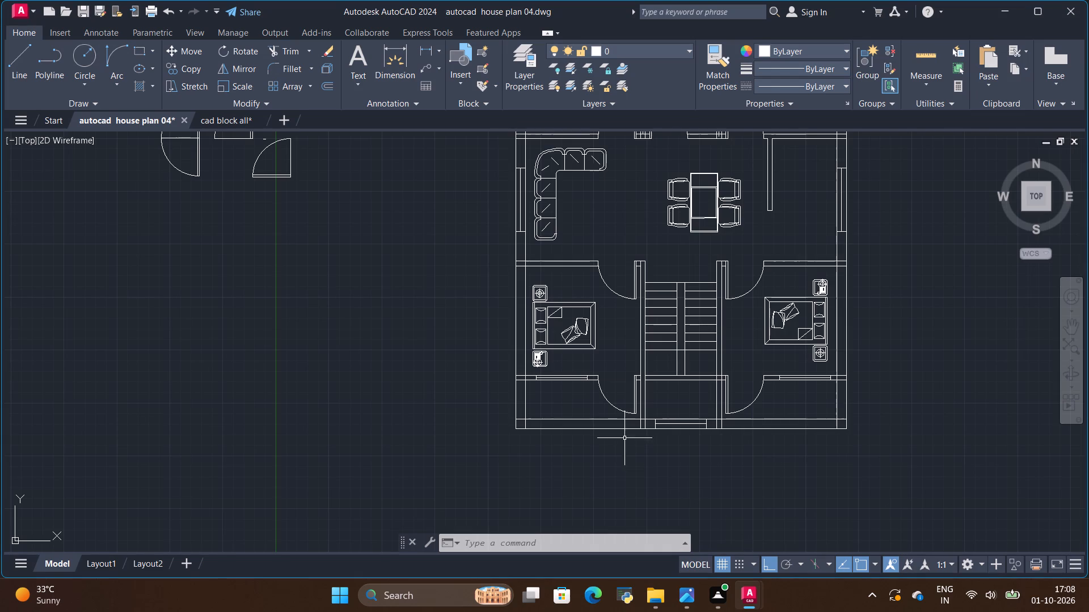
{"action": "scroll", "coordinate": [451, 399], "scroll_direction": "down", "scroll_amount": 3}
{"action": "scroll", "coordinate": [512, 327], "scroll_direction": "up", "scroll_amount": 2}
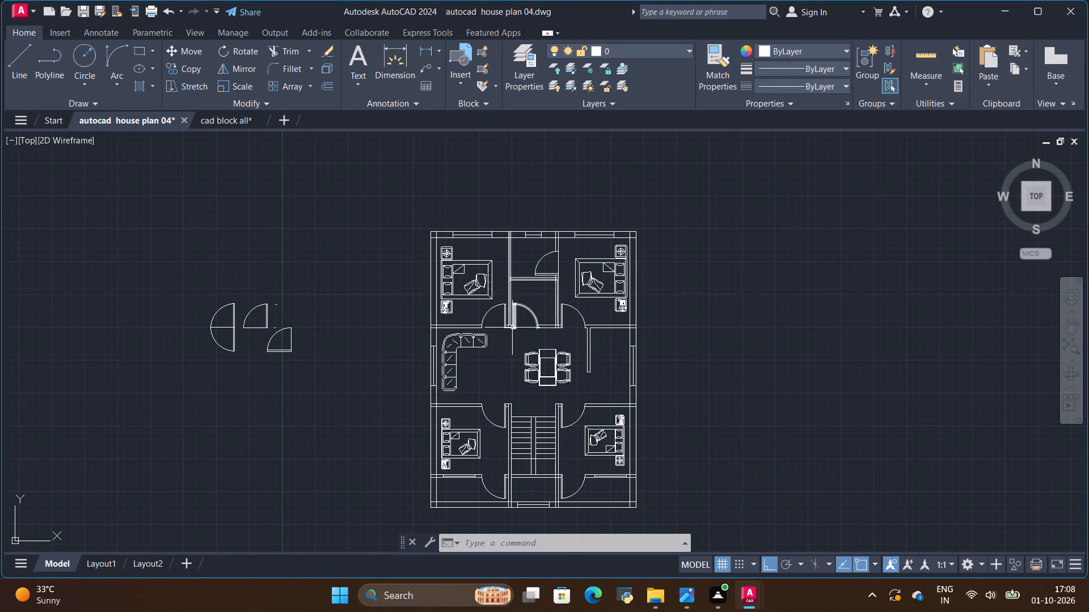
{"action": "scroll", "coordinate": [530, 268], "scroll_direction": "up", "scroll_amount": 2}
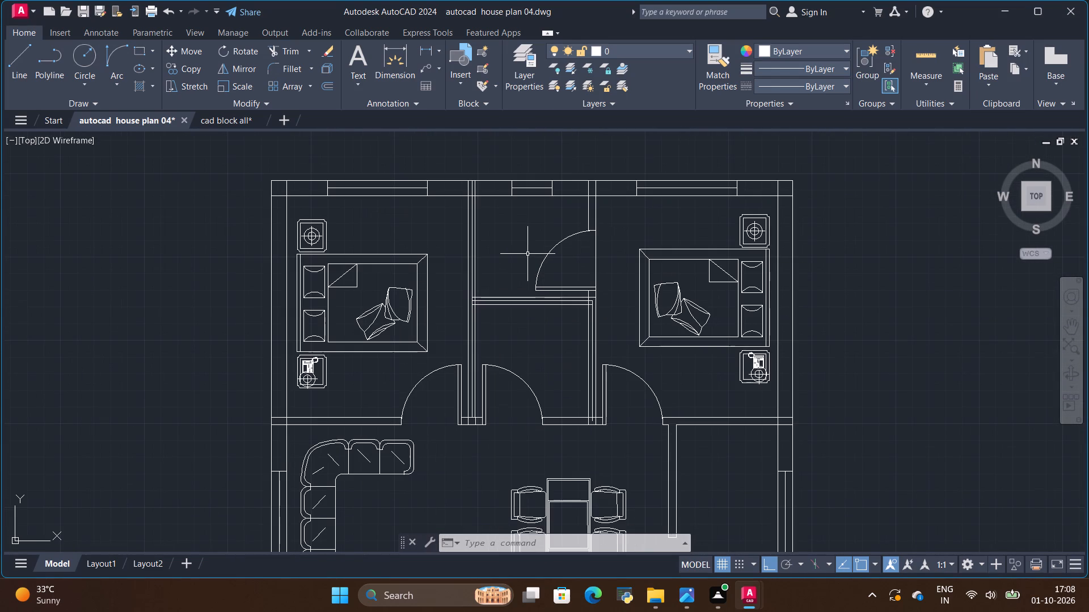
{"action": "left_click", "coordinate": [678, 595]}
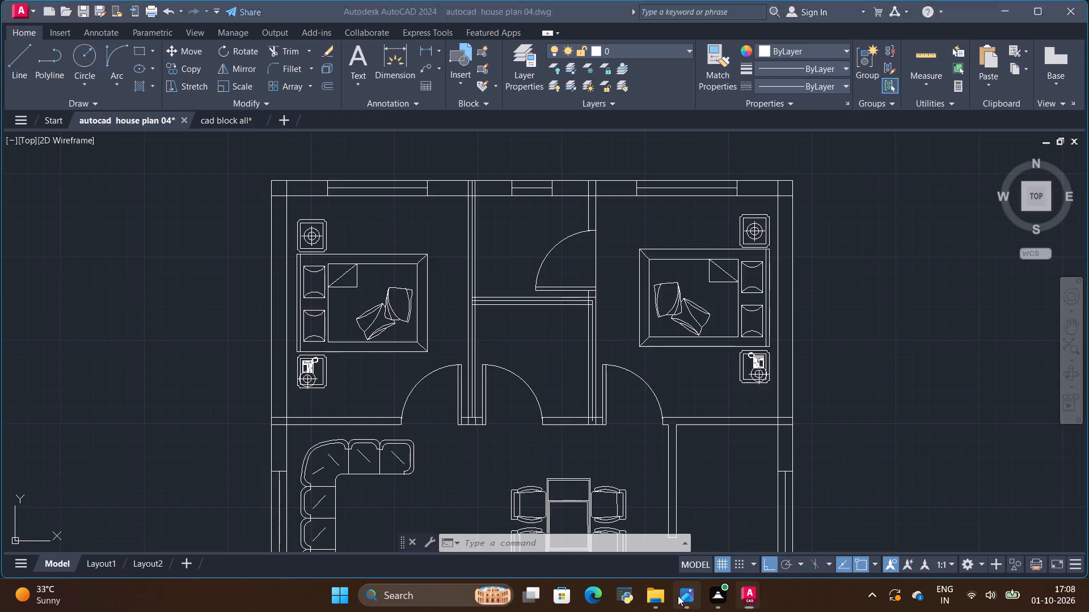
{"action": "scroll", "coordinate": [611, 459], "scroll_direction": "down", "scroll_amount": 2}
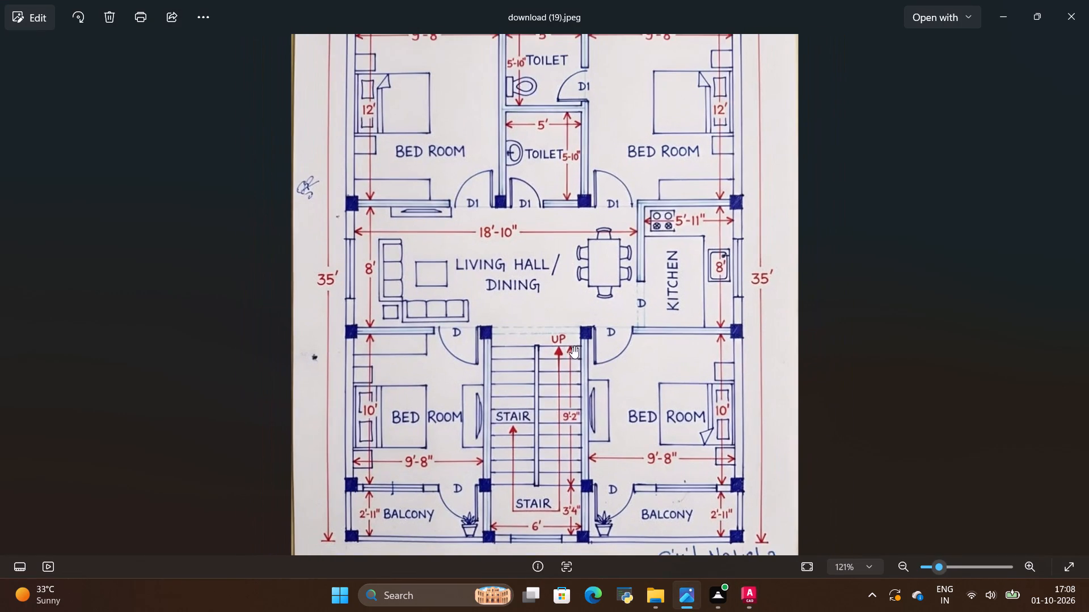
{"action": "left_click", "coordinate": [745, 600]}
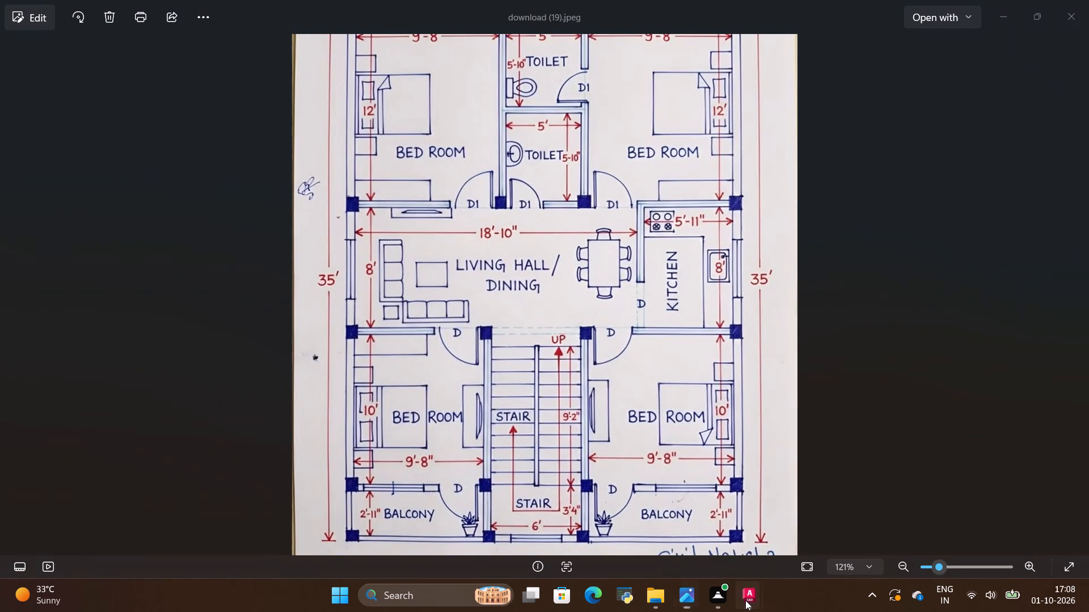
{"action": "left_click", "coordinate": [708, 544]}
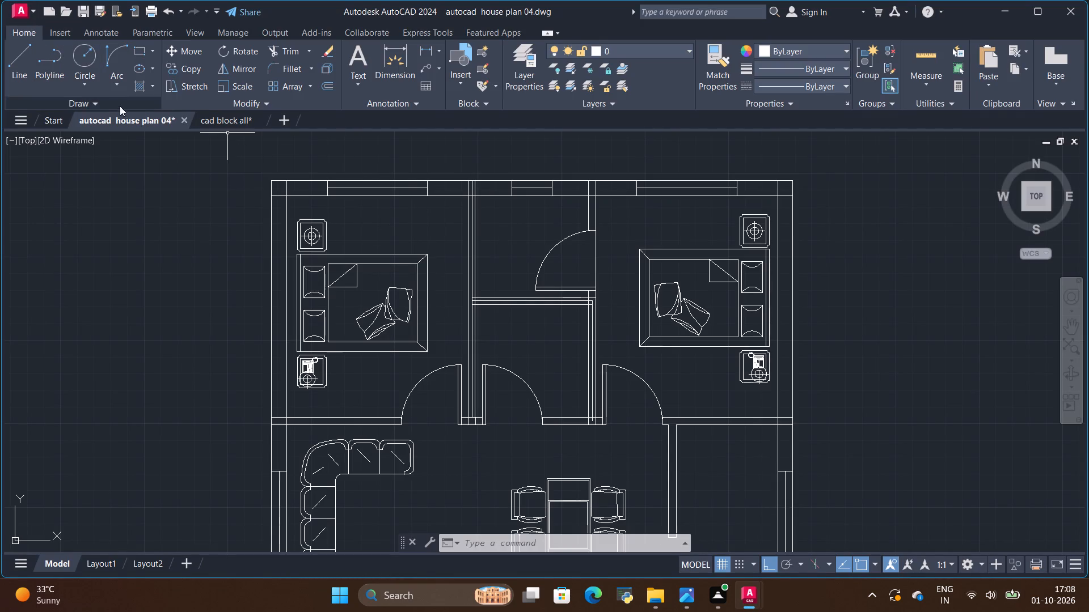
In the cad block all drawing, copy the sixth toilet block in the top row of the toilet collection.
{"action": "left_click", "coordinate": [214, 121]}
{"action": "scroll", "coordinate": [563, 318], "scroll_direction": "down", "scroll_amount": 5}
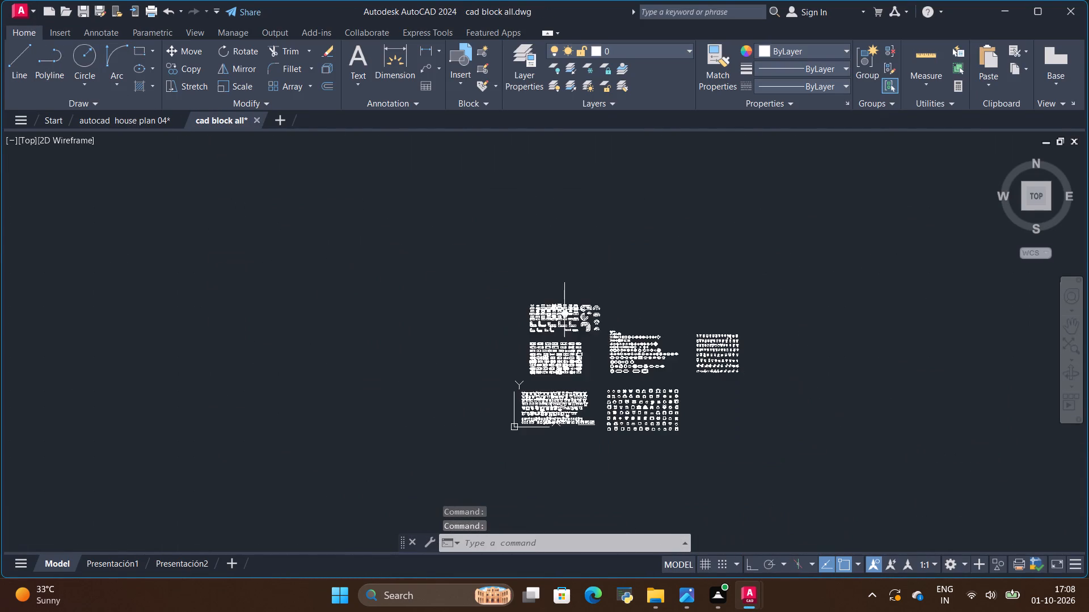
{"action": "scroll", "coordinate": [605, 334], "scroll_direction": "up", "scroll_amount": 6}
{"action": "scroll", "coordinate": [585, 325], "scroll_direction": "down", "scroll_amount": 3}
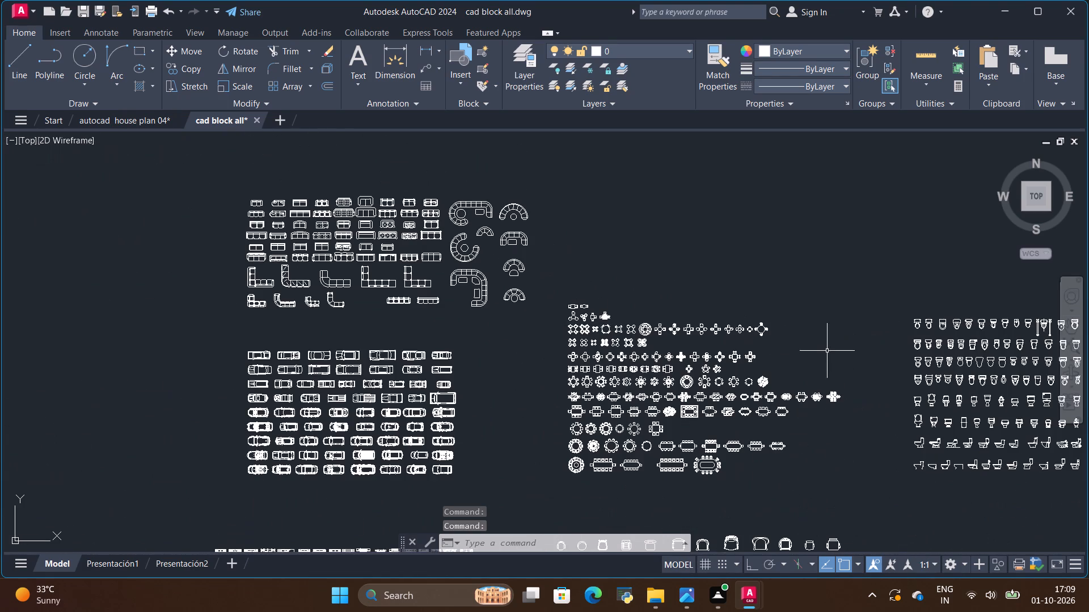
{"action": "scroll", "coordinate": [605, 325], "scroll_direction": "down", "scroll_amount": 1}
{"action": "scroll", "coordinate": [924, 352], "scroll_direction": "up", "scroll_amount": 2}
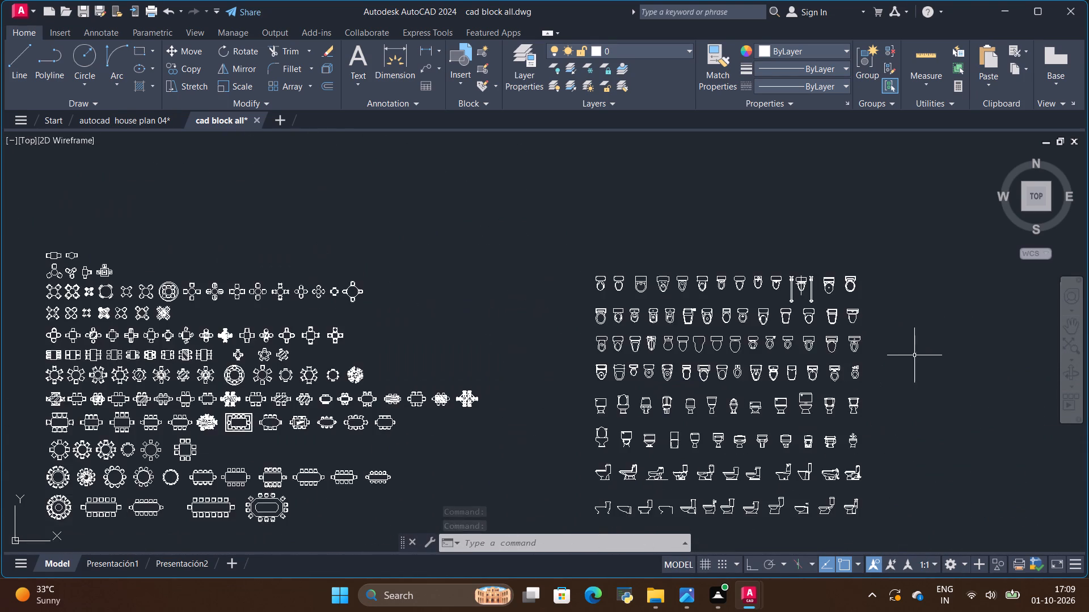
{"action": "scroll", "coordinate": [804, 385], "scroll_direction": "up", "scroll_amount": 2}
{"action": "scroll", "coordinate": [804, 385], "scroll_direction": "down", "scroll_amount": 1}
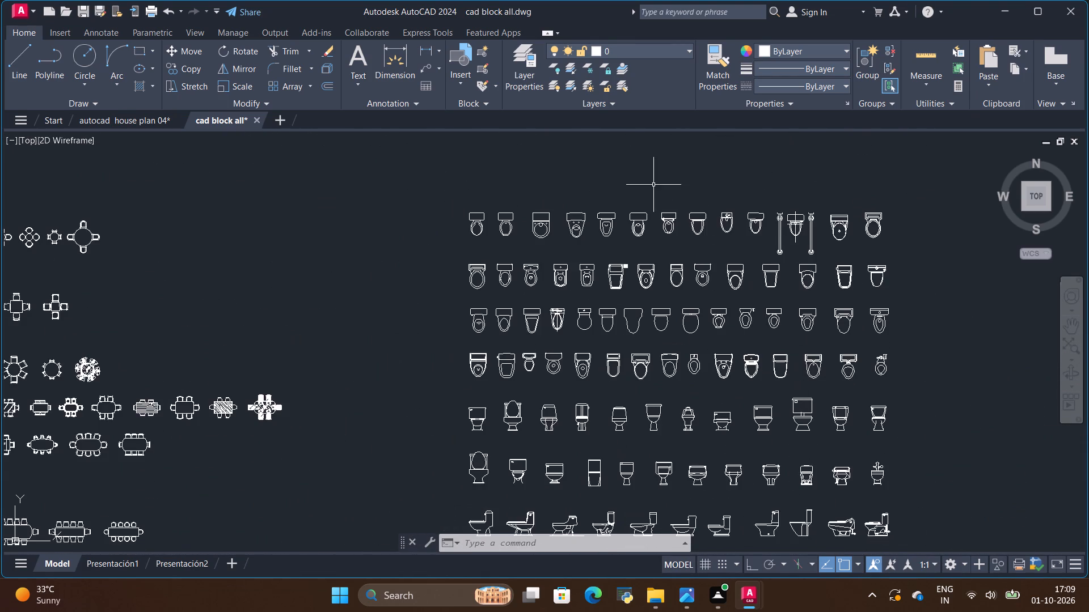
{"action": "scroll", "coordinate": [653, 185], "scroll_direction": "up", "scroll_amount": 1}
{"action": "scroll", "coordinate": [711, 201], "scroll_direction": "up", "scroll_amount": 1}
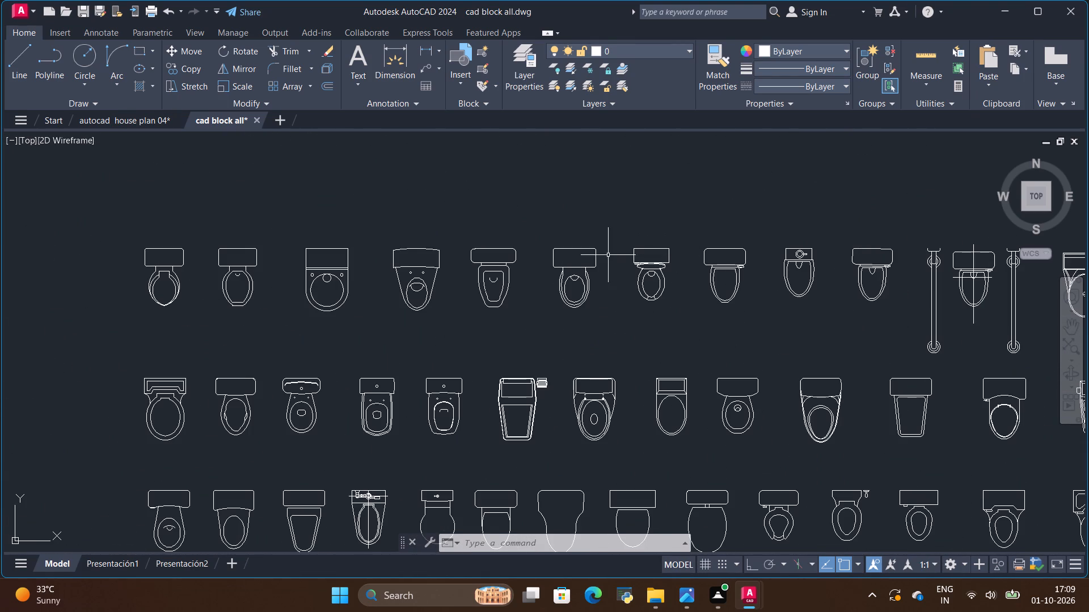
{"action": "left_click", "coordinate": [582, 257]}
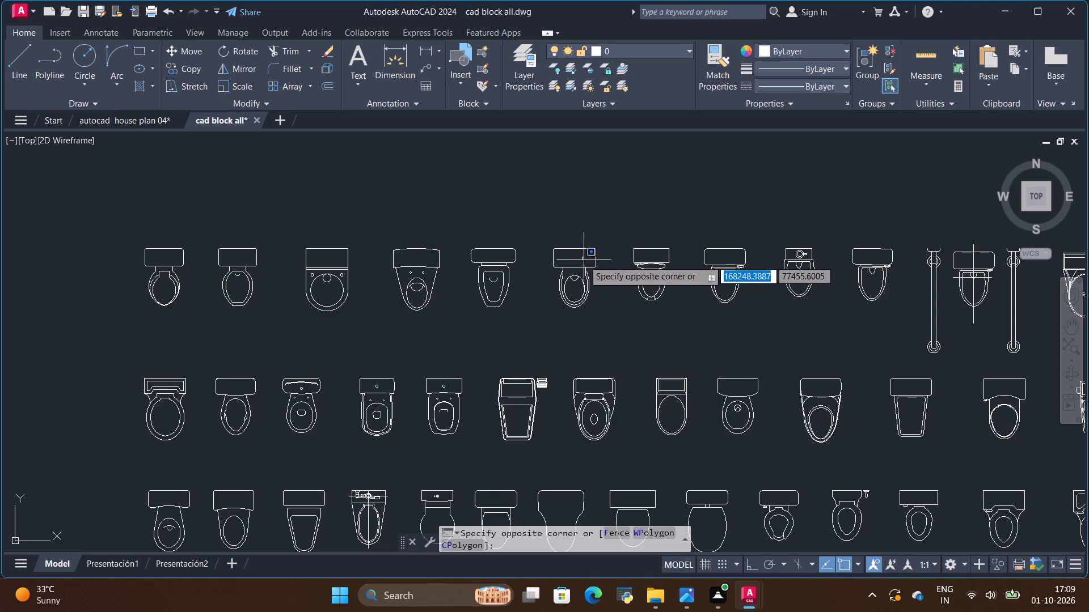
{"action": "left_click", "coordinate": [598, 267]}
{"action": "left_click", "coordinate": [593, 267]}
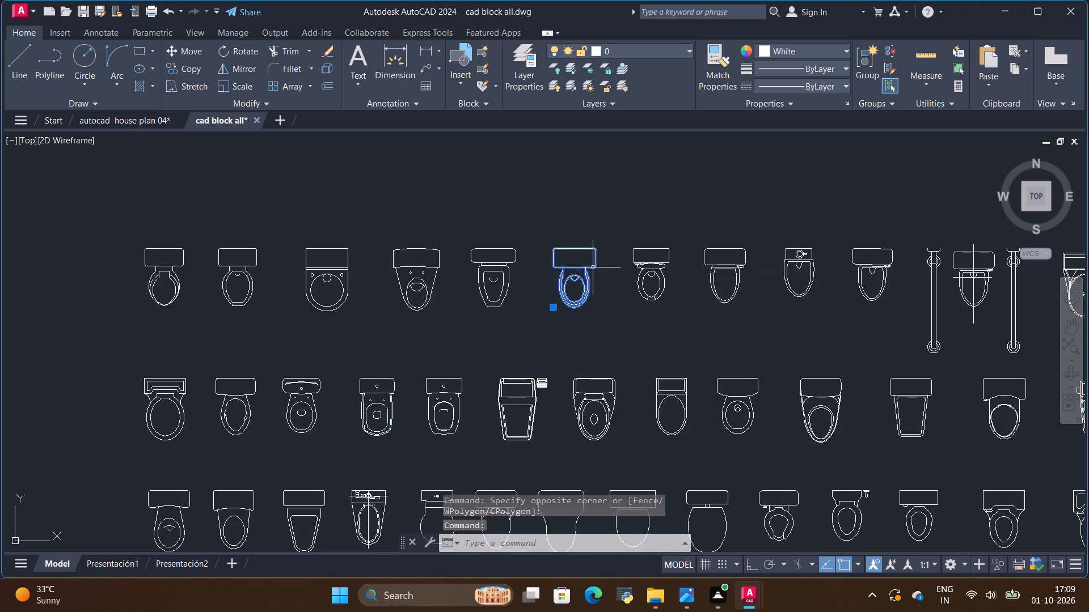
{"action": "key", "text": "ctrl+c"}
Paste the toilet block into the house plan drawing, in the empty space east of the plan.
{"action": "left_click", "coordinate": [86, 120]}
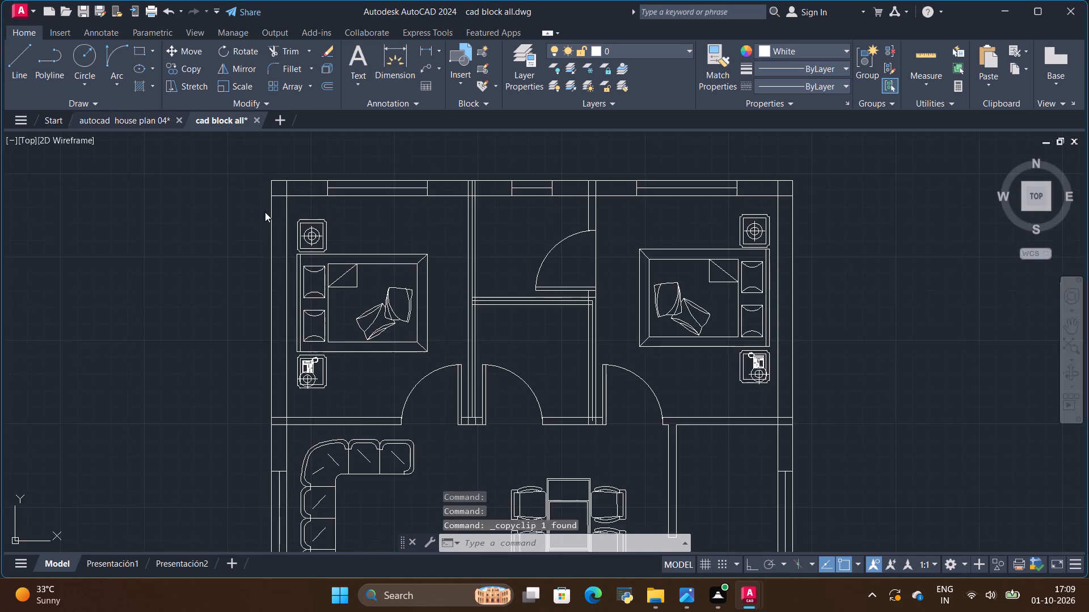
{"action": "scroll", "coordinate": [293, 231], "scroll_direction": "down", "scroll_amount": 3}
{"action": "scroll", "coordinate": [517, 222], "scroll_direction": "up", "scroll_amount": 2}
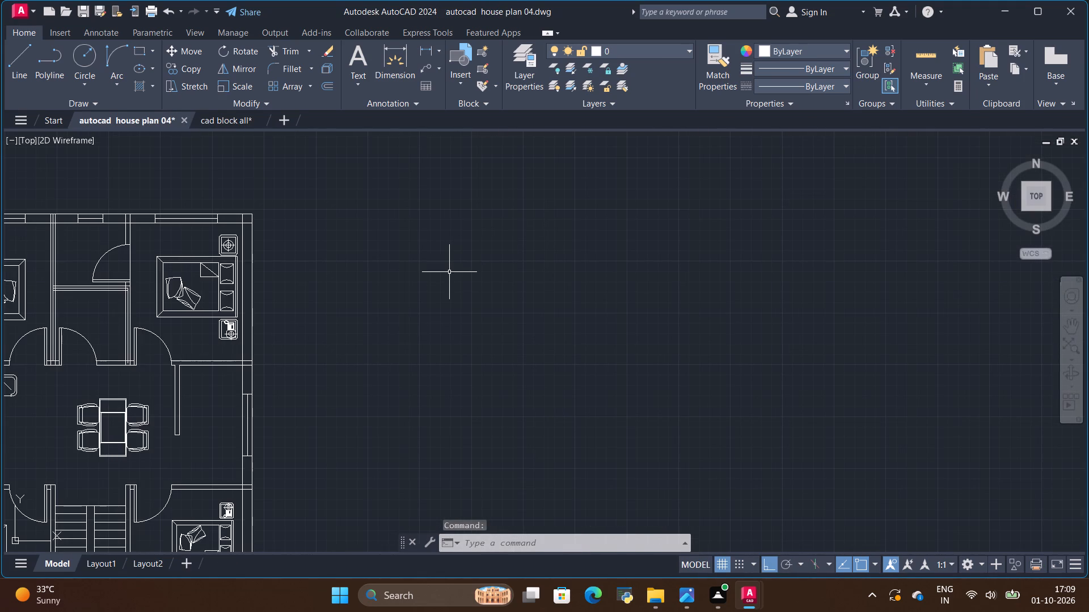
{"action": "key", "text": "ctrl+v"}
{"action": "scroll", "coordinate": [444, 313], "scroll_direction": "down", "scroll_amount": 4}
{"action": "left_click", "coordinate": [454, 316]}
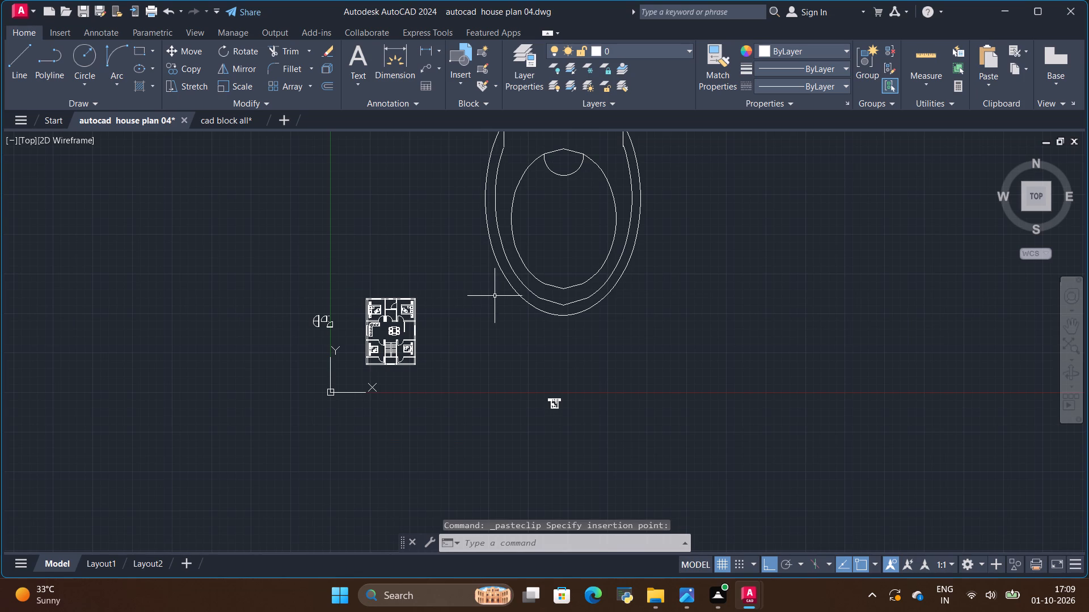
Scale the oversized toilet block down to fixture size, using a base point just west of its bowl.
{"action": "left_click", "coordinate": [506, 283]}
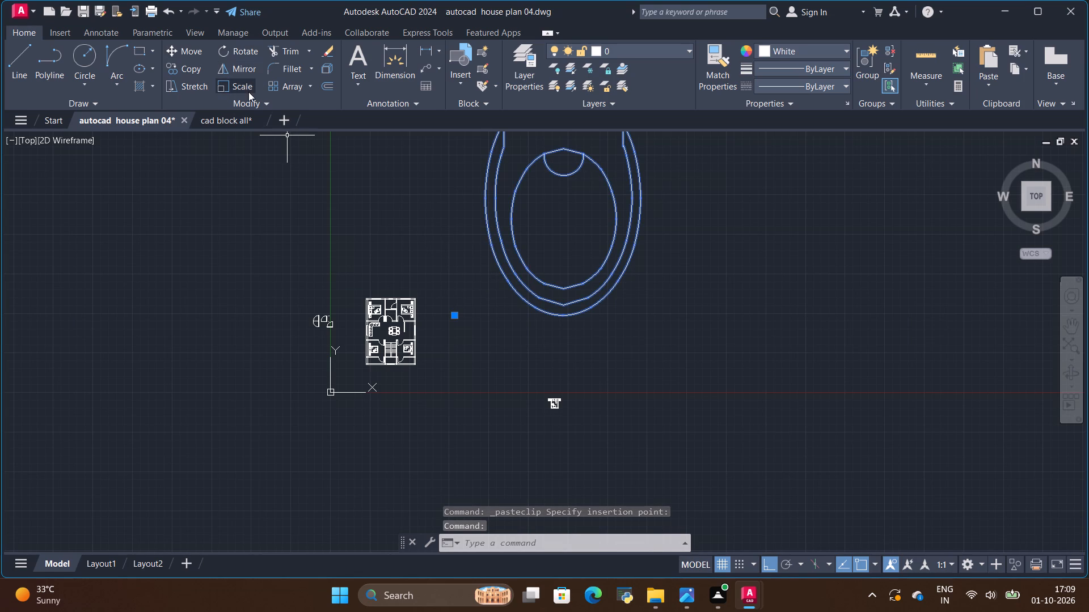
{"action": "left_click", "coordinate": [248, 92]}
{"action": "left_click", "coordinate": [478, 213]}
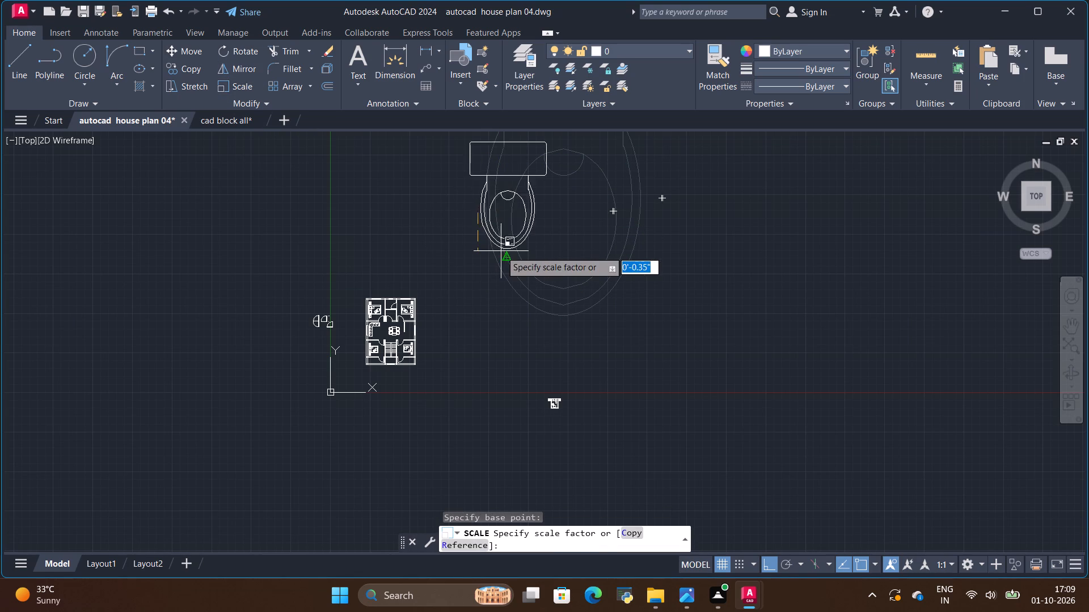
{"action": "scroll", "coordinate": [470, 220], "scroll_direction": "up", "scroll_amount": 3}
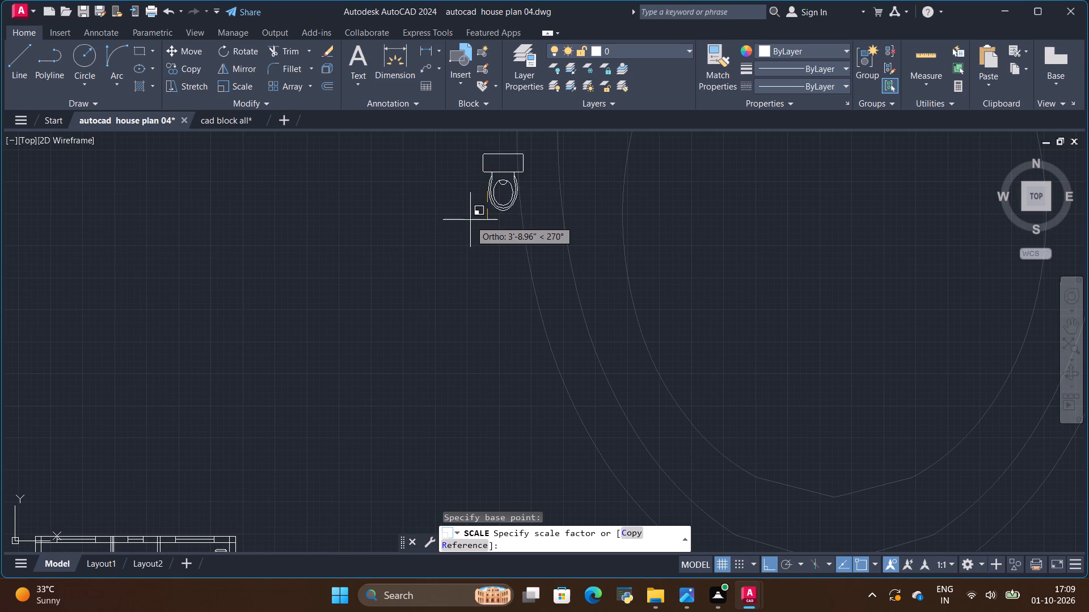
{"action": "left_click", "coordinate": [483, 216]}
Move the toilet block from the empty space east of the plan into the upper toilet room, with Ortho off.
{"action": "left_click", "coordinate": [492, 186]}
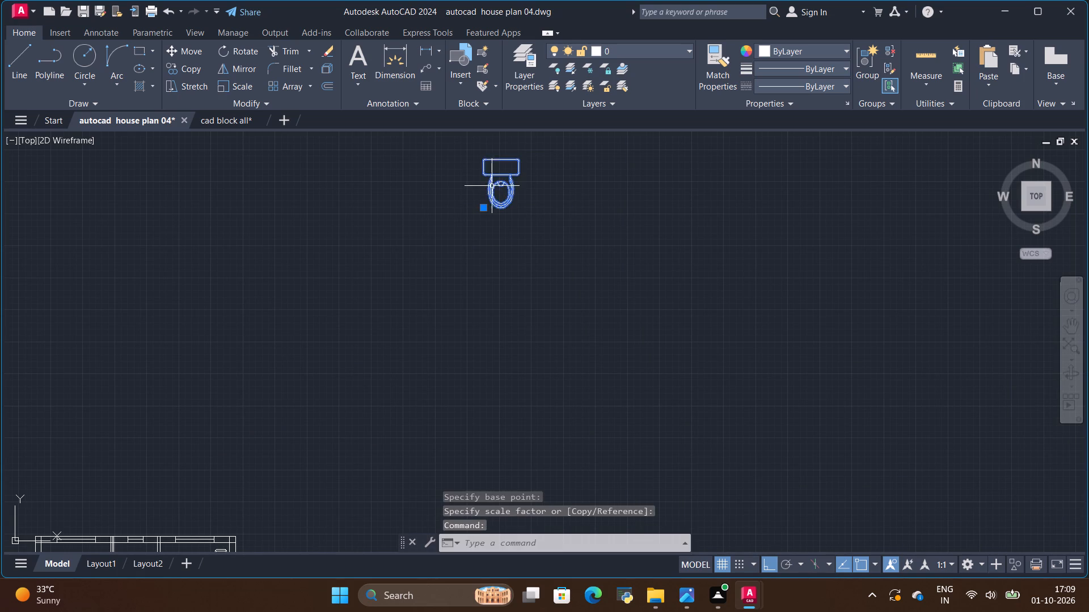
{"action": "left_click", "coordinate": [181, 51]}
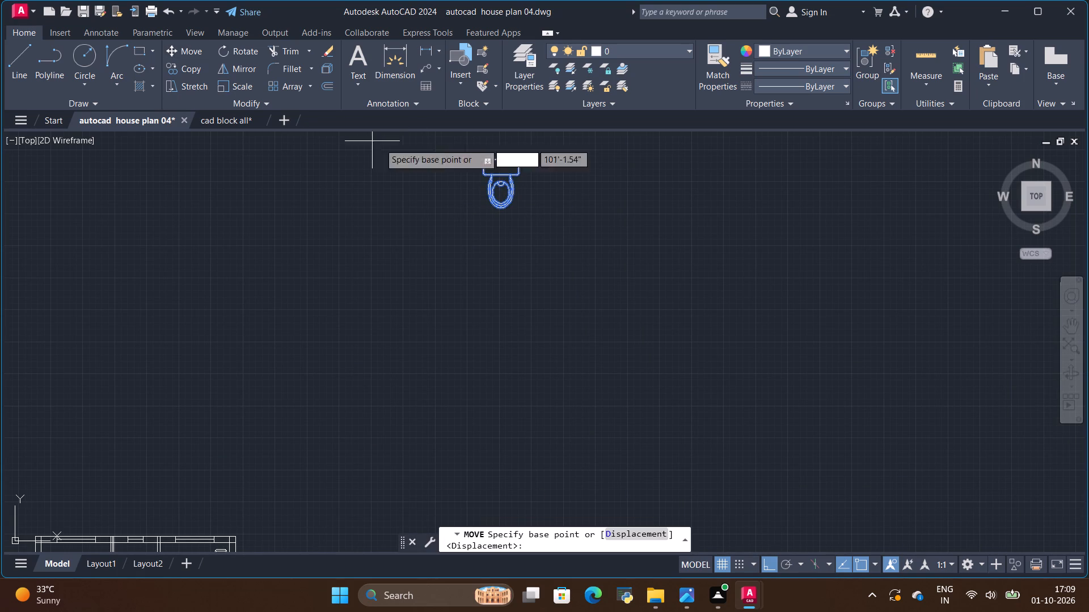
{"action": "left_click", "coordinate": [491, 176]}
{"action": "scroll", "coordinate": [400, 386], "scroll_direction": "down", "scroll_amount": 5}
{"action": "scroll", "coordinate": [377, 432], "scroll_direction": "up", "scroll_amount": 6}
{"action": "scroll", "coordinate": [358, 360], "scroll_direction": "down", "scroll_amount": 1}
{"action": "scroll", "coordinate": [262, 281], "scroll_direction": "down", "scroll_amount": 2}
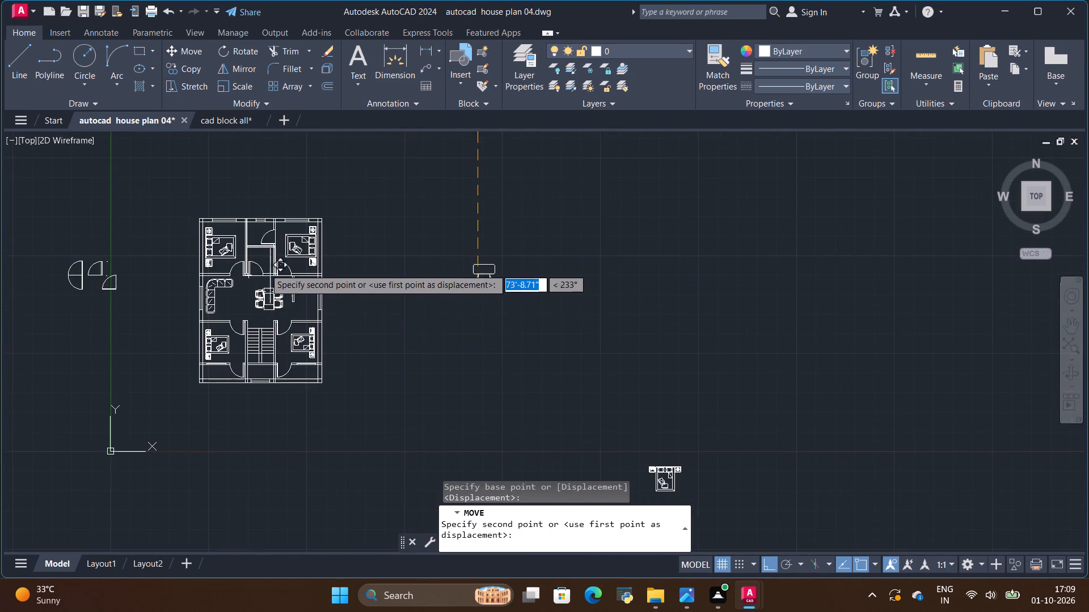
{"action": "scroll", "coordinate": [231, 214], "scroll_direction": "up", "scroll_amount": 3}
{"action": "scroll", "coordinate": [284, 277], "scroll_direction": "up", "scroll_amount": 2}
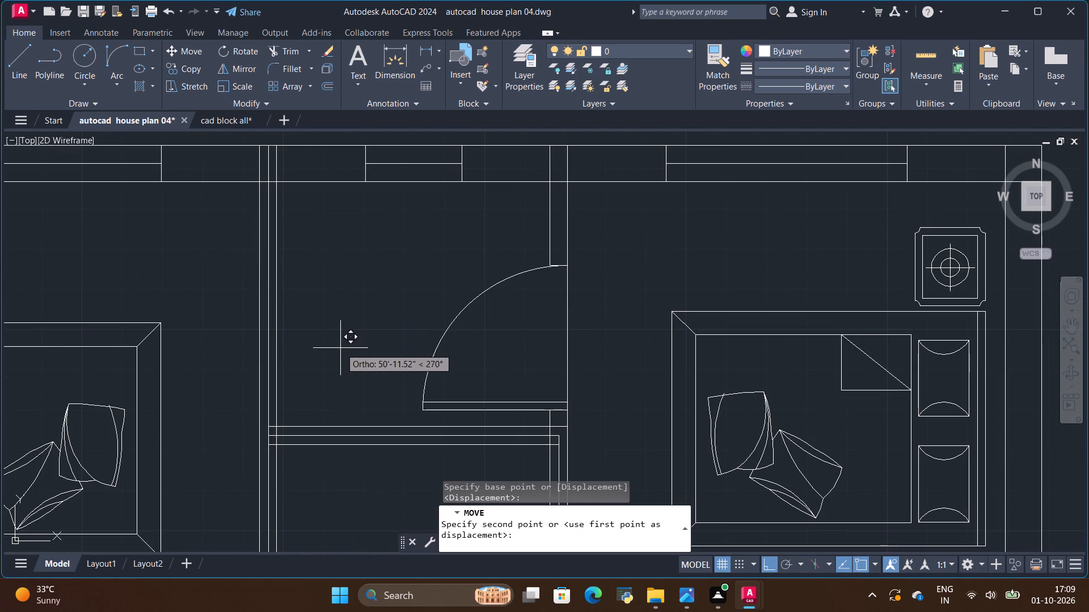
{"action": "scroll", "coordinate": [321, 358], "scroll_direction": "down", "scroll_amount": 3}
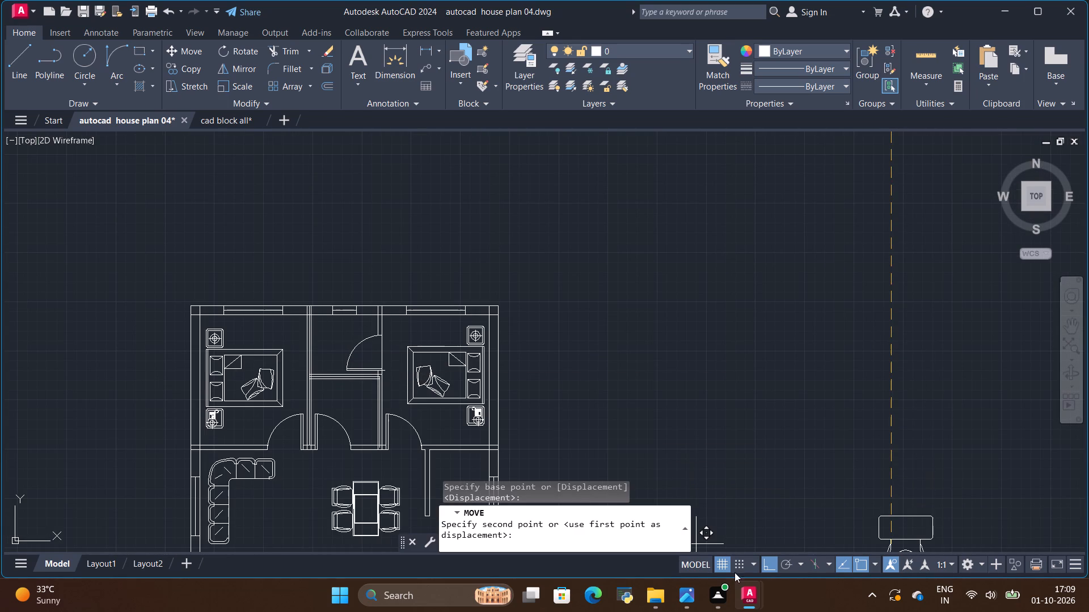
{"action": "left_click", "coordinate": [772, 563]}
{"action": "scroll", "coordinate": [335, 358], "scroll_direction": "up", "scroll_amount": 2}
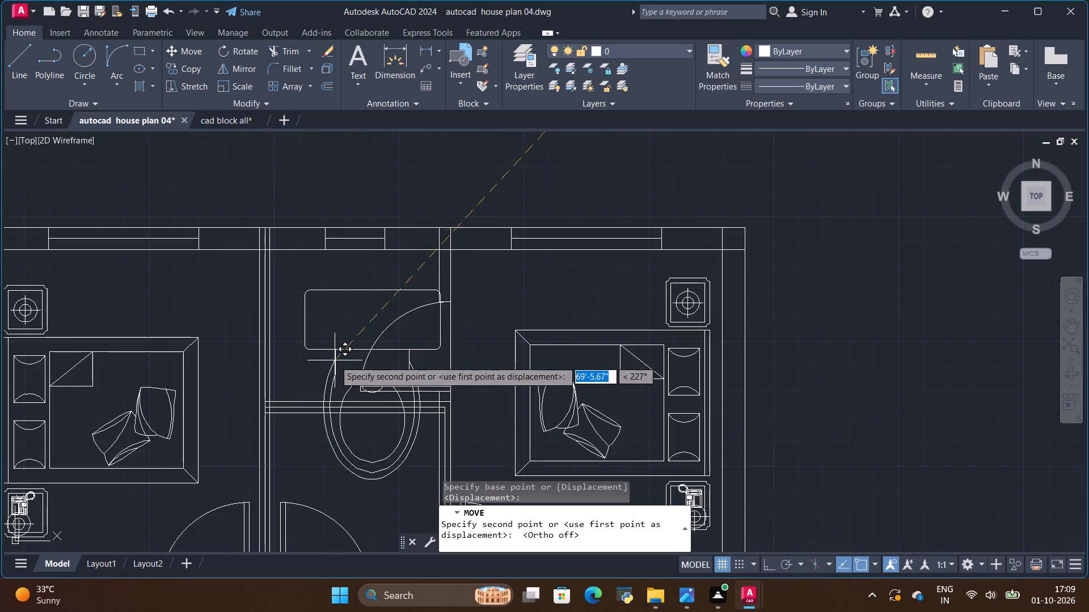
{"action": "left_click", "coordinate": [320, 324]}
Scale the toilet block down by a factor of about 0.32, using a base point on the tank's west edge.
{"action": "left_click", "coordinate": [315, 334]}
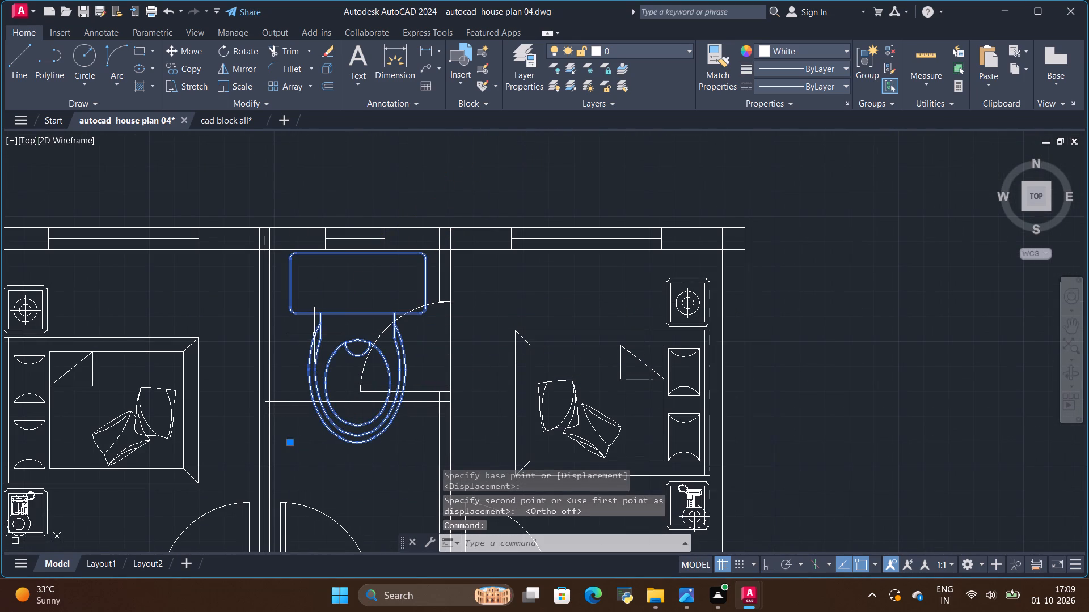
{"action": "left_click", "coordinate": [234, 86]}
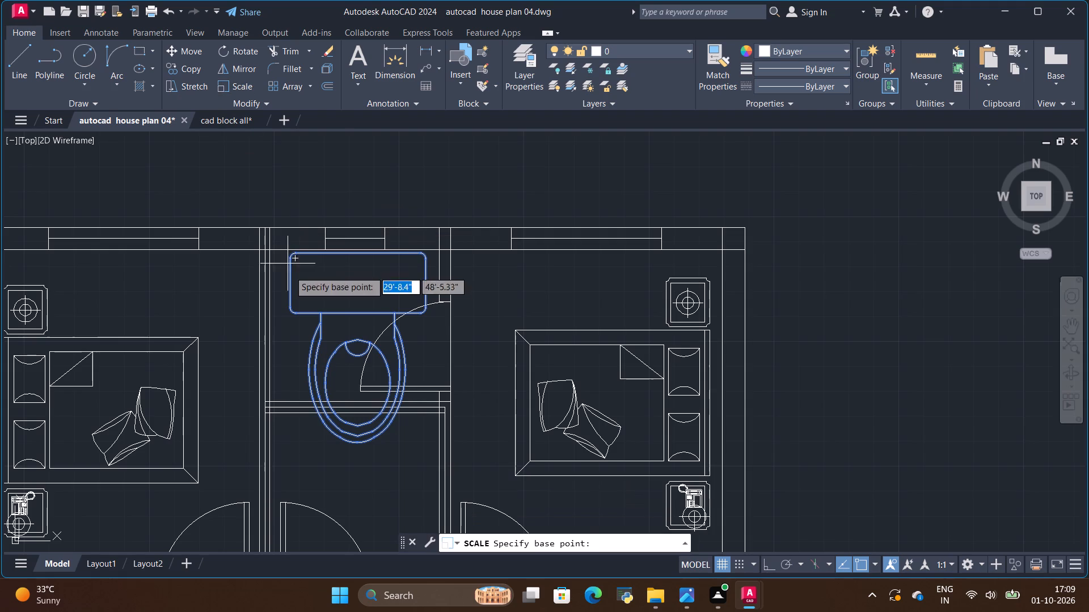
{"action": "left_click", "coordinate": [292, 275]}
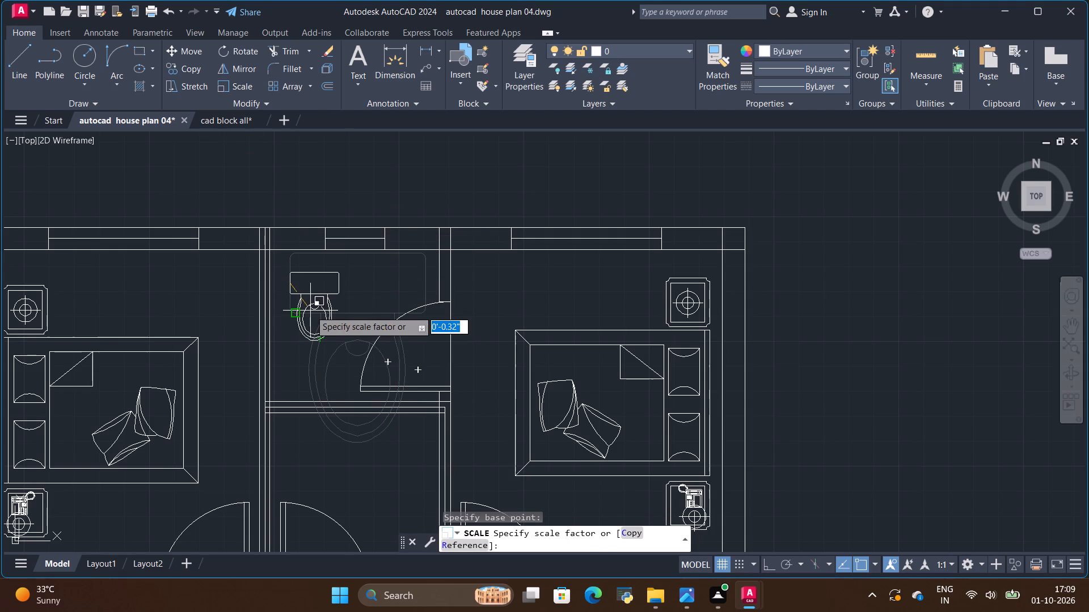
{"action": "left_click", "coordinate": [310, 311]}
{"action": "left_click", "coordinate": [312, 337]}
{"action": "left_click", "coordinate": [312, 337]}
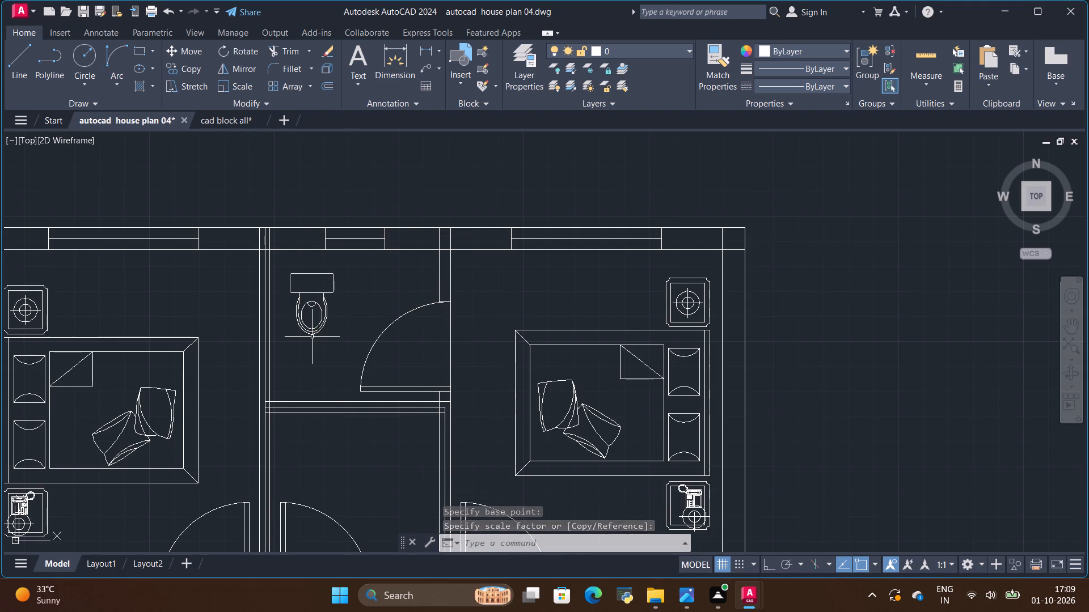
With Ortho on, rotate the toilet 90° counterclockwise about the tank's northwest corner so the bowl faces east.
{"action": "left_click", "coordinate": [311, 331]}
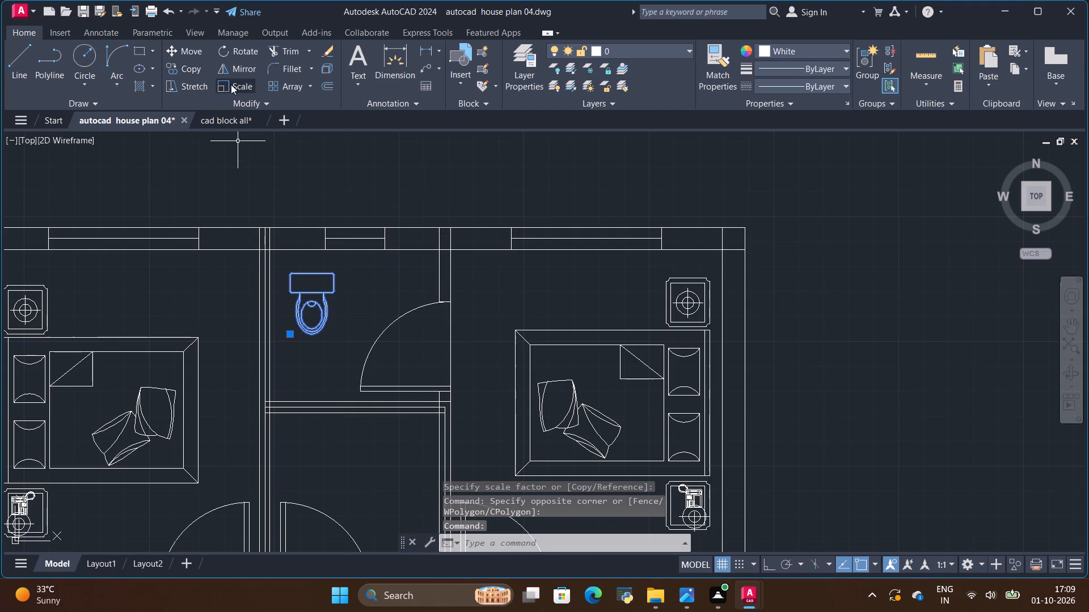
{"action": "left_click", "coordinate": [244, 46]}
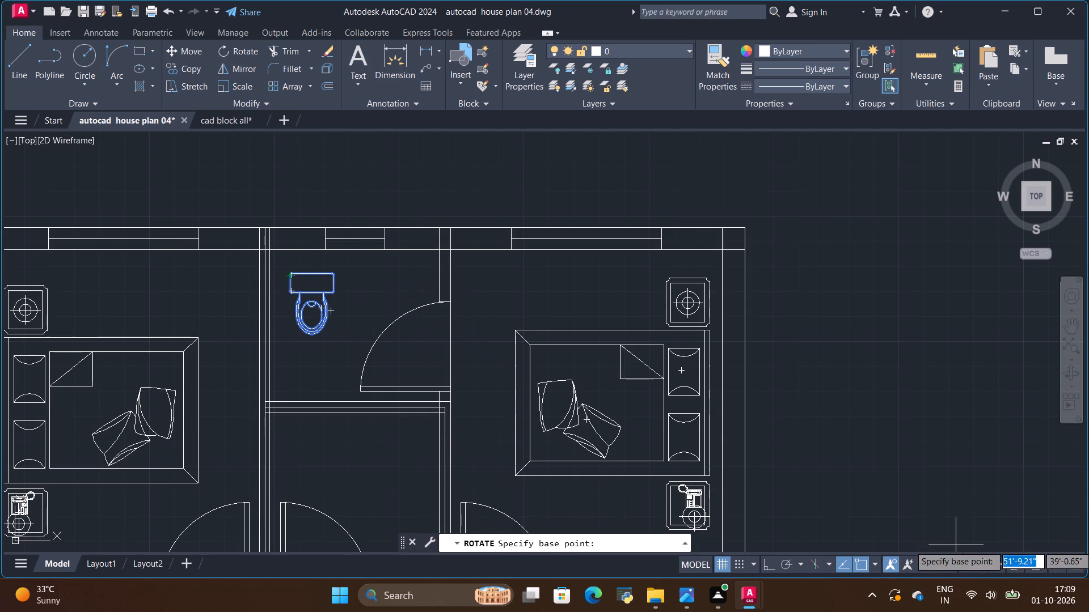
{"action": "left_click", "coordinate": [766, 560]}
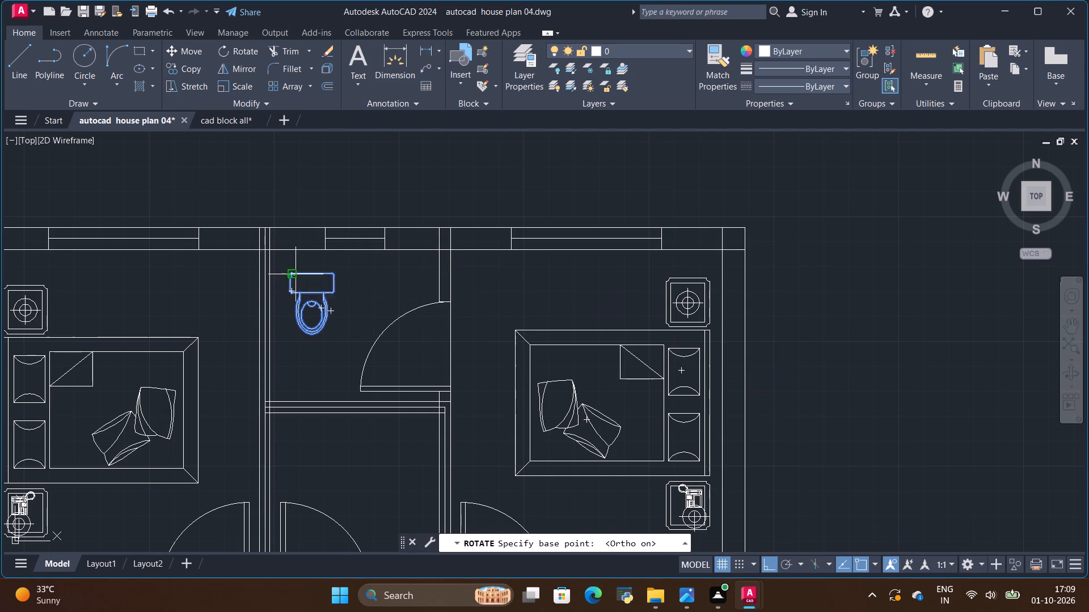
{"action": "left_click", "coordinate": [296, 275]}
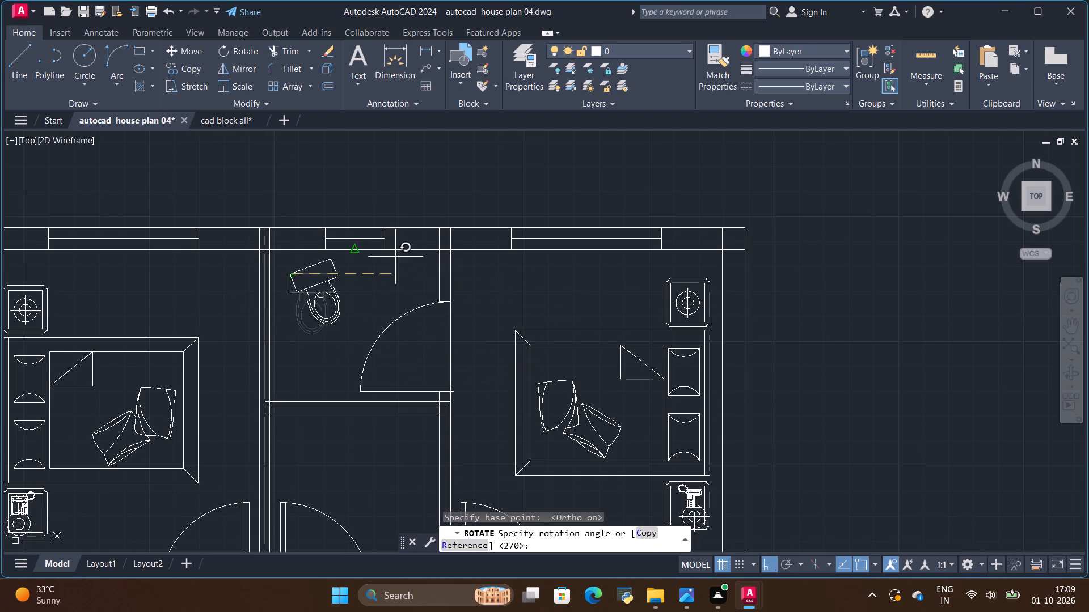
{"action": "left_click", "coordinate": [314, 213]}
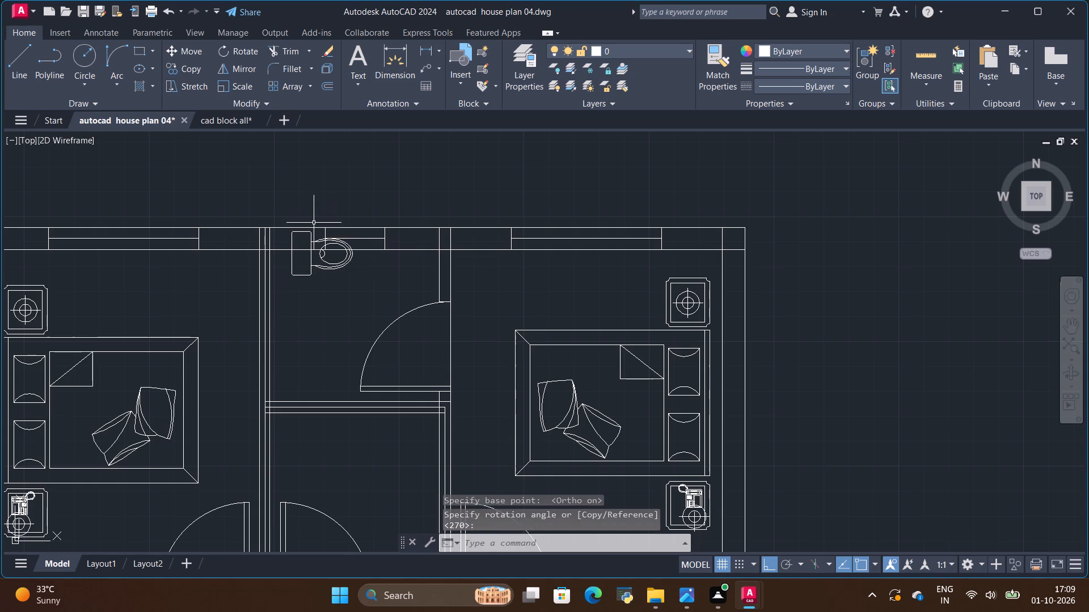
Move the rotated toilet about 2' straight south, clear of the upper toilet room's north wall.
{"action": "left_click", "coordinate": [320, 260]}
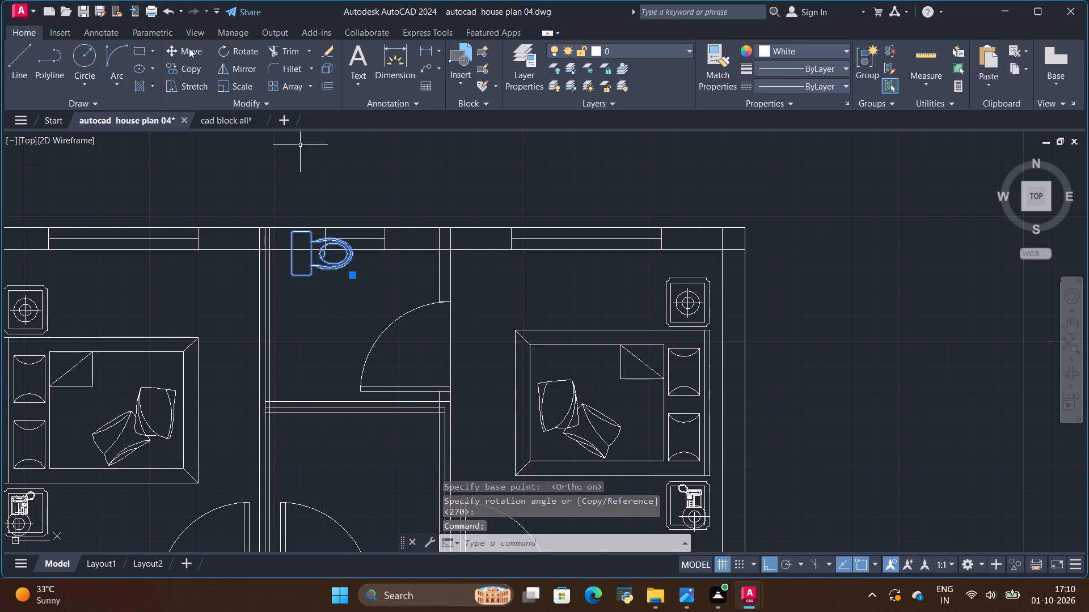
{"action": "left_click", "coordinate": [188, 48]}
{"action": "left_click", "coordinate": [296, 273]}
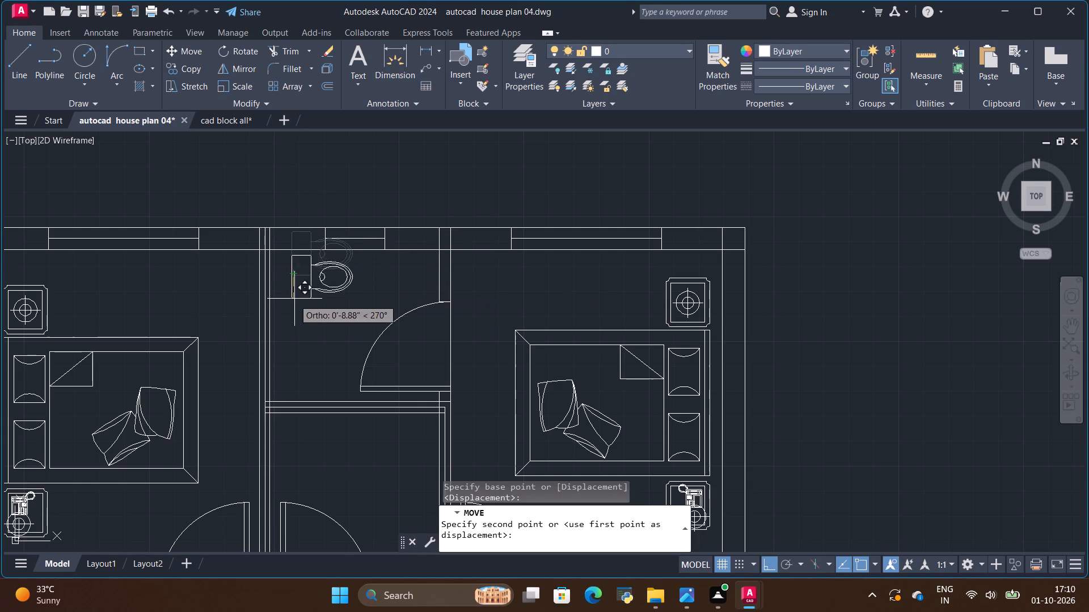
{"action": "left_click", "coordinate": [286, 337]}
With Ortho off, move the toilet west so its tank sits against the upper toilet room's west wall.
{"action": "left_click", "coordinate": [779, 562]}
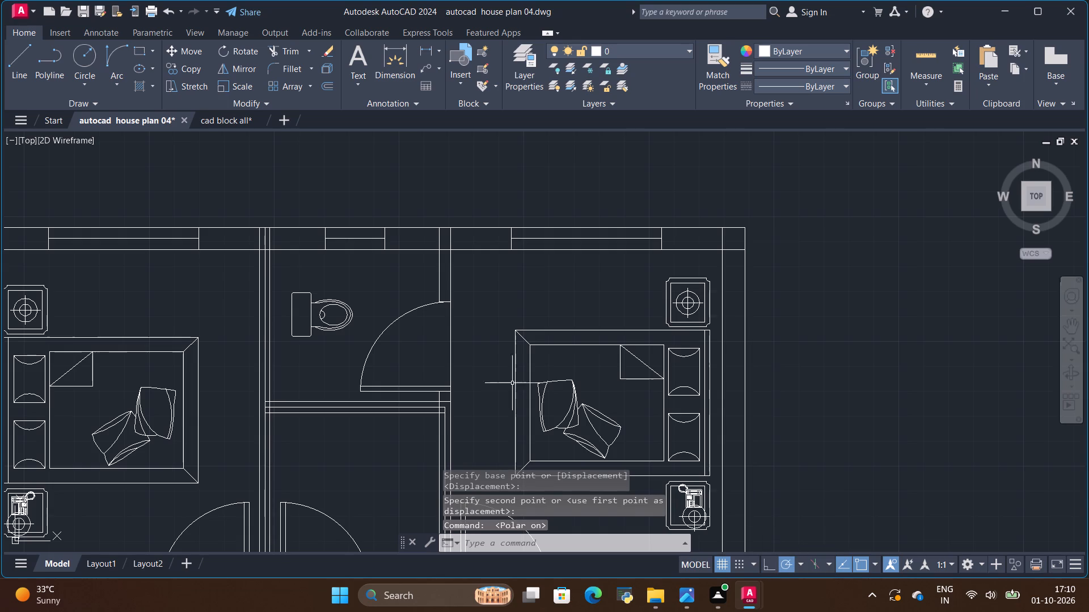
{"action": "left_click", "coordinate": [348, 329]}
{"action": "left_click", "coordinate": [345, 325]}
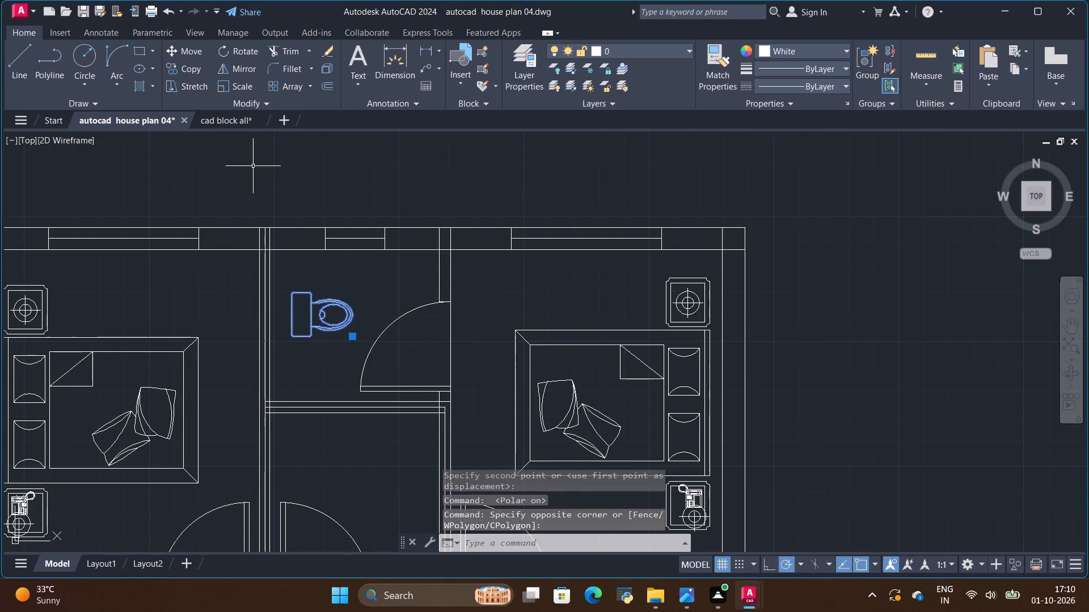
{"action": "left_click", "coordinate": [183, 53]}
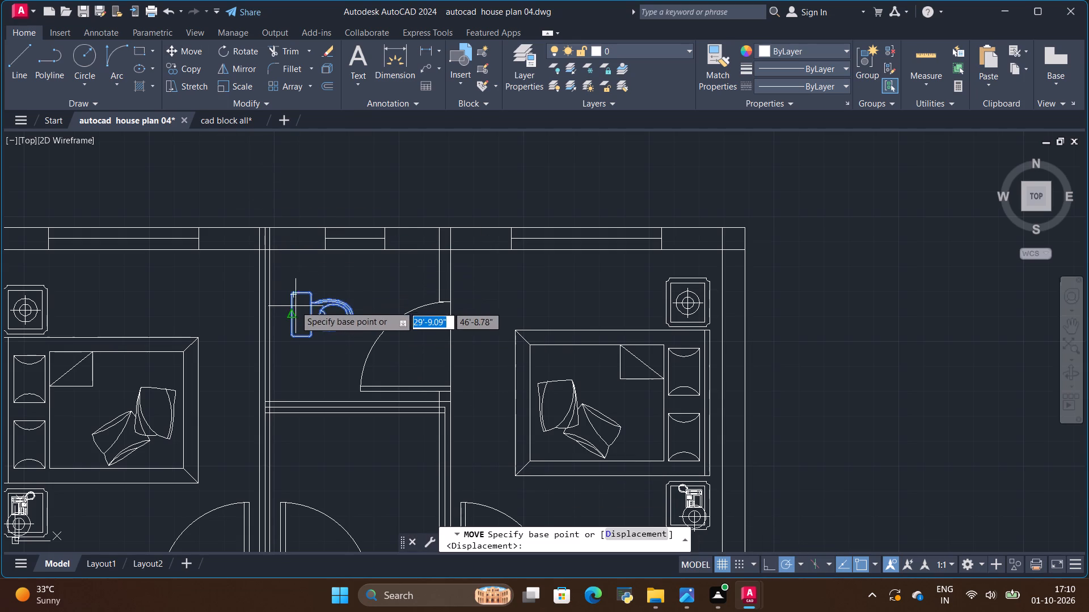
{"action": "left_click", "coordinate": [292, 295]}
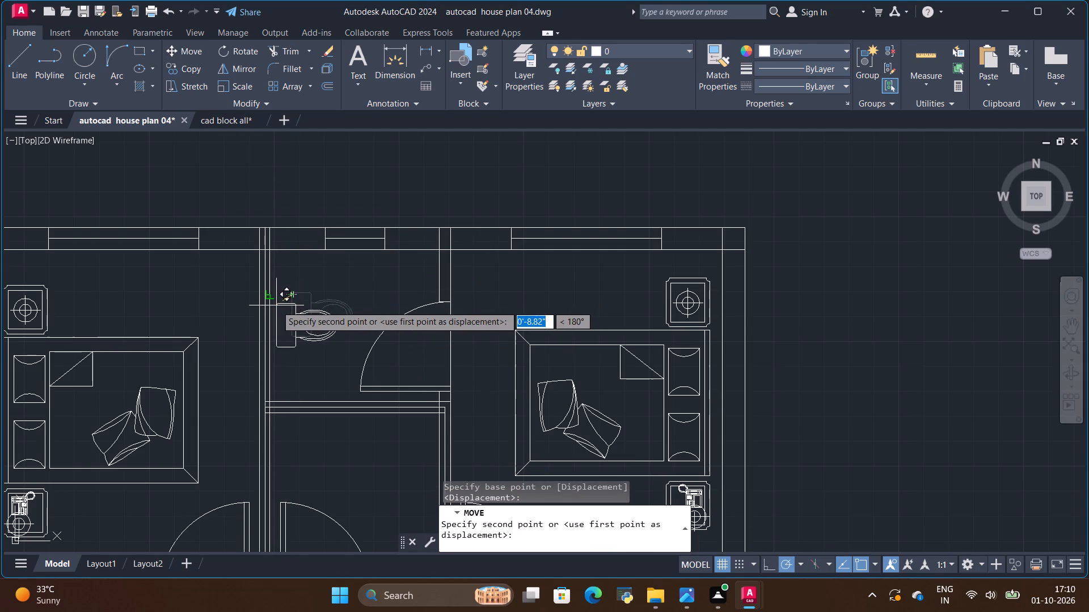
{"action": "left_click", "coordinate": [276, 305]}
Mirror the toilet about a vertical line at the front of its bowl, keeping the original.
{"action": "scroll", "coordinate": [378, 347], "scroll_direction": "down", "scroll_amount": 1}
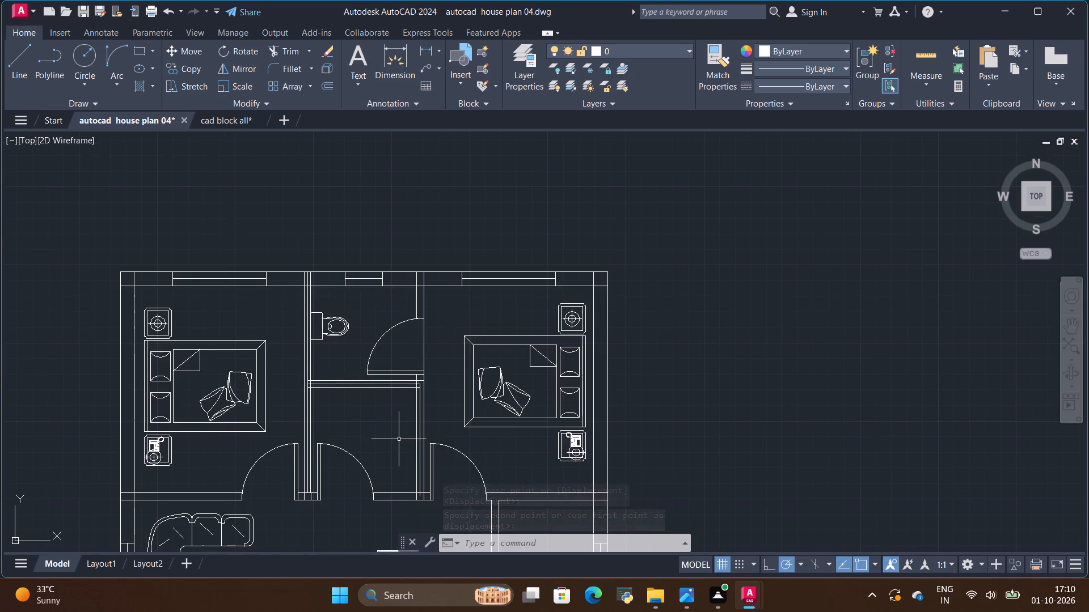
{"action": "scroll", "coordinate": [399, 439], "scroll_direction": "up", "scroll_amount": 1}
{"action": "left_click", "coordinate": [309, 267]}
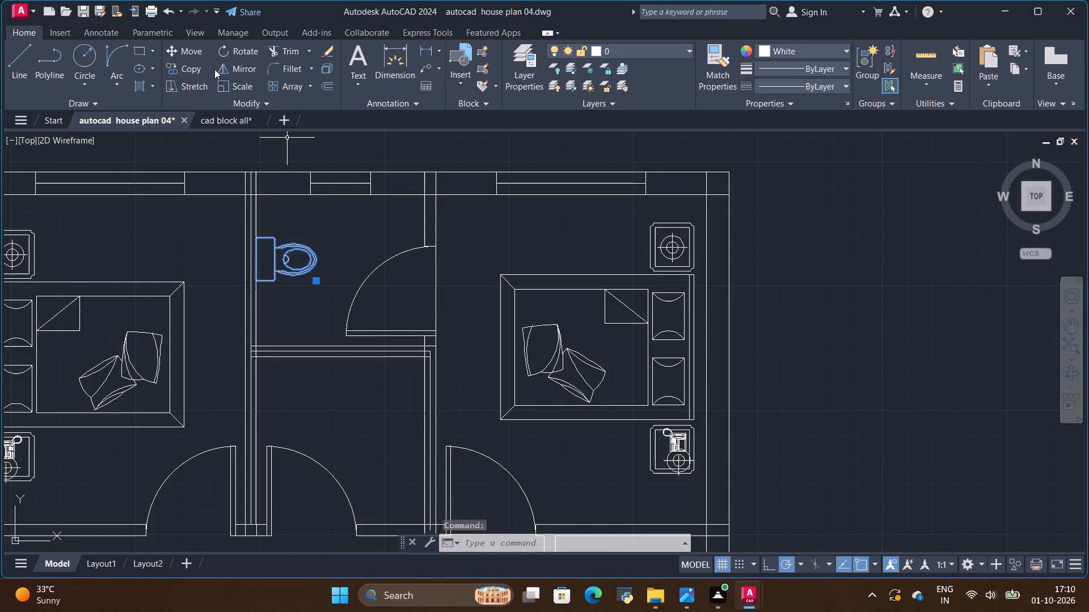
{"action": "left_click", "coordinate": [246, 67]}
{"action": "left_click", "coordinate": [315, 256]}
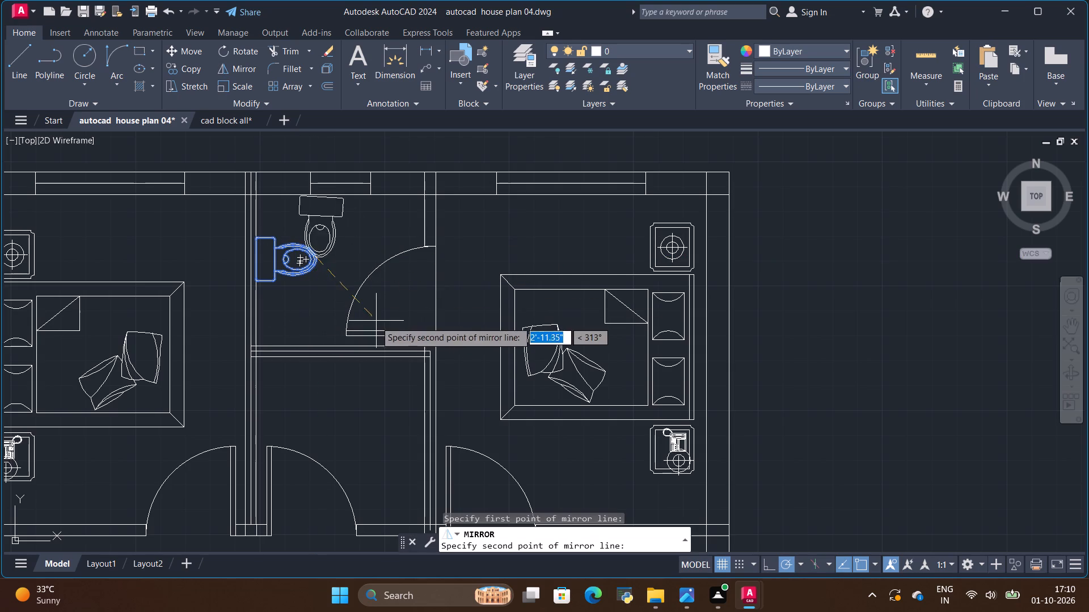
{"action": "left_click", "coordinate": [321, 335]}
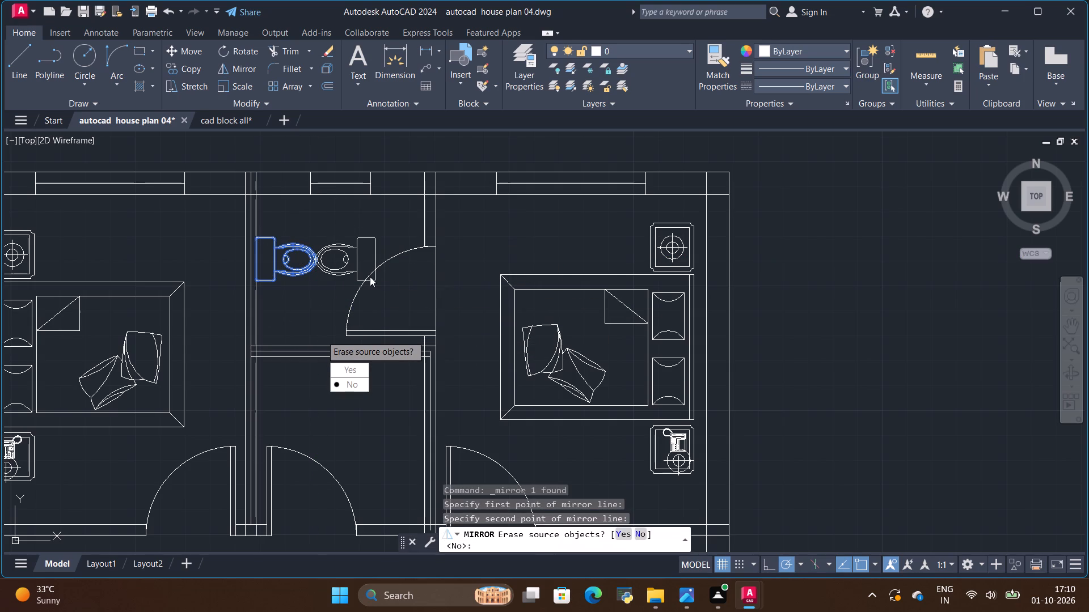
{"action": "key", "text": "Return"}
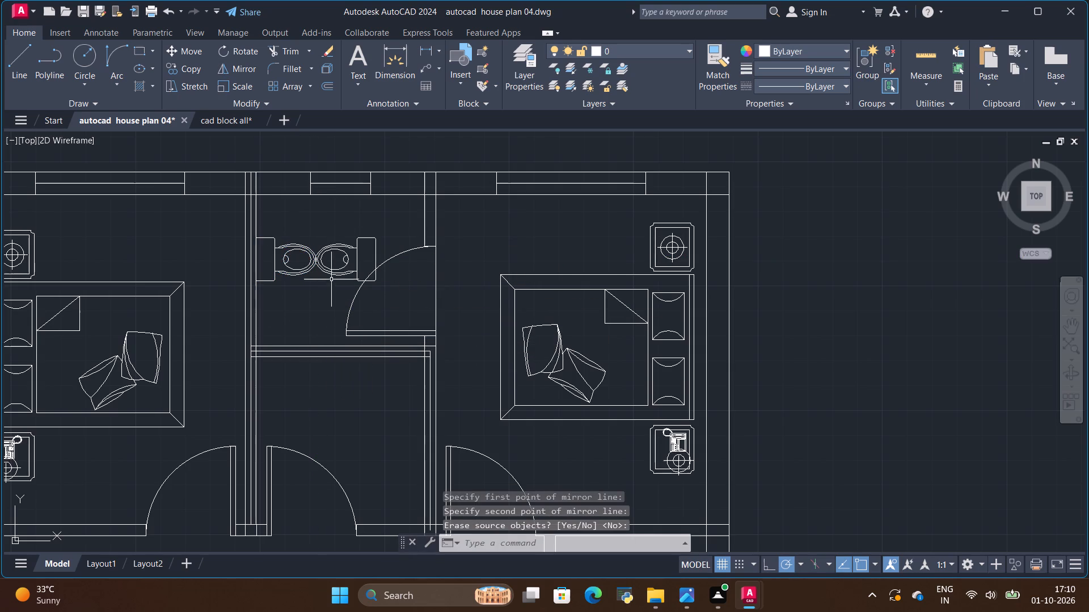
Move the mirrored toilet into the lower toilet room, with its tank against the east wall.
{"action": "left_click", "coordinate": [332, 273]}
{"action": "left_click", "coordinate": [187, 53]}
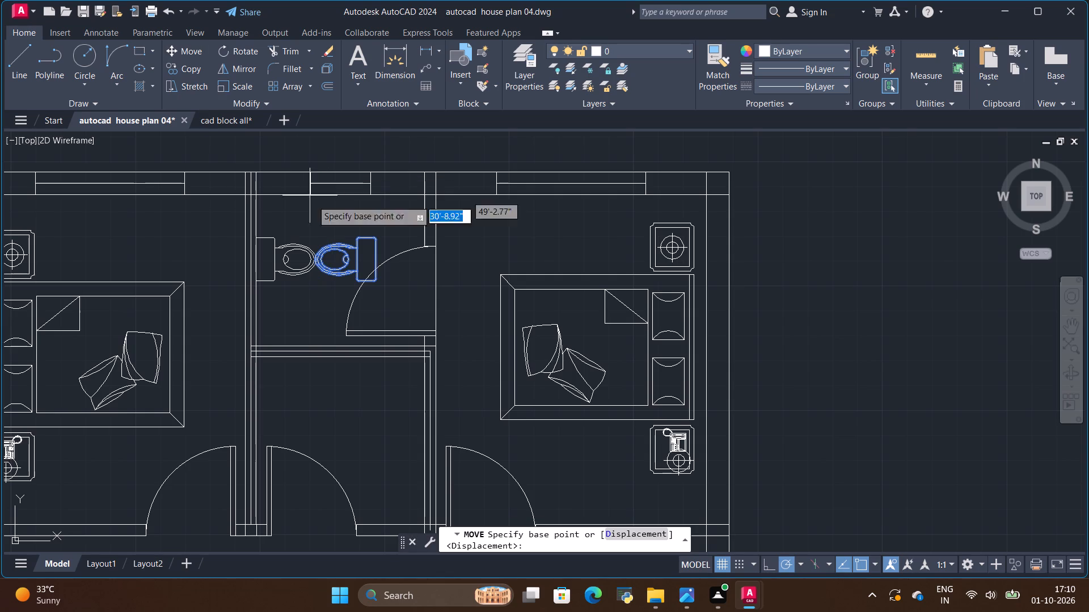
{"action": "left_click", "coordinate": [375, 279]}
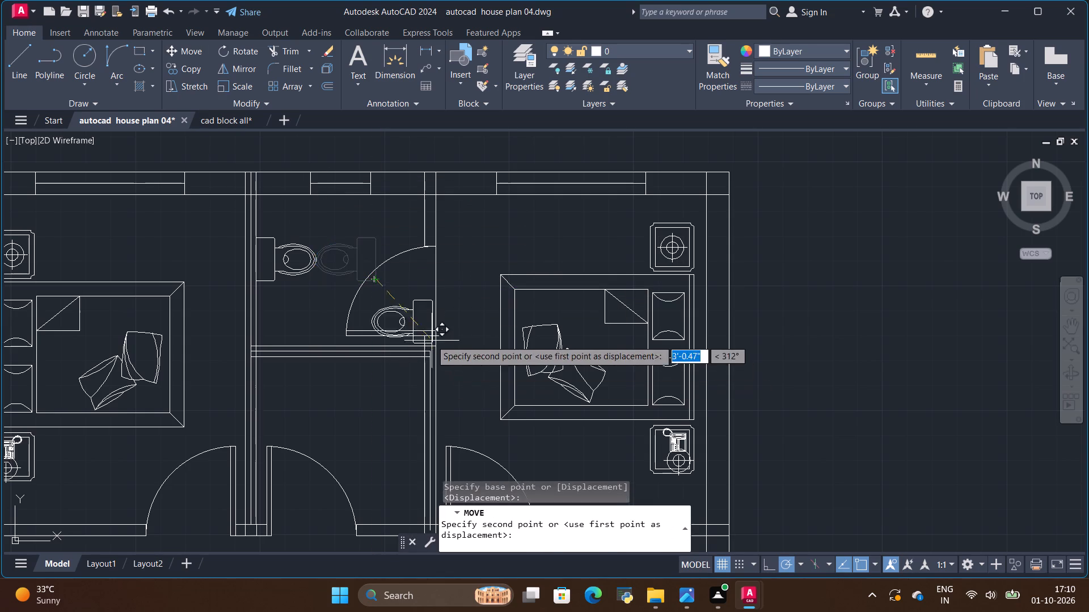
{"action": "scroll", "coordinate": [429, 337], "scroll_direction": "down", "scroll_amount": 2}
{"action": "scroll", "coordinate": [428, 377], "scroll_direction": "up", "scroll_amount": 5}
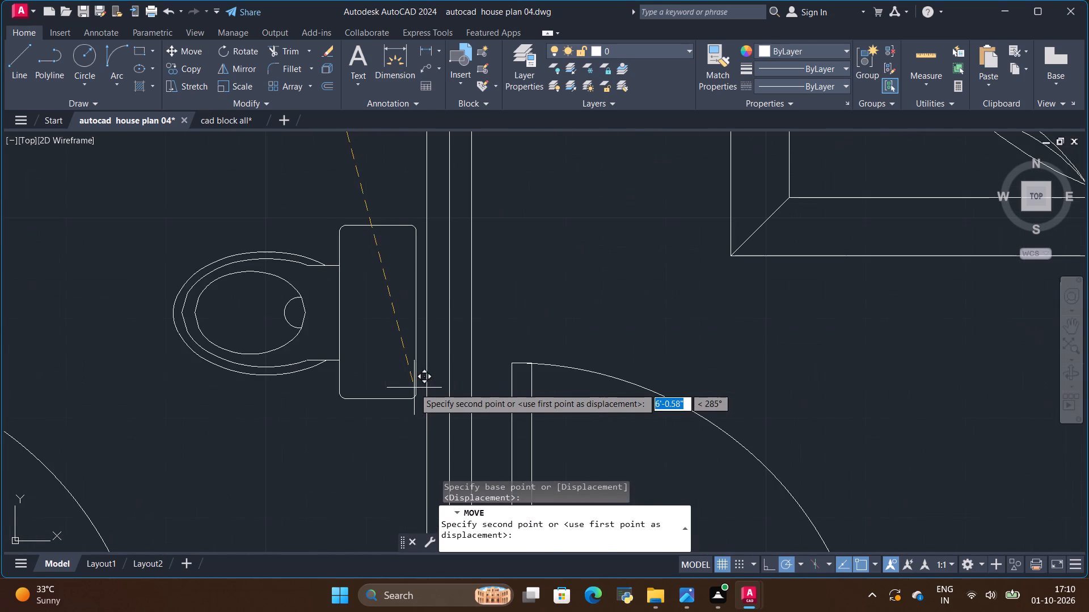
{"action": "left_click", "coordinate": [423, 386]}
{"action": "scroll", "coordinate": [404, 390], "scroll_direction": "down", "scroll_amount": 3}
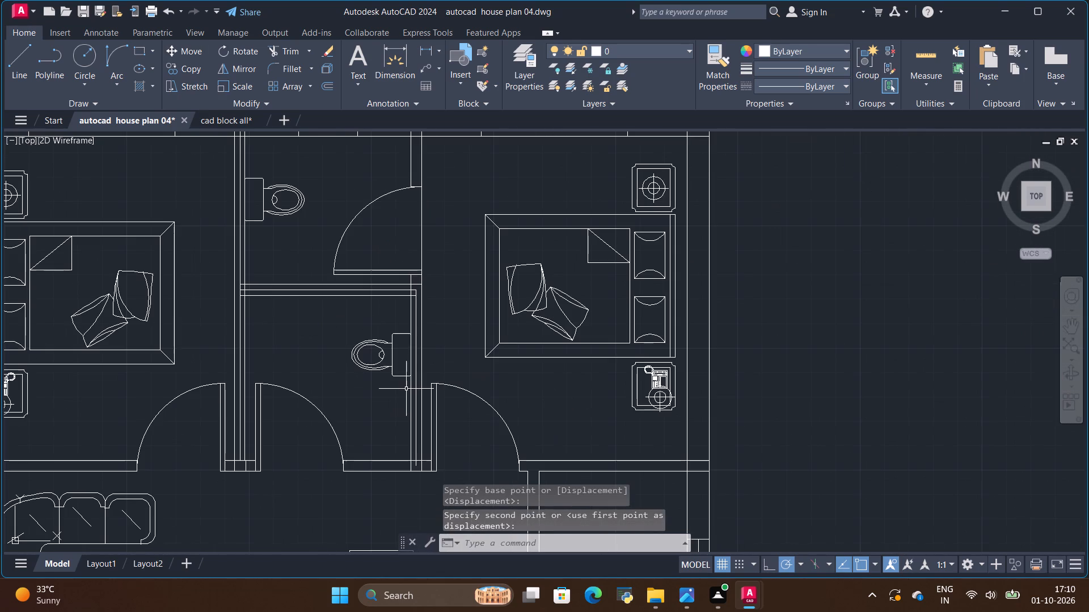
{"action": "key", "text": "Escape"}
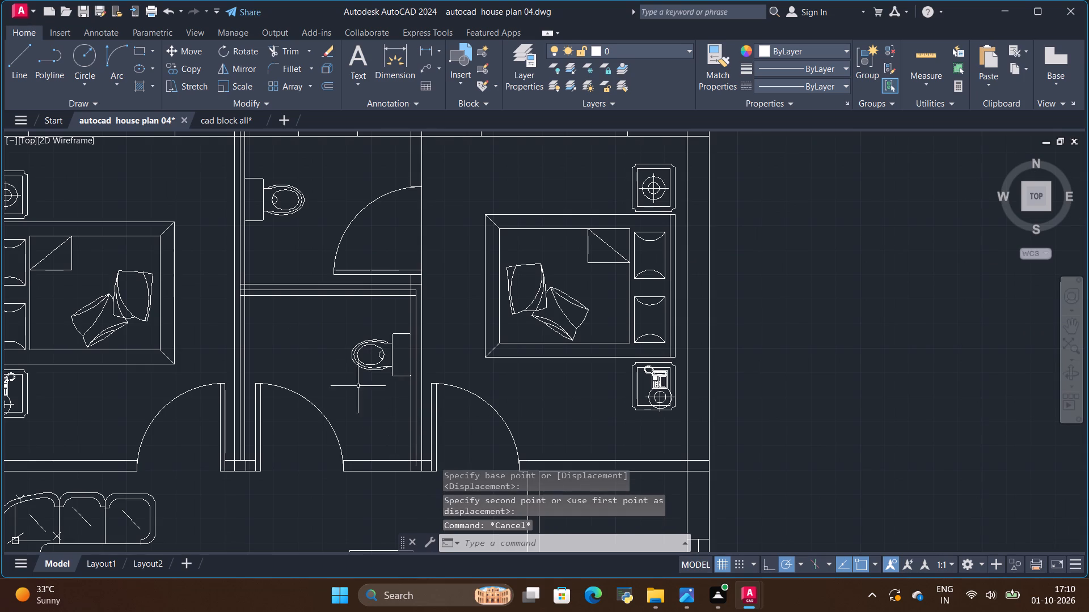
Scale the upper room's toilet up slightly from the southwest corner of its tank.
{"action": "scroll", "coordinate": [583, 321], "scroll_direction": "down", "scroll_amount": 2}
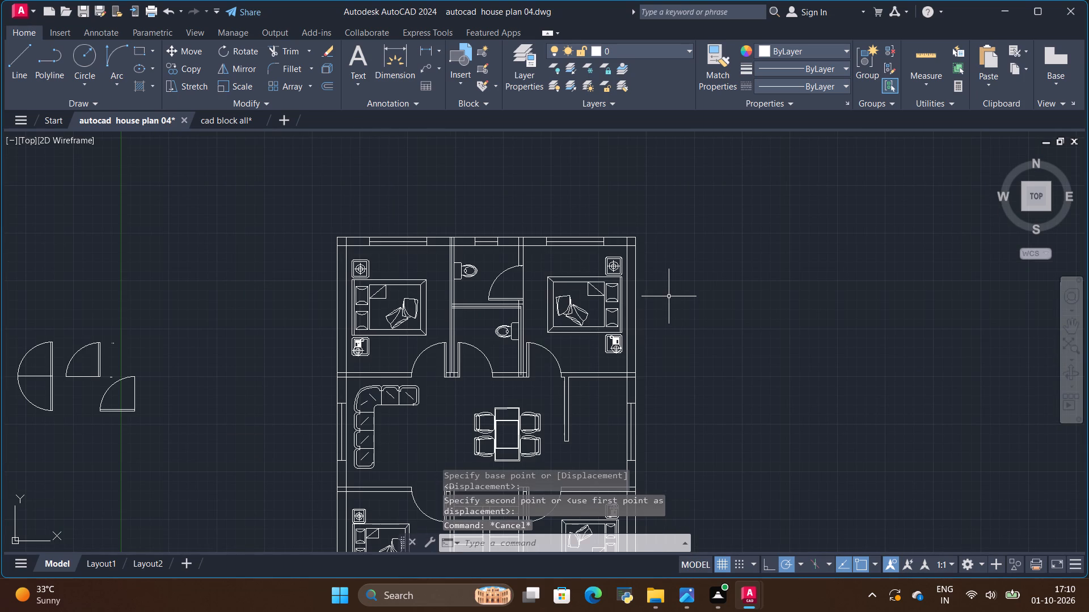
{"action": "scroll", "coordinate": [467, 260], "scroll_direction": "up", "scroll_amount": 3}
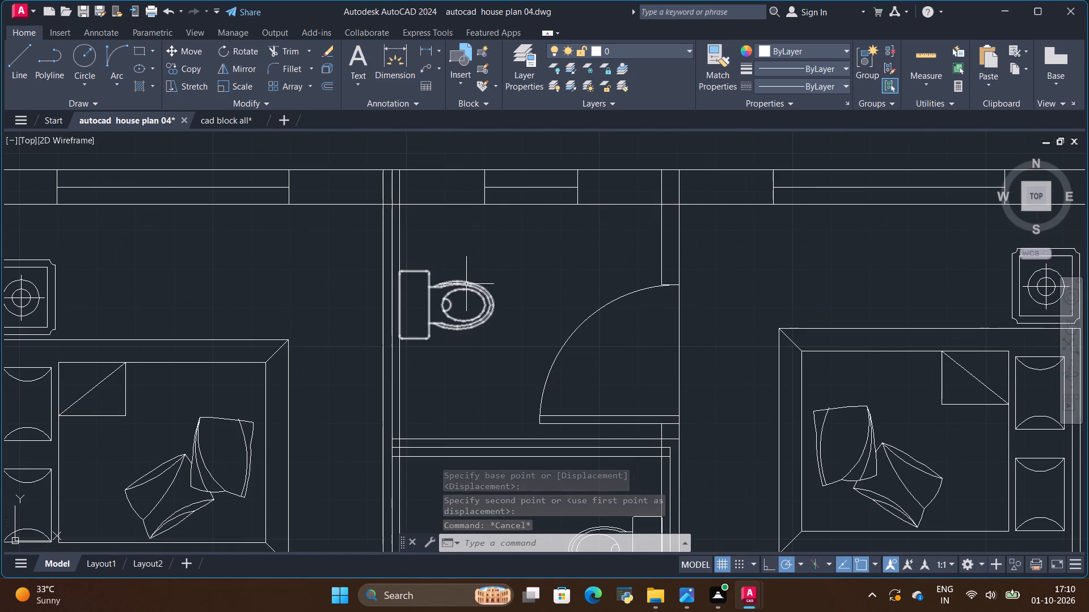
{"action": "left_click", "coordinate": [463, 284]}
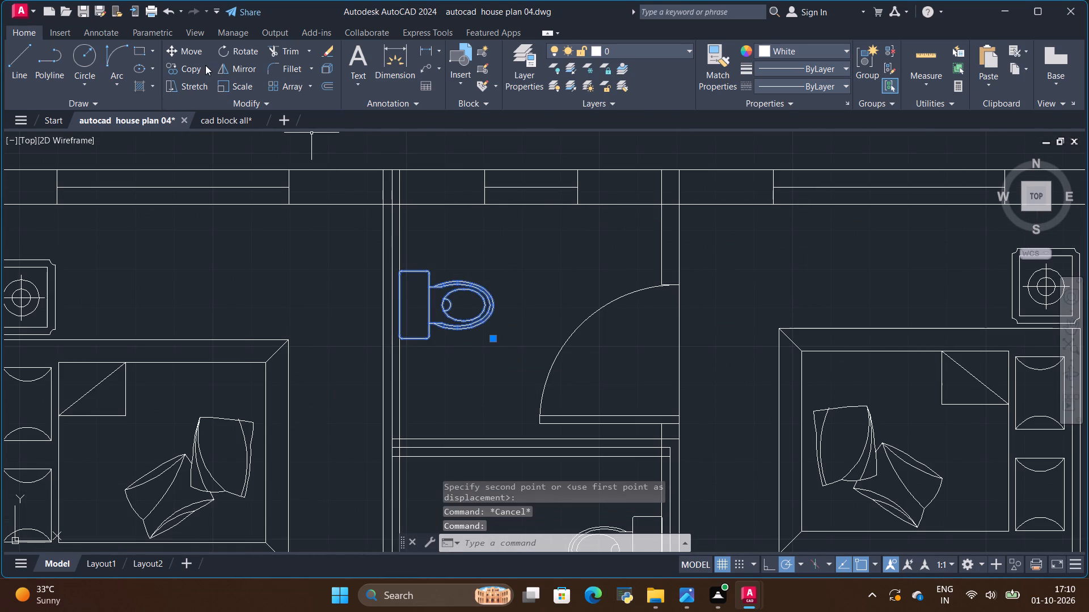
{"action": "left_click", "coordinate": [244, 90]}
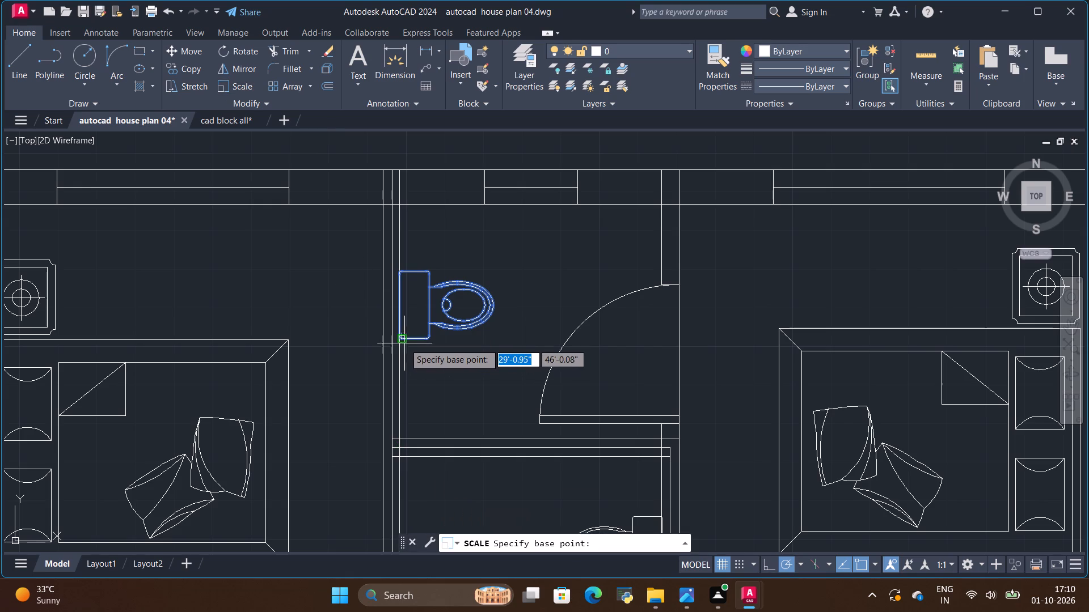
{"action": "left_click", "coordinate": [403, 341]}
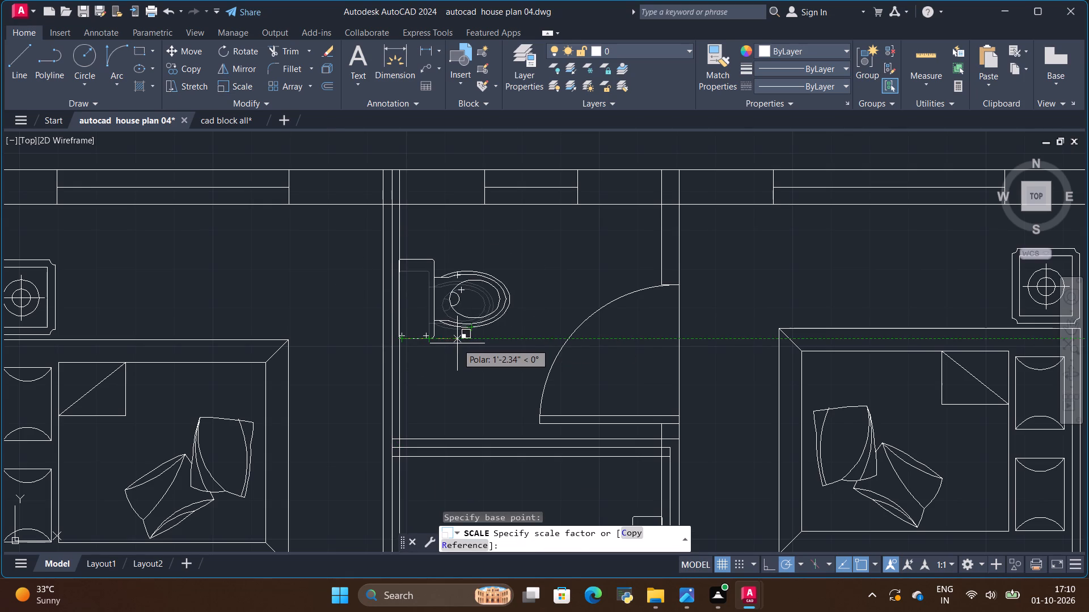
{"action": "left_click", "coordinate": [455, 343]}
{"action": "scroll", "coordinate": [375, 333], "scroll_direction": "down", "scroll_amount": 2}
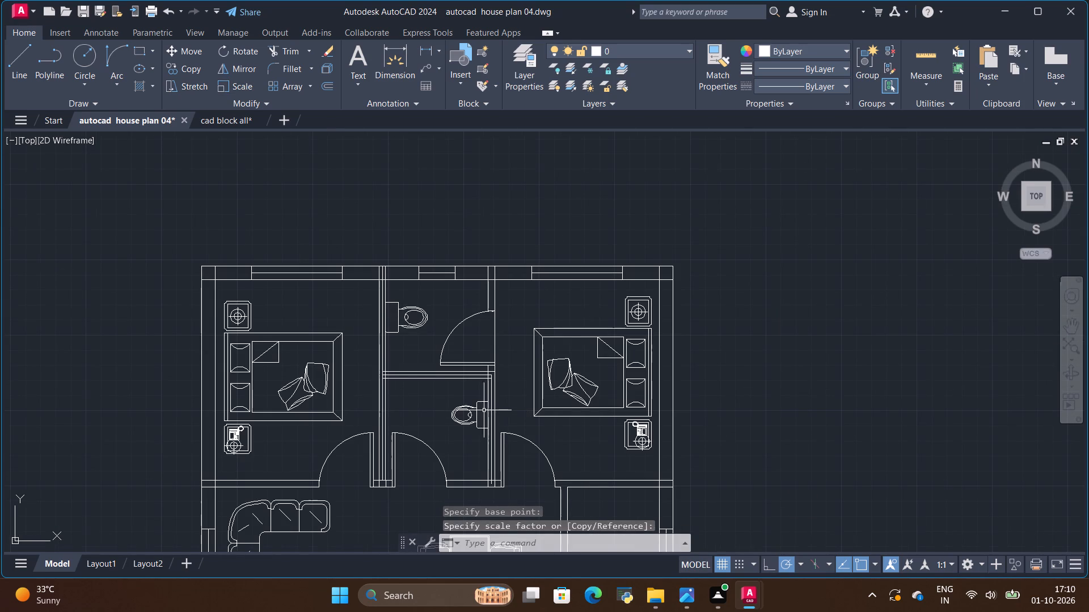
Scale the lower room's toilet up by a factor of about 1.27 from the northeast corner of its tank.
{"action": "left_click", "coordinate": [471, 411]}
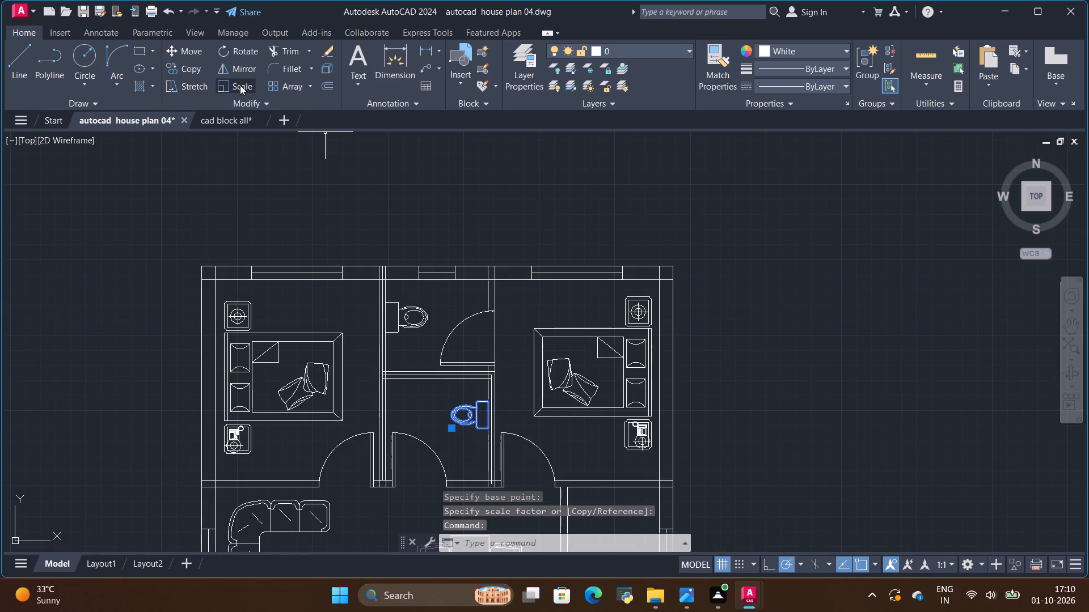
{"action": "left_click", "coordinate": [240, 85]}
{"action": "scroll", "coordinate": [558, 496], "scroll_direction": "up", "scroll_amount": 1}
{"action": "scroll", "coordinate": [446, 373], "scroll_direction": "up", "scroll_amount": 2}
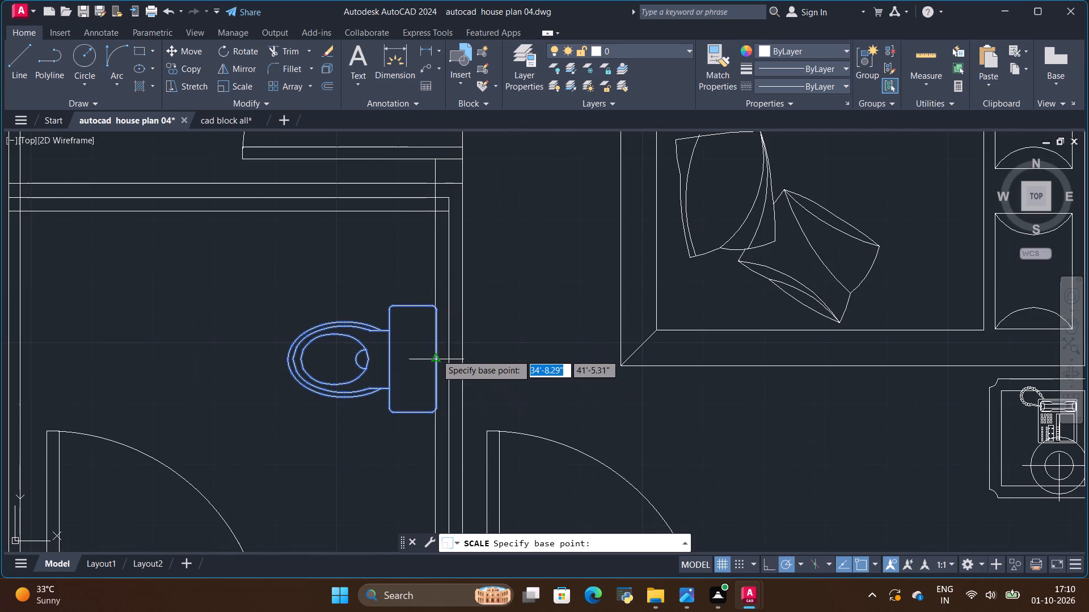
{"action": "left_click", "coordinate": [438, 312]}
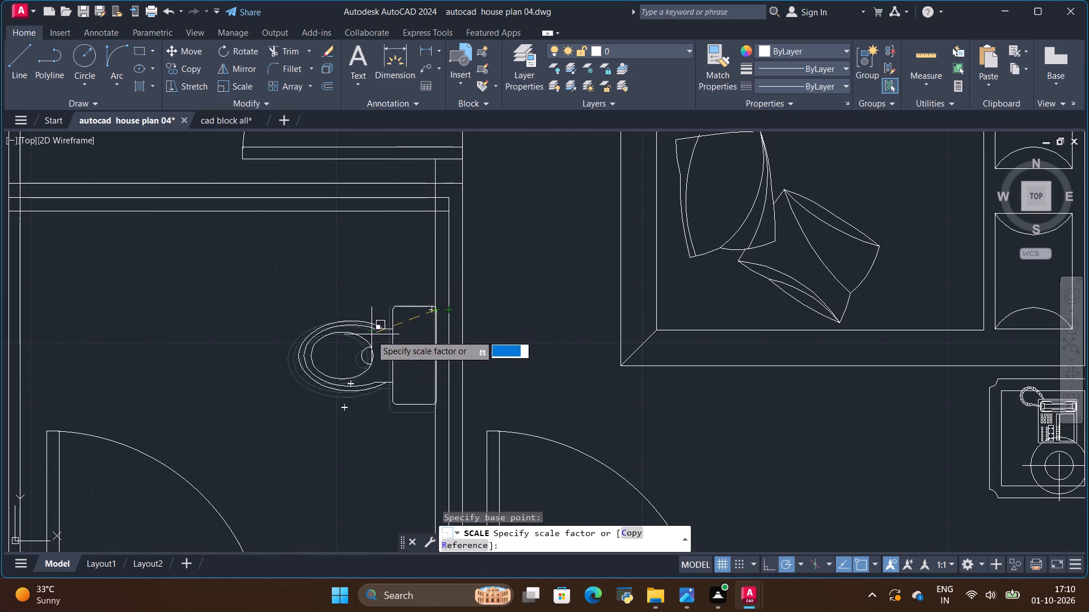
{"action": "scroll", "coordinate": [352, 353], "scroll_direction": "down", "scroll_amount": 2}
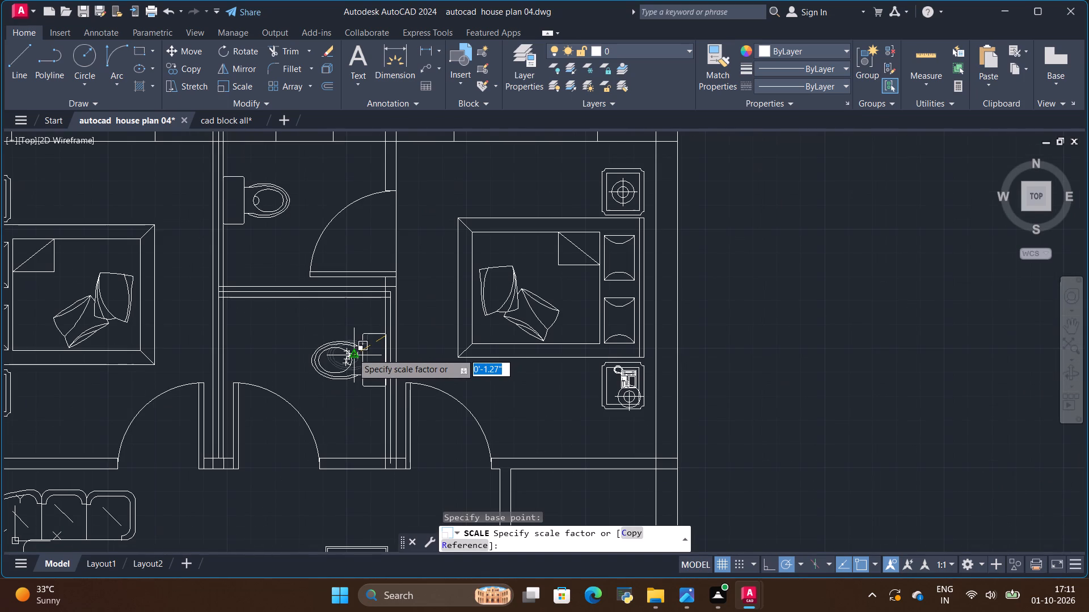
{"action": "left_click", "coordinate": [356, 353]}
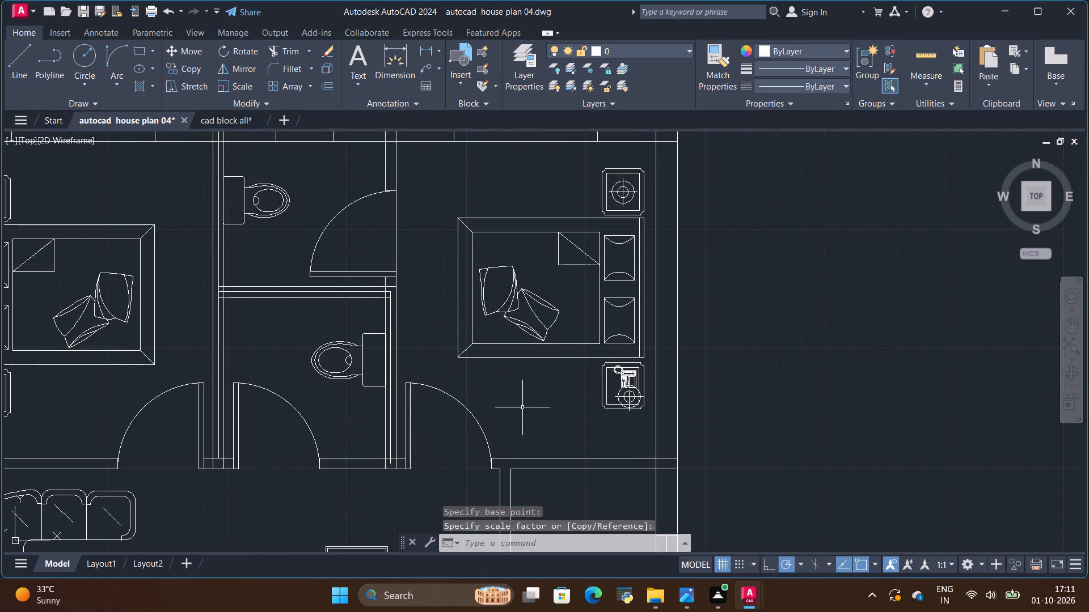
{"action": "key", "text": "Escape"}
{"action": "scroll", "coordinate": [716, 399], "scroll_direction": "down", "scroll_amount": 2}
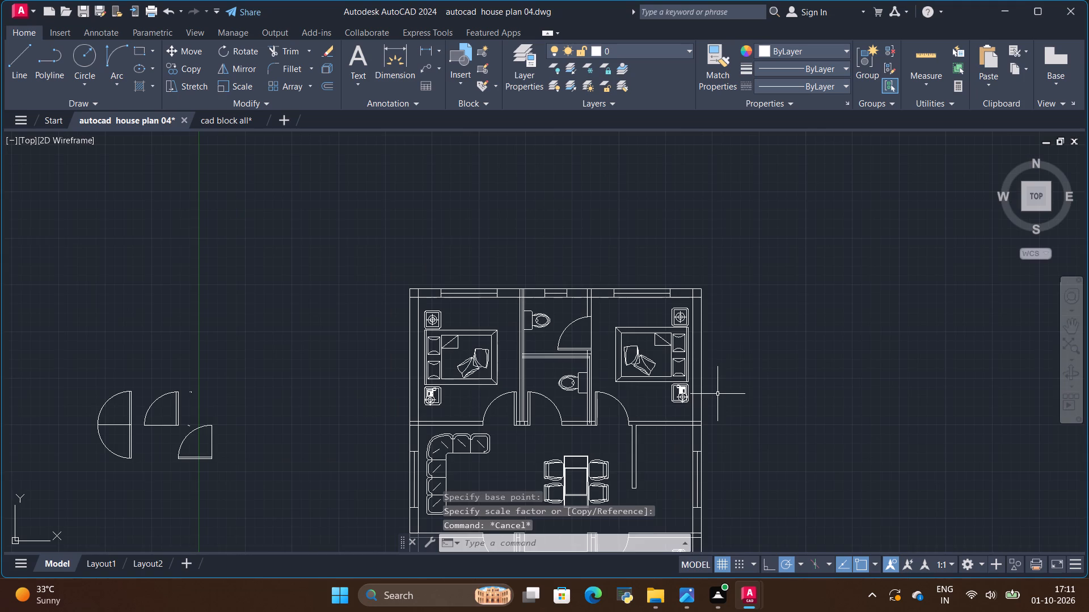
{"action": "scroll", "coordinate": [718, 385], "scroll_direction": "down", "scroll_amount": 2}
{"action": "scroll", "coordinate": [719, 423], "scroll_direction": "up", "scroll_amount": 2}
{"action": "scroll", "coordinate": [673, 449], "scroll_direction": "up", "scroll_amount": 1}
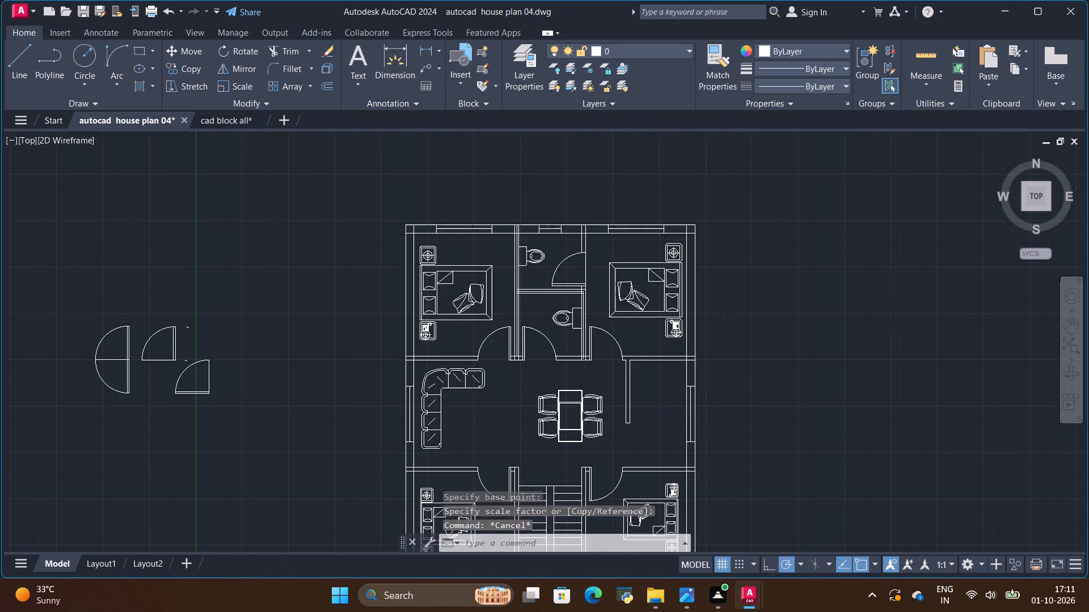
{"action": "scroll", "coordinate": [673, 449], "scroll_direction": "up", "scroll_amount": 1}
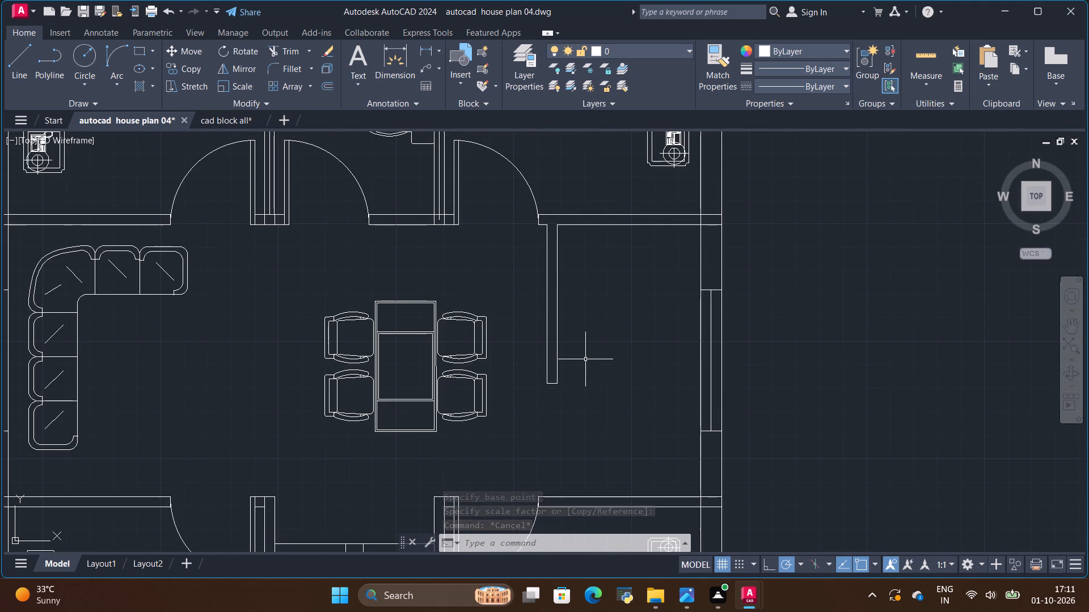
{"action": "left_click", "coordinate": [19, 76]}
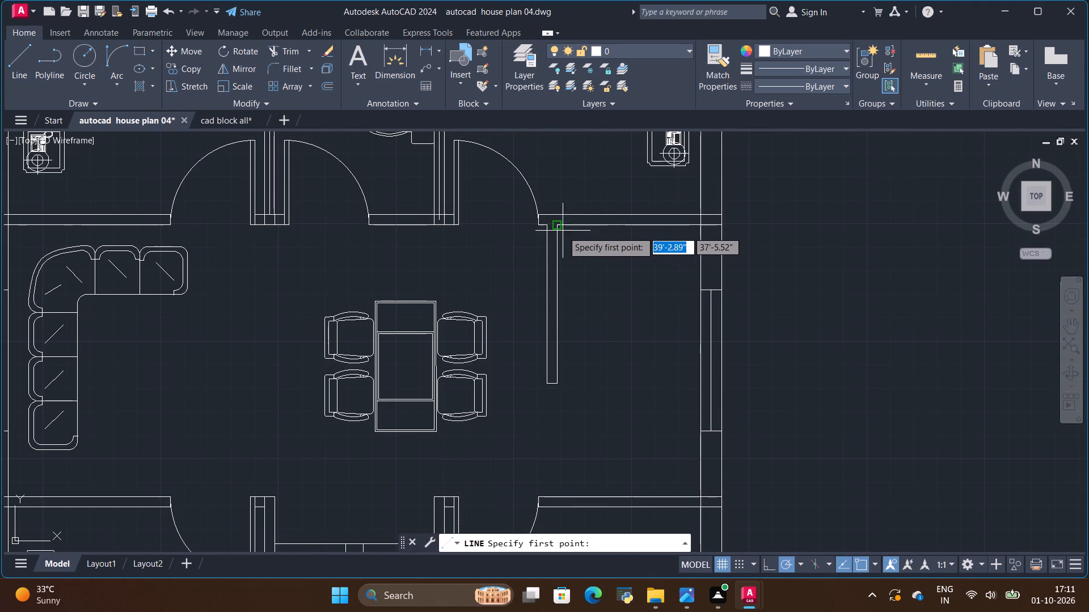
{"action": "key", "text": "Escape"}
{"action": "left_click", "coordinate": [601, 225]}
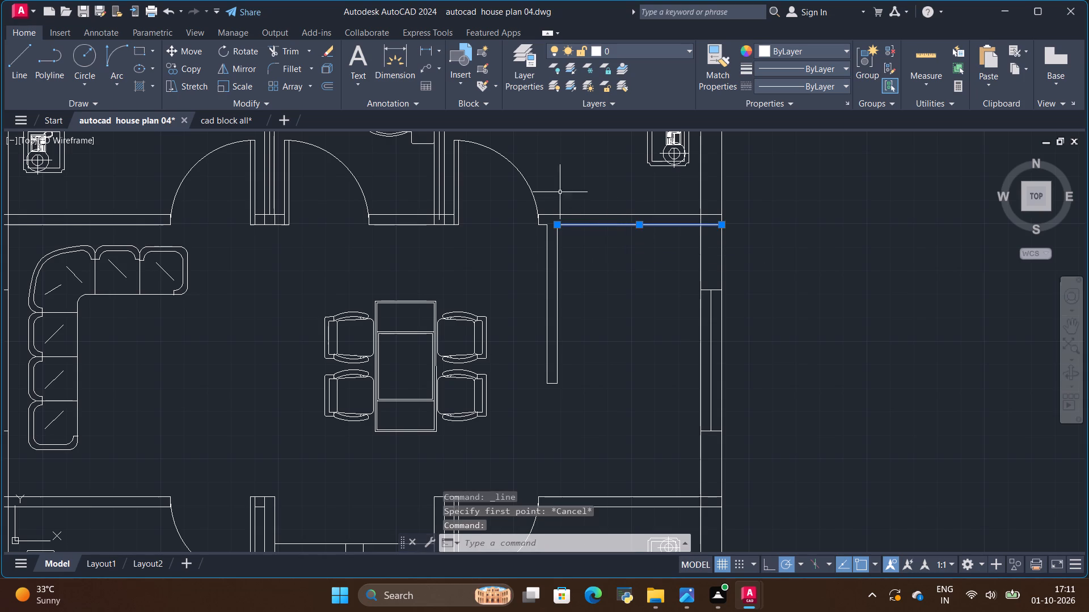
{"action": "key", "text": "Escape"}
Draw a line along the inner face of the kitchen's north wall, from the short partition to the east wall.
{"action": "left_click", "coordinate": [21, 63]}
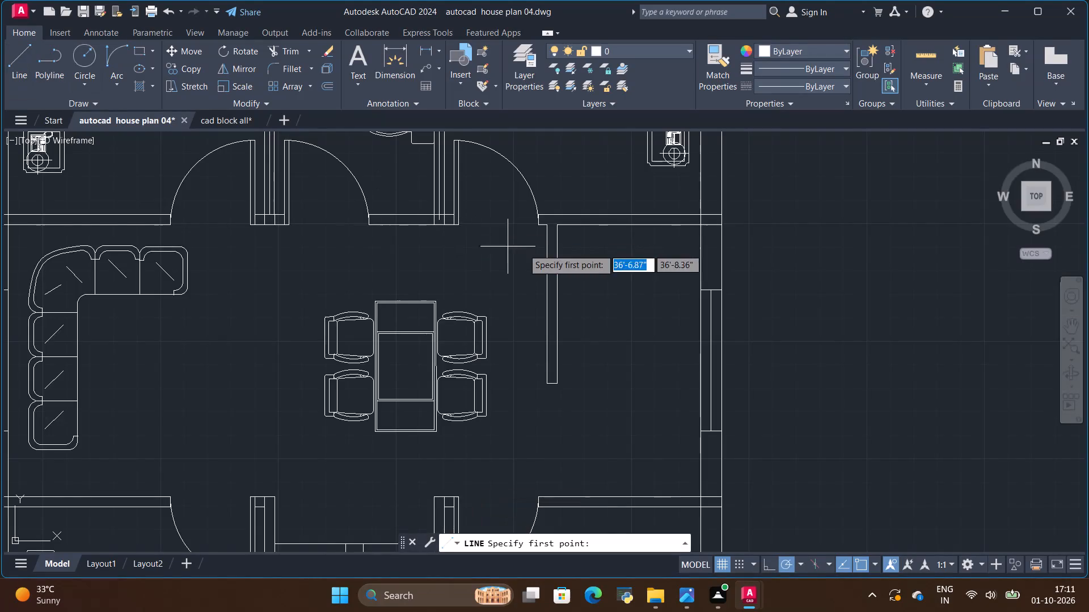
{"action": "scroll", "coordinate": [584, 207], "scroll_direction": "up", "scroll_amount": 1}
{"action": "left_click", "coordinate": [538, 235]}
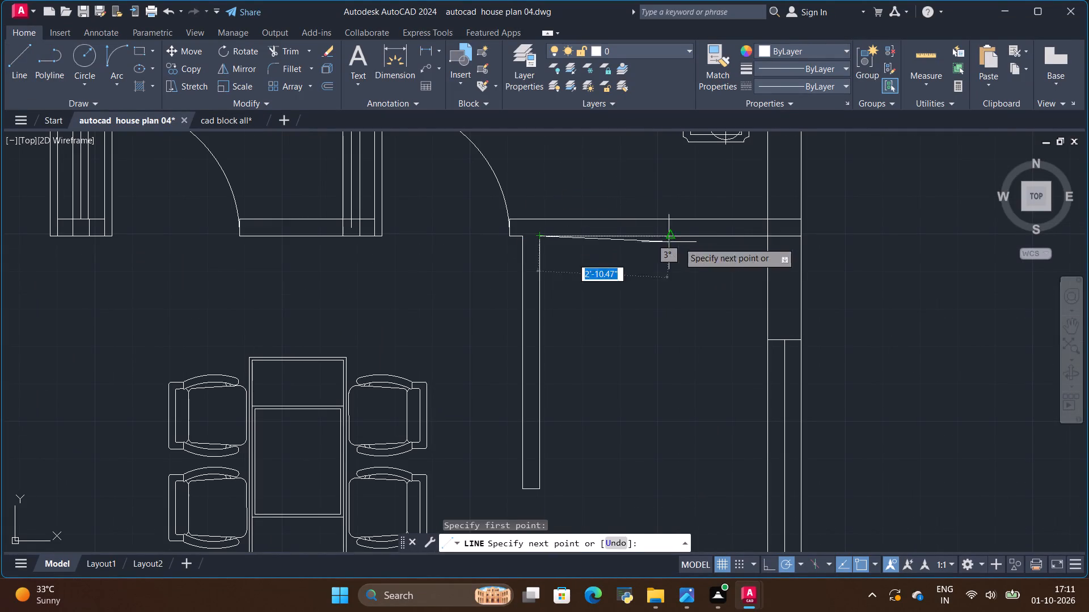
{"action": "left_click", "coordinate": [764, 235]}
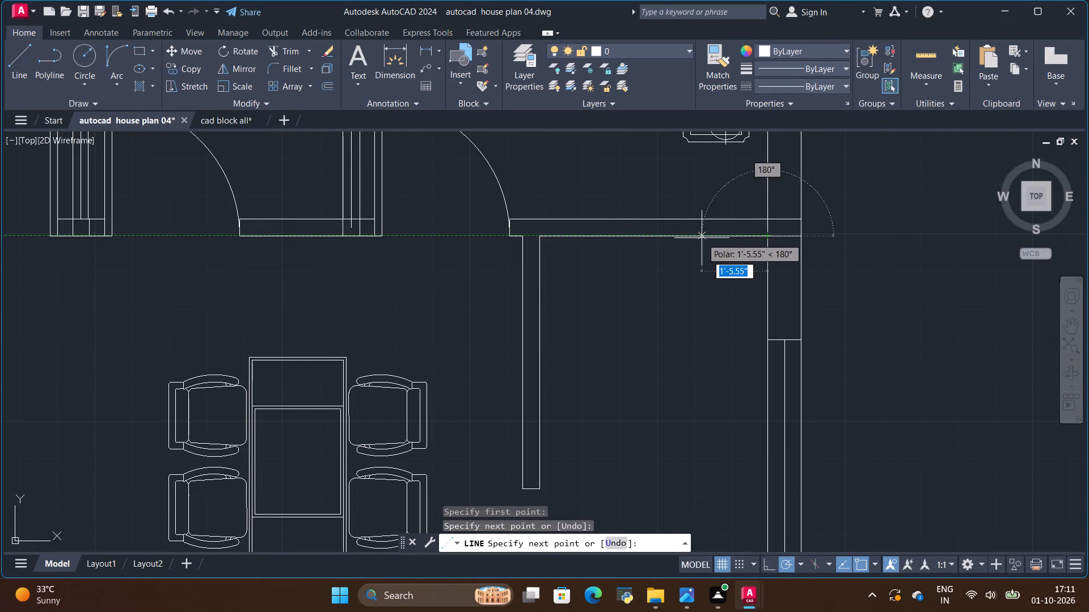
{"action": "left_click", "coordinate": [702, 238]}
{"action": "key", "text": "Escape"}
Copy the new north-wall line 2' straight south as the front edge of the kitchen counter.
{"action": "left_click", "coordinate": [652, 234]}
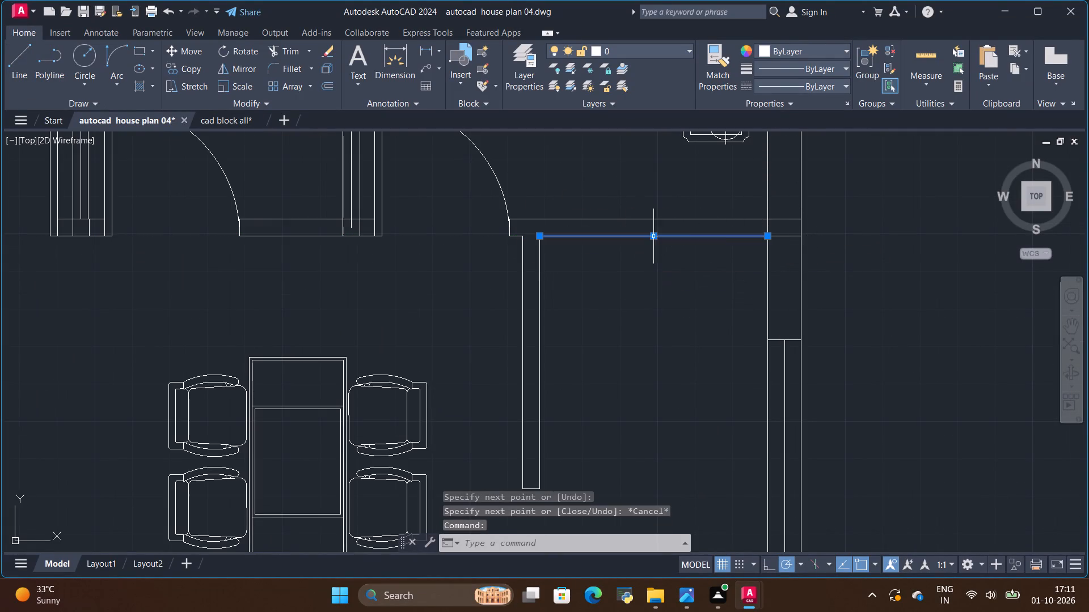
{"action": "left_click", "coordinate": [188, 69]}
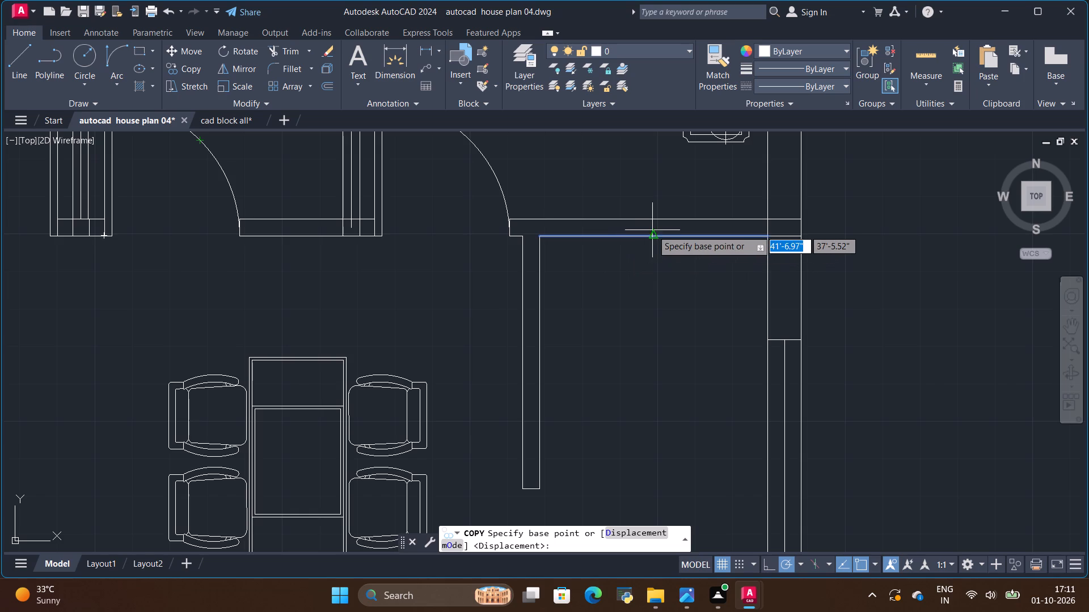
{"action": "left_click", "coordinate": [657, 233]}
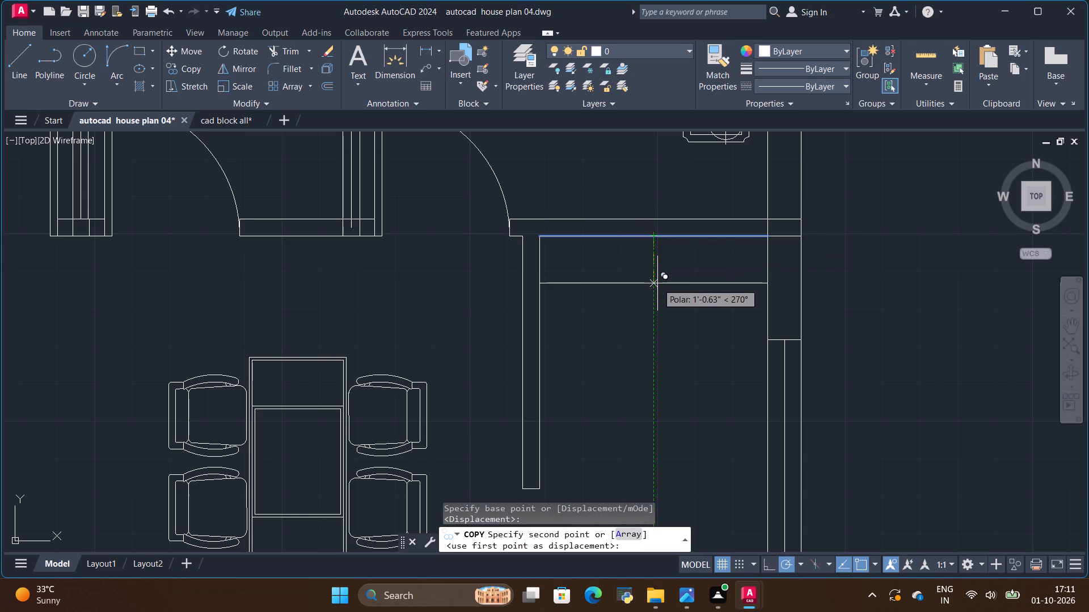
{"action": "scroll", "coordinate": [659, 294], "scroll_direction": "down", "scroll_amount": 2}
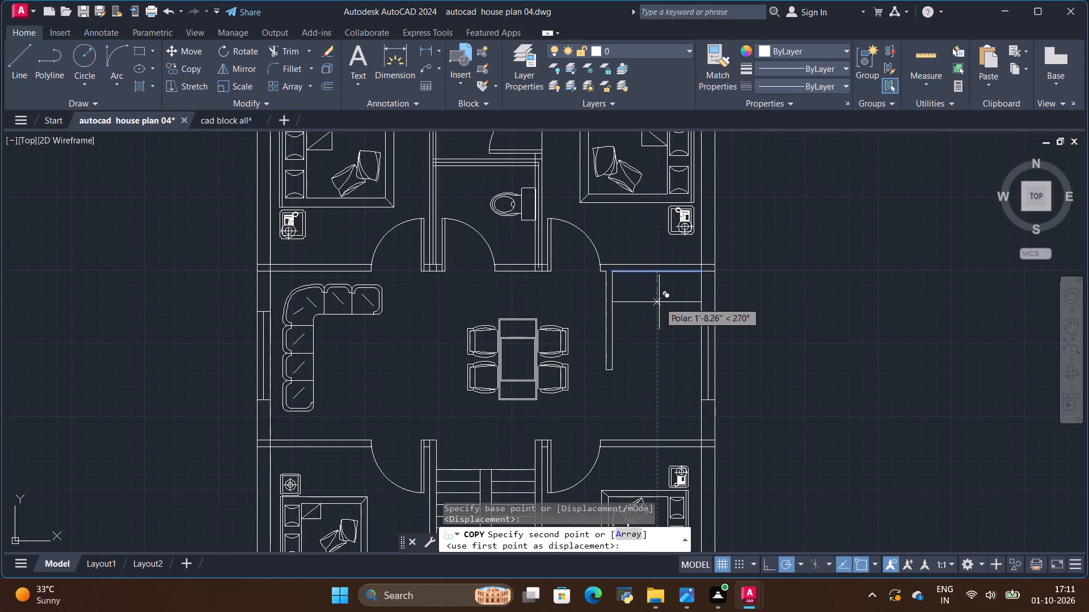
{"action": "key", "text": "BackSpace"}
{"action": "key", "text": "BackSpace"}
{"action": "type", "text": "2'"}
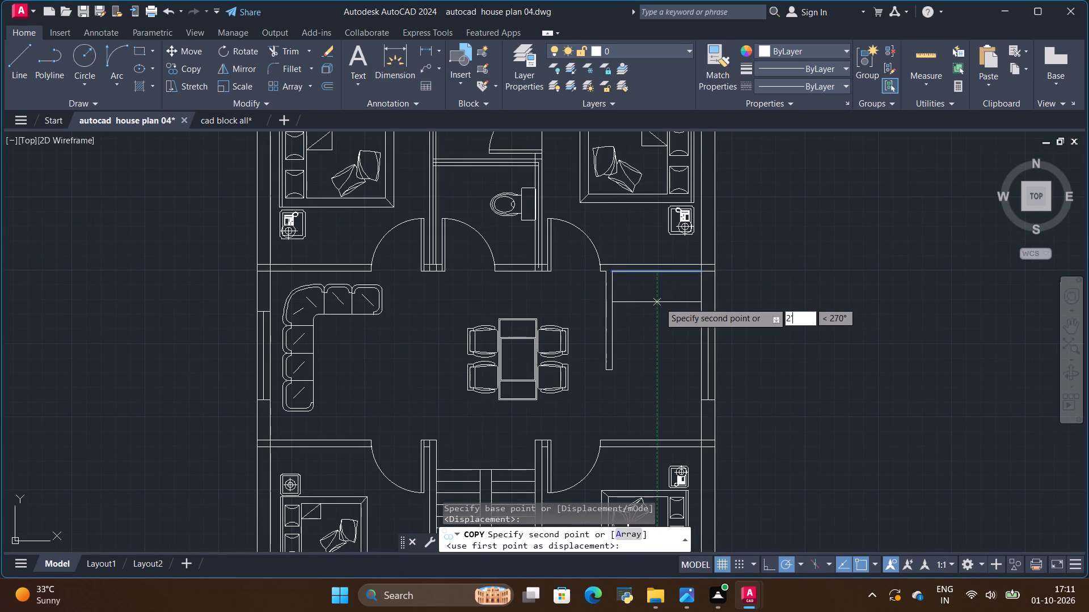
{"action": "key", "text": "Return"}
{"action": "key", "text": "Escape"}
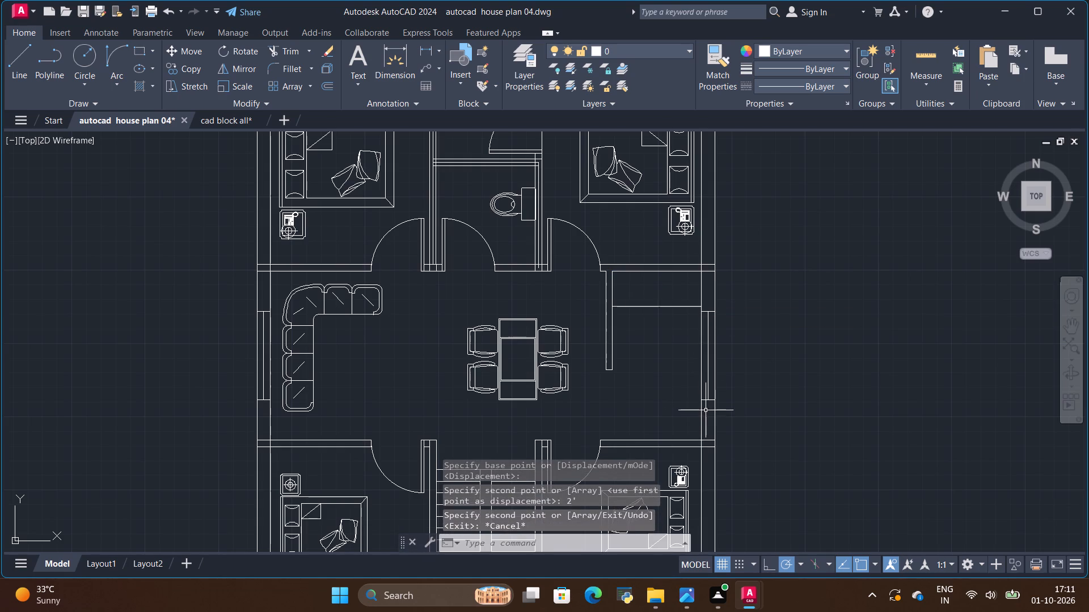
Draw a line along the east wall's inner face, from the kitchen's southeast corner north to the counter's front-edge line.
{"action": "left_click", "coordinate": [20, 51]}
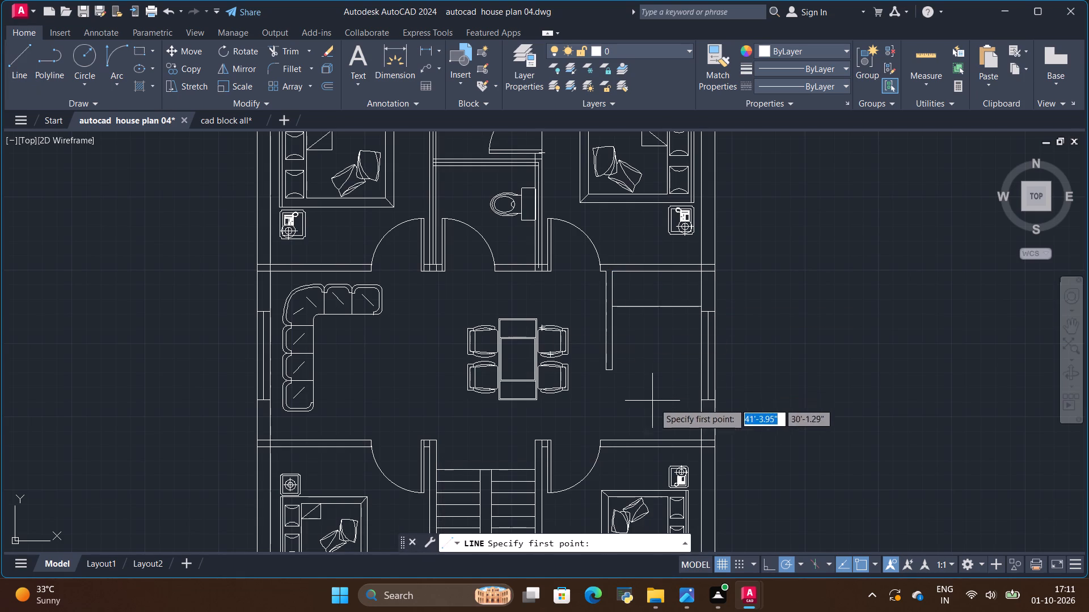
{"action": "scroll", "coordinate": [700, 450], "scroll_direction": "up", "scroll_amount": 1}
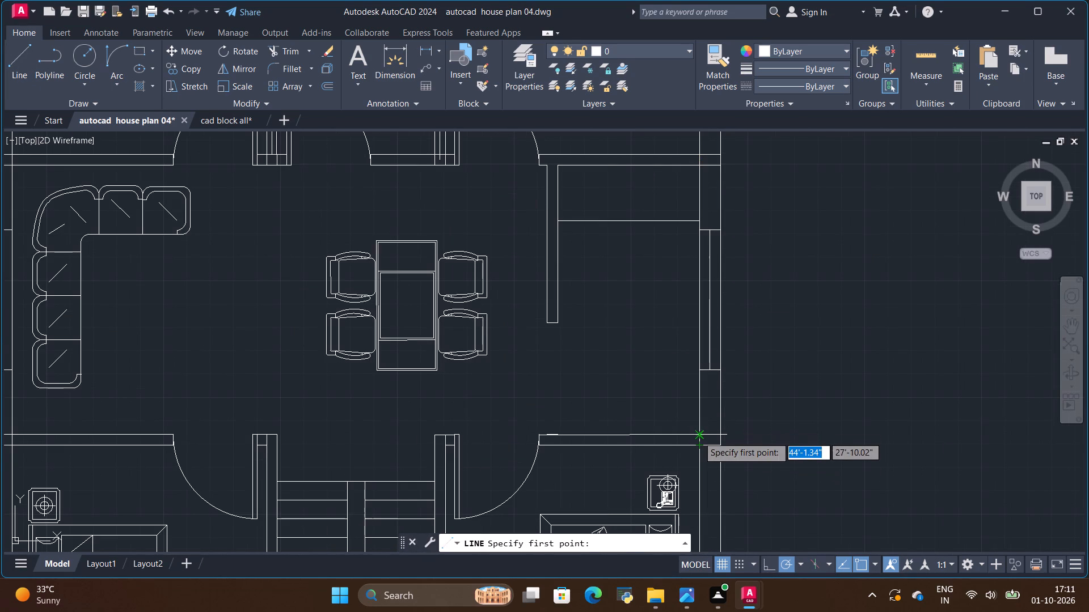
{"action": "left_click", "coordinate": [698, 435]}
{"action": "left_click", "coordinate": [698, 220]}
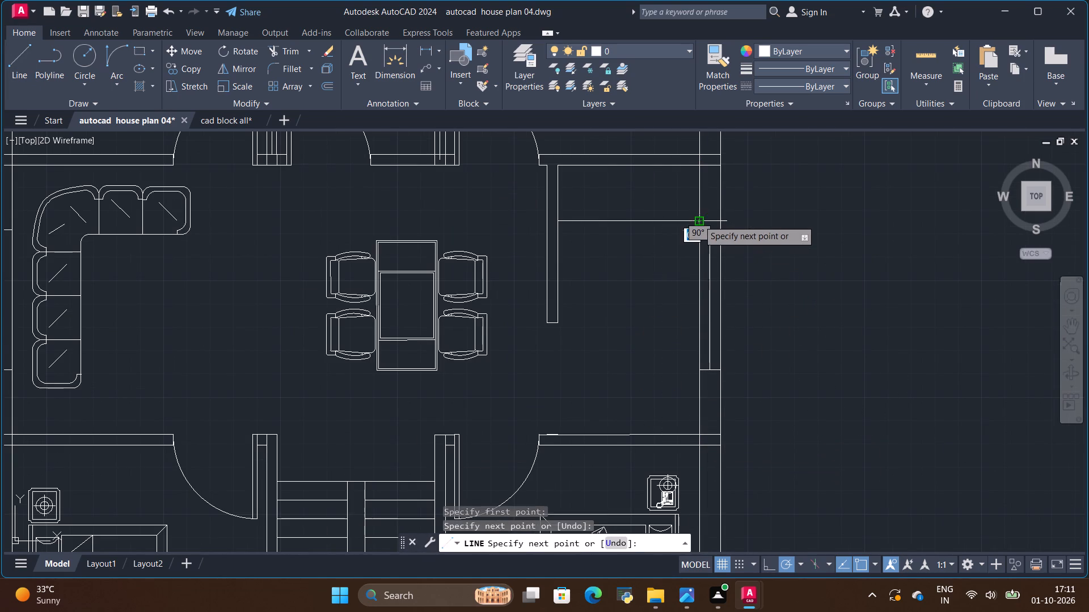
{"action": "key", "text": "Escape"}
Copy the new east-wall line 2' straight west as the front edge of the east counter.
{"action": "left_click", "coordinate": [698, 274]}
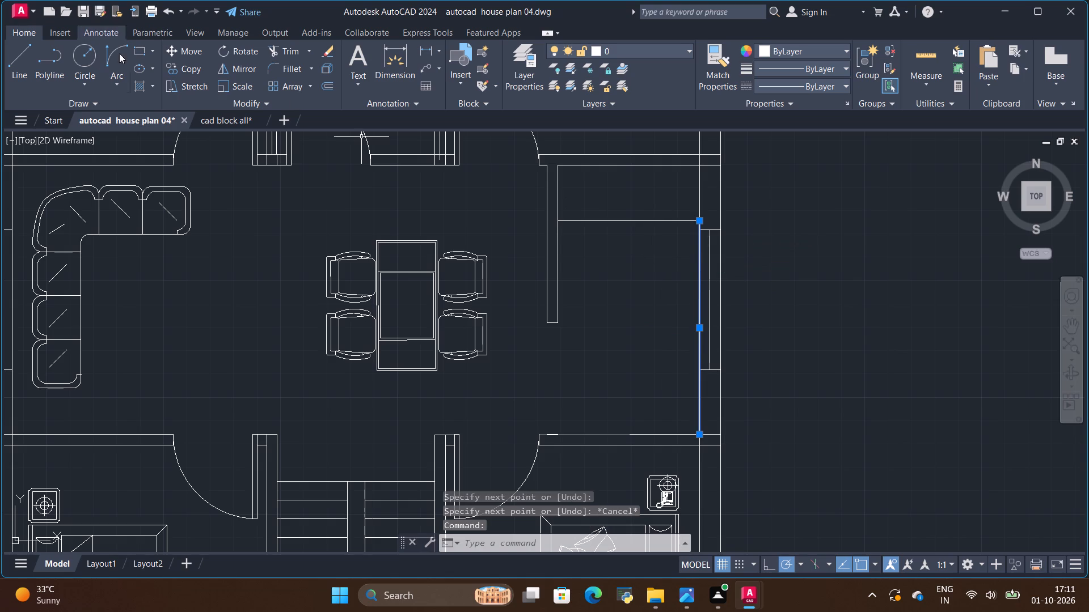
{"action": "left_click", "coordinate": [188, 65]}
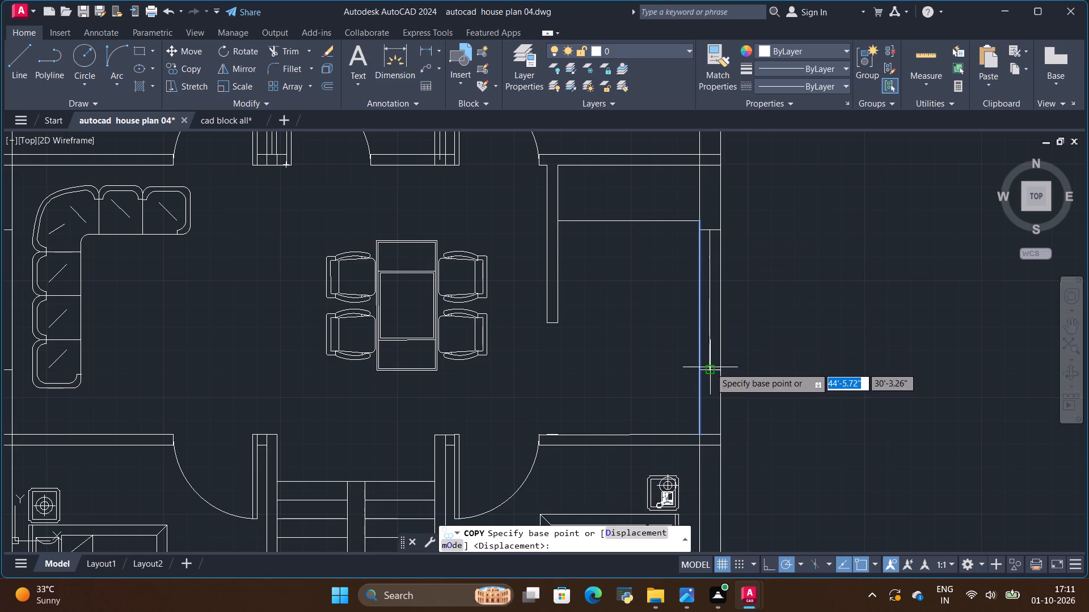
{"action": "left_click", "coordinate": [700, 368]}
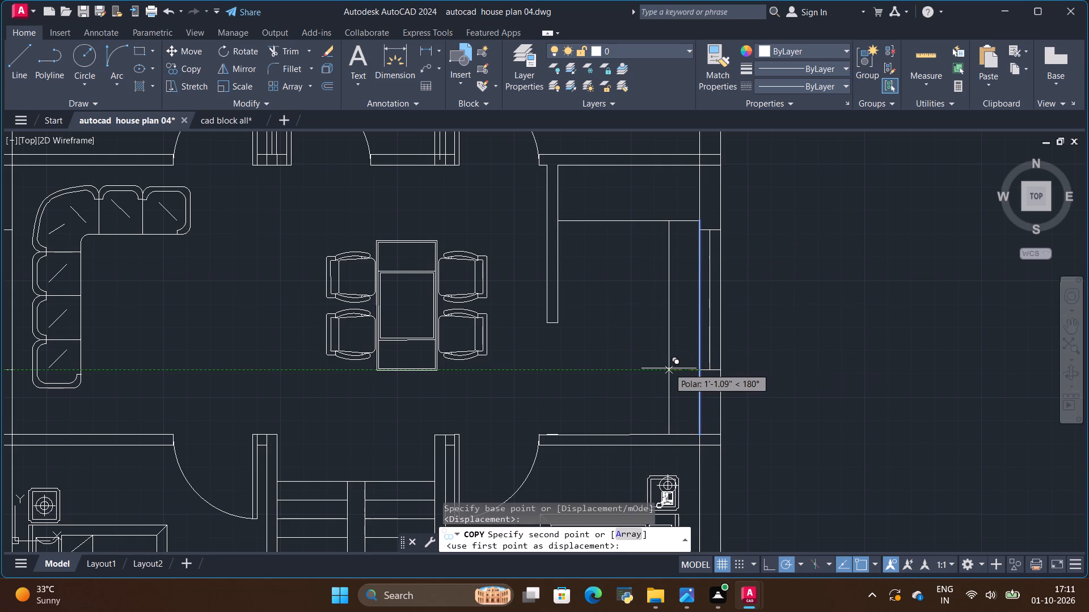
{"action": "key", "text": "BackSpace"}
{"action": "key", "text": "BackSpace"}
{"action": "type", "text": "2'"}
{"action": "key", "text": "Return"}
{"action": "key", "text": "Escape"}
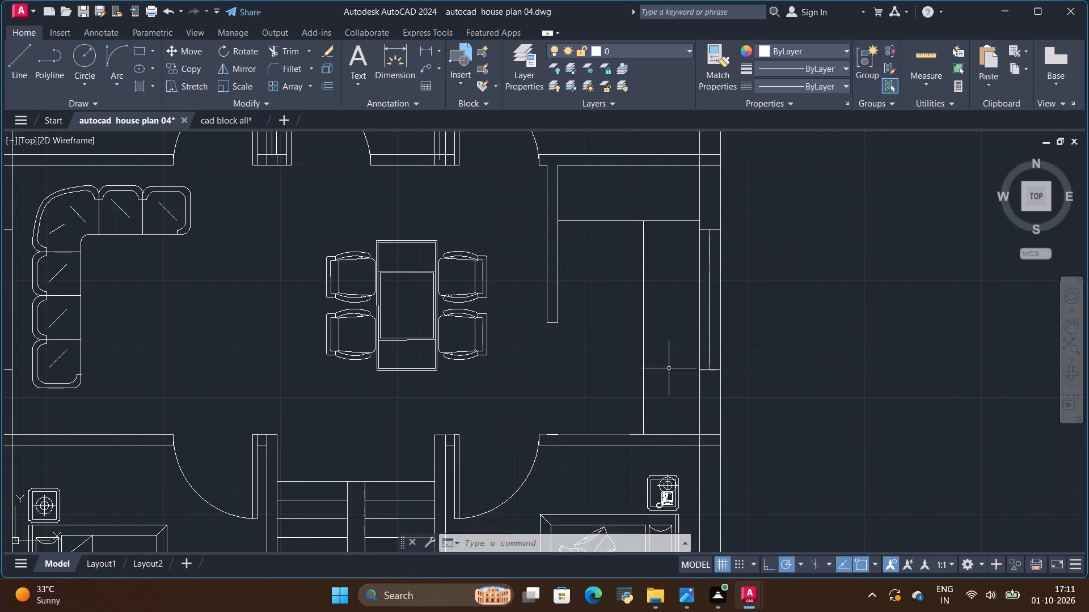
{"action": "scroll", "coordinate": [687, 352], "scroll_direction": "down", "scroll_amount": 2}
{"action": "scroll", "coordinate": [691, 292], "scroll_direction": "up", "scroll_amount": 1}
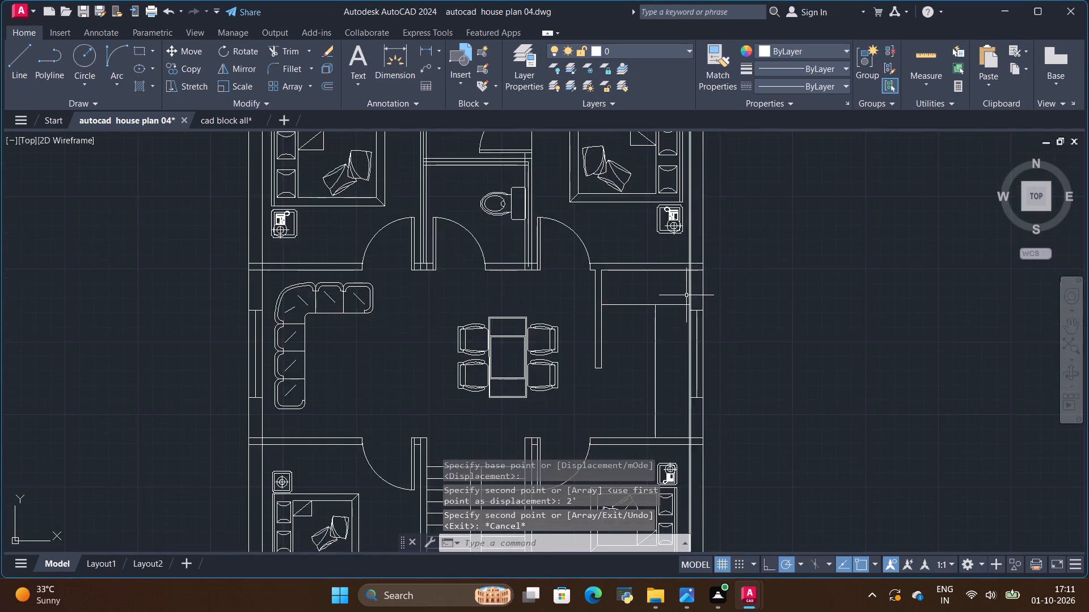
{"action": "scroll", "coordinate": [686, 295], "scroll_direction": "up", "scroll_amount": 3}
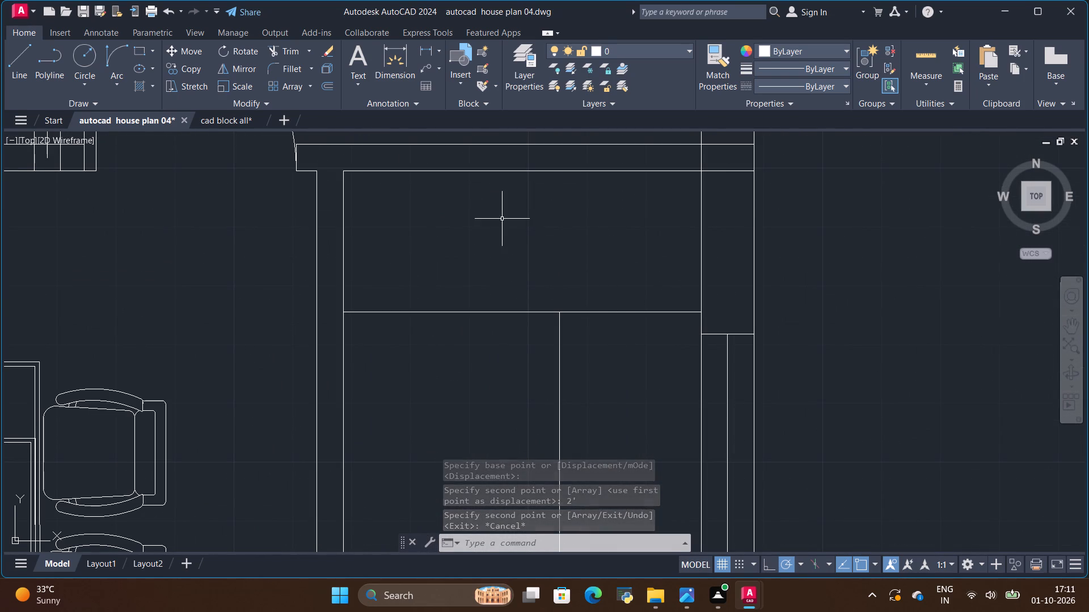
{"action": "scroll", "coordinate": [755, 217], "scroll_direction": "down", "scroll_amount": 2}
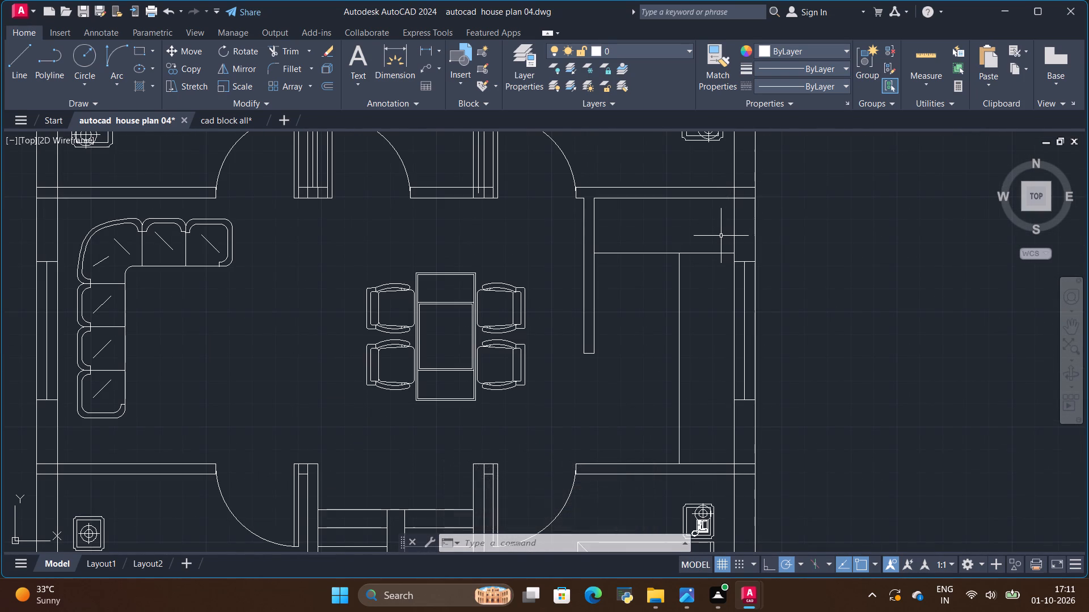
Look over the furnished floor plan as a whole and around the kitchen counter lines.
{"action": "scroll", "coordinate": [750, 329], "scroll_direction": "down", "scroll_amount": 1}
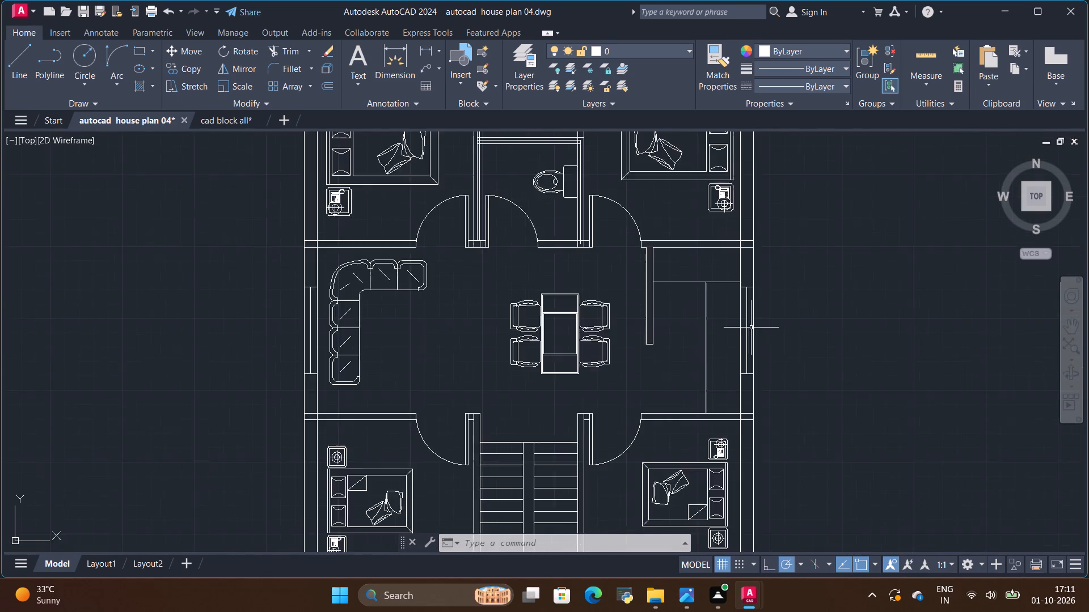
{"action": "scroll", "coordinate": [751, 328], "scroll_direction": "down", "scroll_amount": 1}
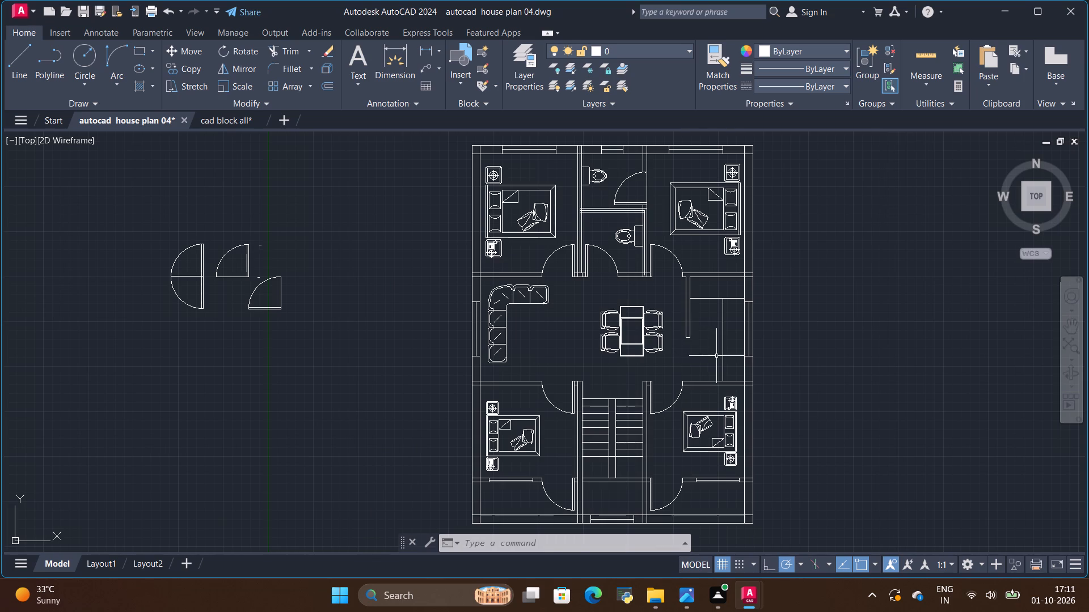
{"action": "scroll", "coordinate": [720, 324], "scroll_direction": "down", "scroll_amount": 1}
{"action": "scroll", "coordinate": [710, 358], "scroll_direction": "up", "scroll_amount": 1}
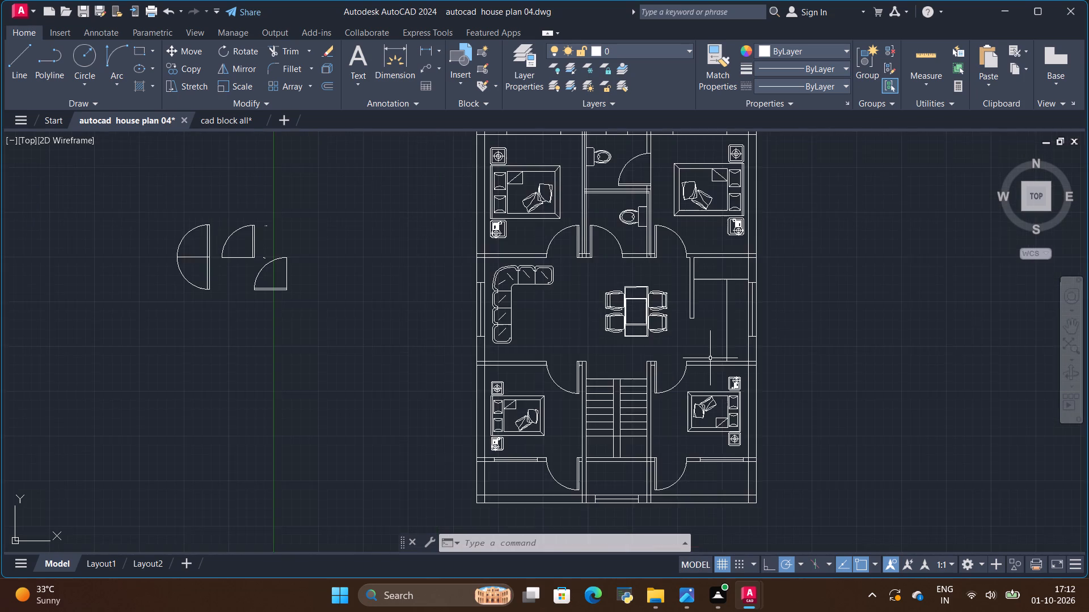
{"action": "scroll", "coordinate": [710, 358], "scroll_direction": "down", "scroll_amount": 1}
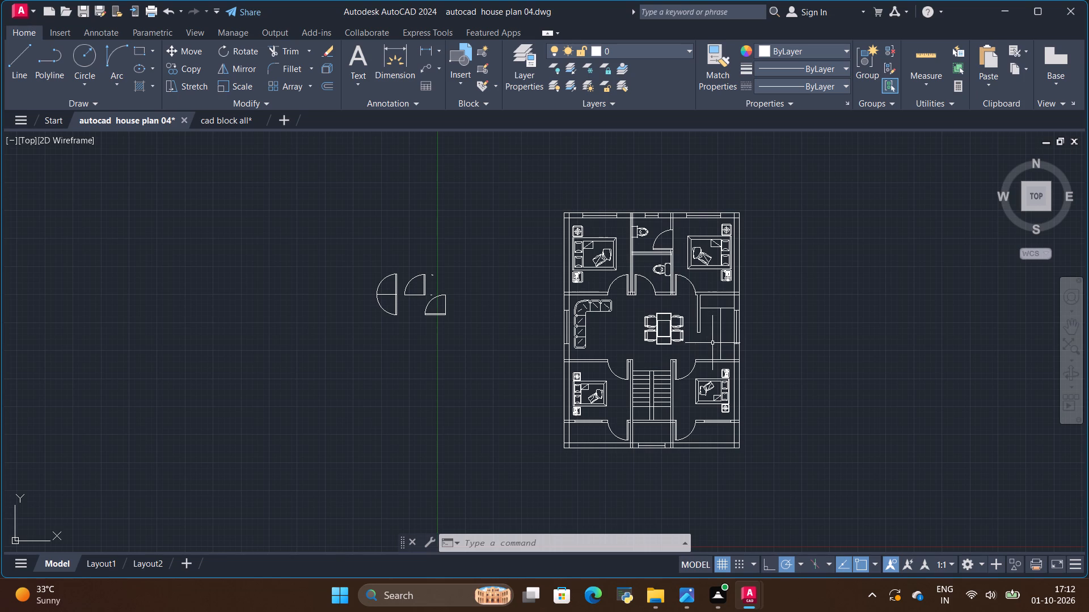
{"action": "scroll", "coordinate": [712, 343], "scroll_direction": "up", "scroll_amount": 1}
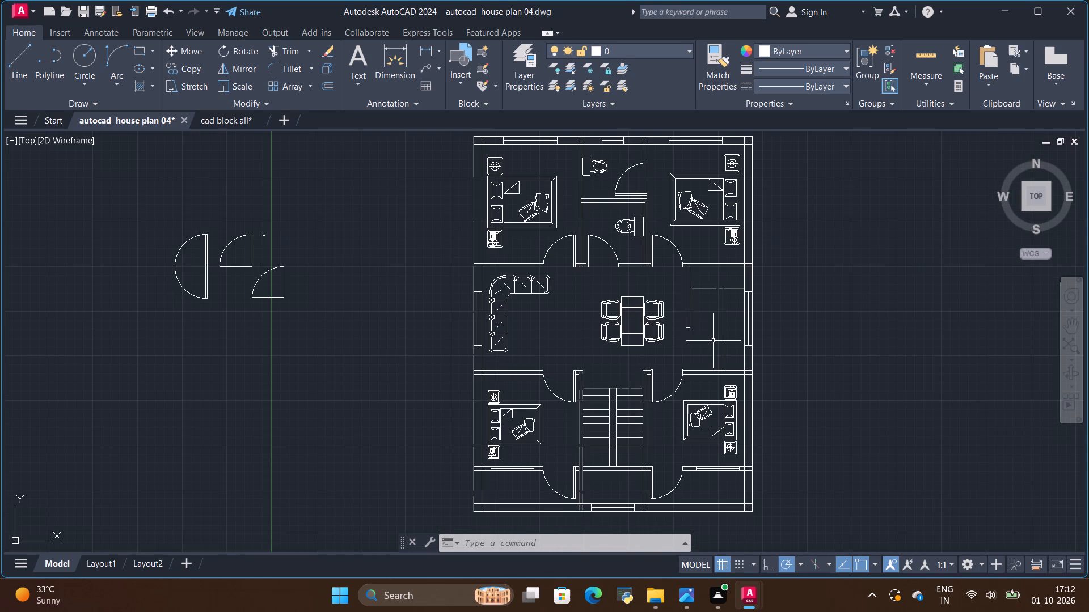
{"action": "scroll", "coordinate": [714, 341], "scroll_direction": "down", "scroll_amount": 1}
{"action": "scroll", "coordinate": [674, 308], "scroll_direction": "up", "scroll_amount": 2}
{"action": "scroll", "coordinate": [674, 308], "scroll_direction": "down", "scroll_amount": 1}
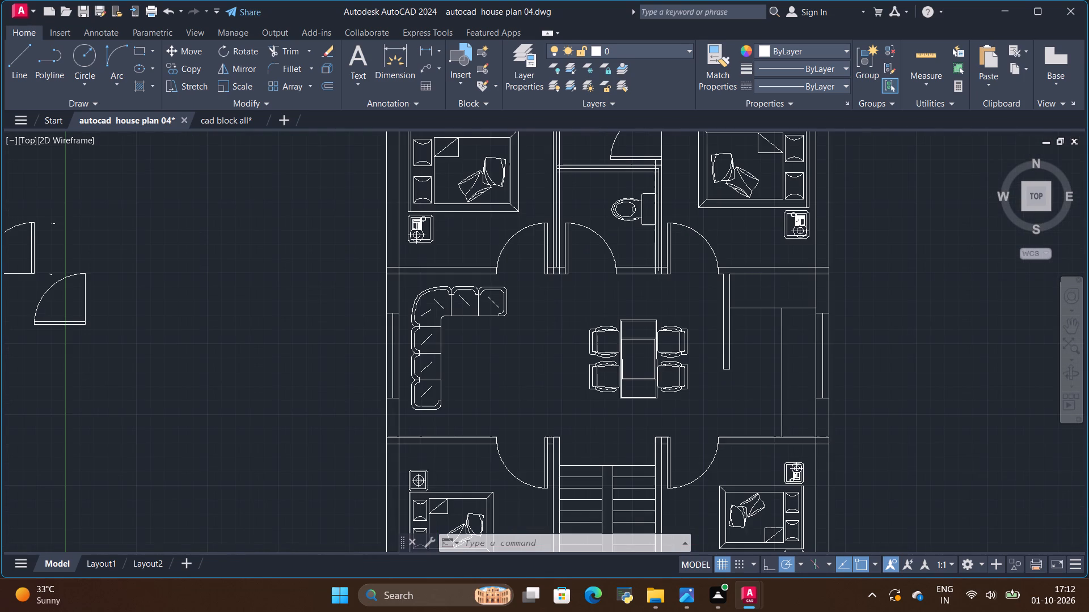
{"action": "scroll", "coordinate": [674, 308], "scroll_direction": "down", "scroll_amount": 1}
{"action": "scroll", "coordinate": [674, 327], "scroll_direction": "up", "scroll_amount": 1}
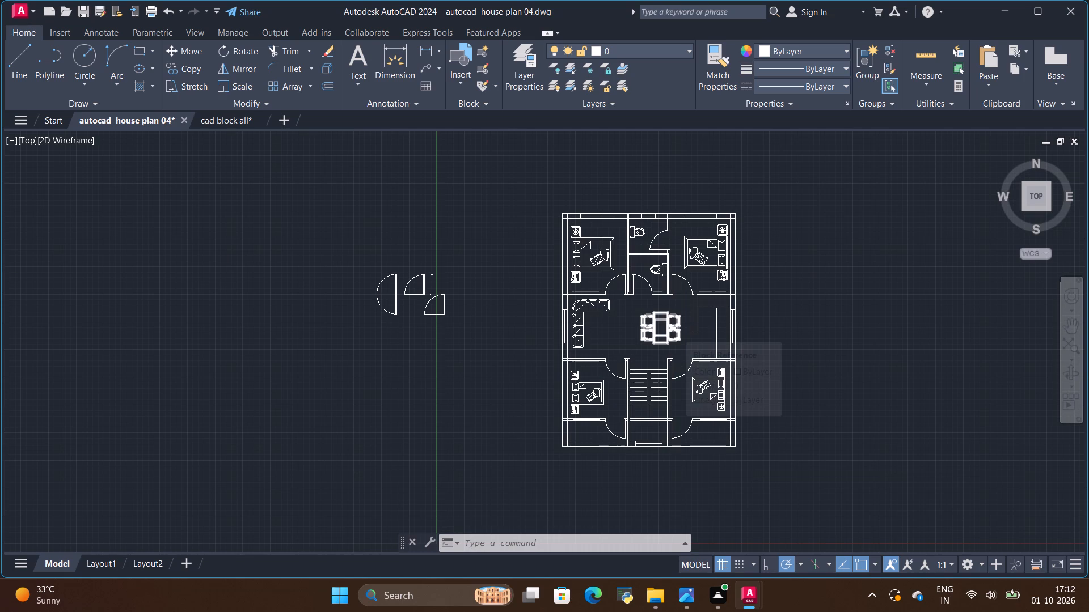
{"action": "scroll", "coordinate": [674, 327], "scroll_direction": "down", "scroll_amount": 1}
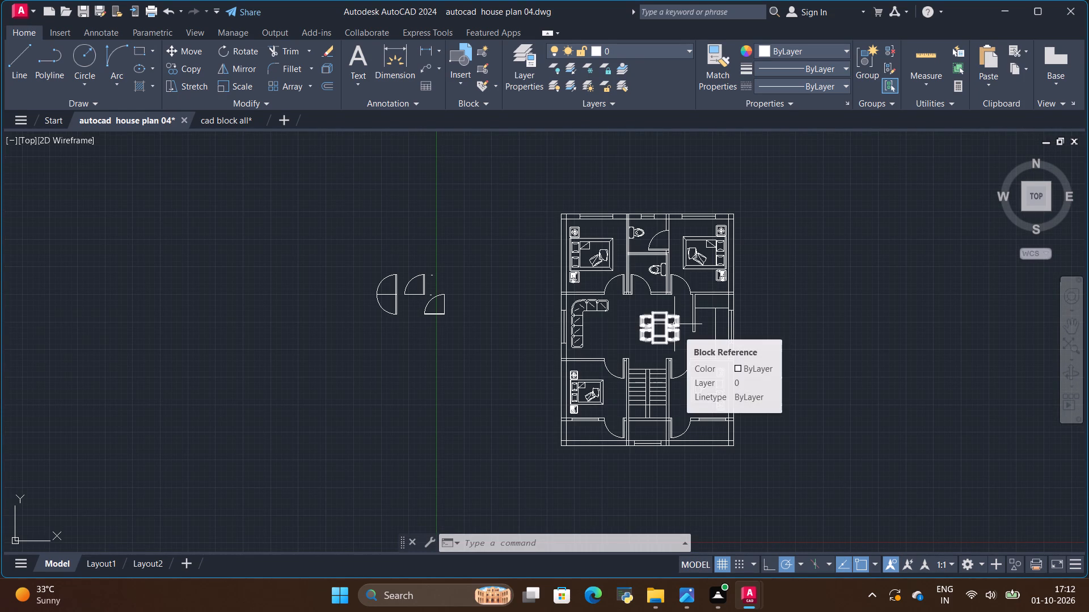
{"action": "scroll", "coordinate": [697, 291], "scroll_direction": "up", "scroll_amount": 2}
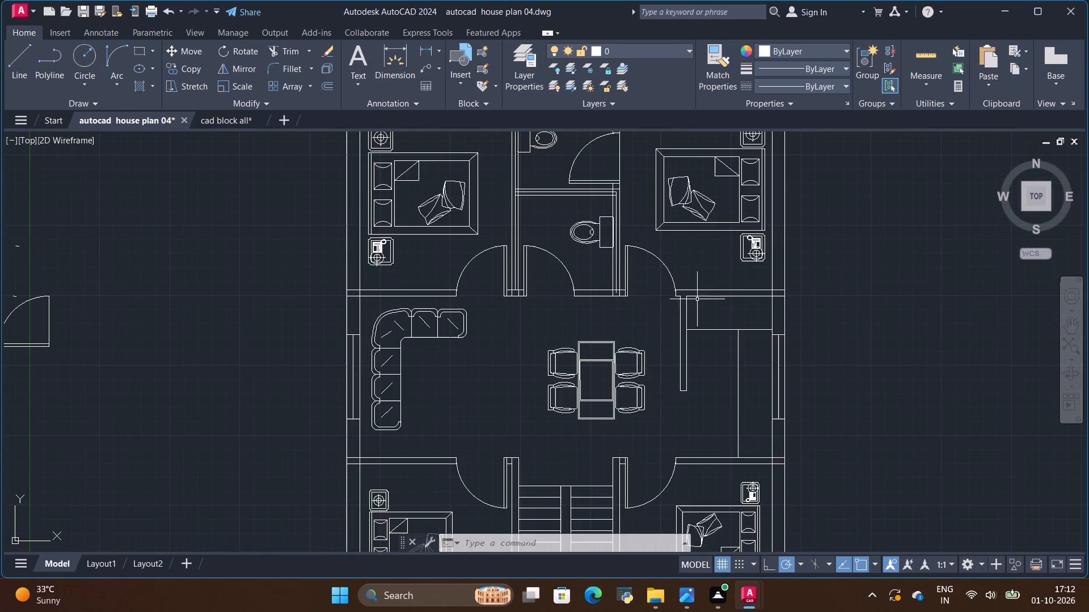
{"action": "scroll", "coordinate": [695, 311], "scroll_direction": "up", "scroll_amount": 1}
{"action": "scroll", "coordinate": [695, 311], "scroll_direction": "down", "scroll_amount": 1}
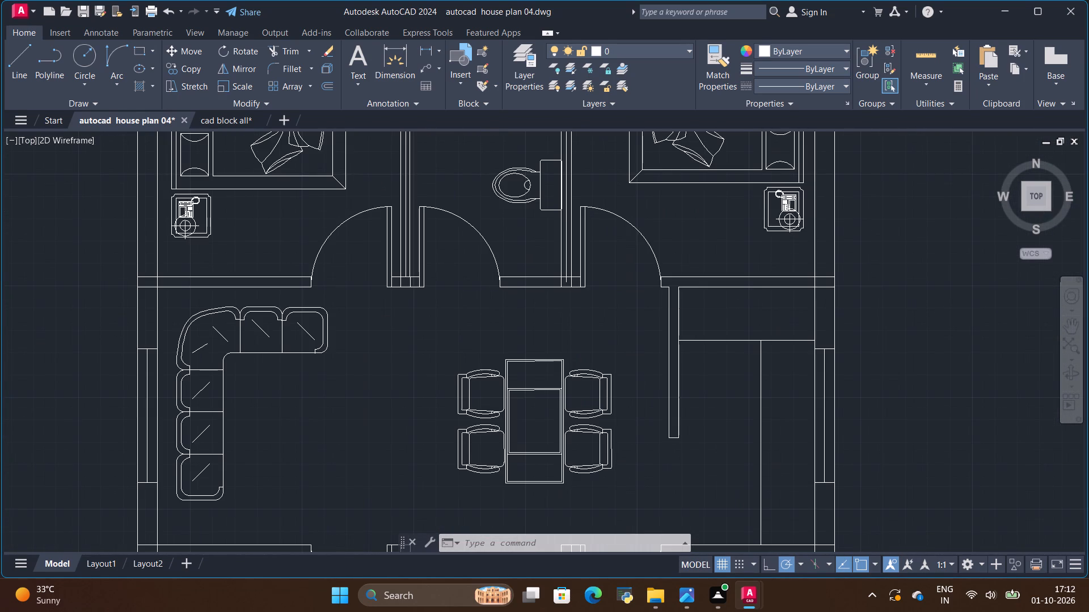
{"action": "scroll", "coordinate": [695, 309], "scroll_direction": "down", "scroll_amount": 1}
Trim the overlapping lines in the north exterior wall at the northeast corner, the toilets' west wall junction and the northwest corner.
{"action": "scroll", "coordinate": [745, 169], "scroll_direction": "up", "scroll_amount": 2}
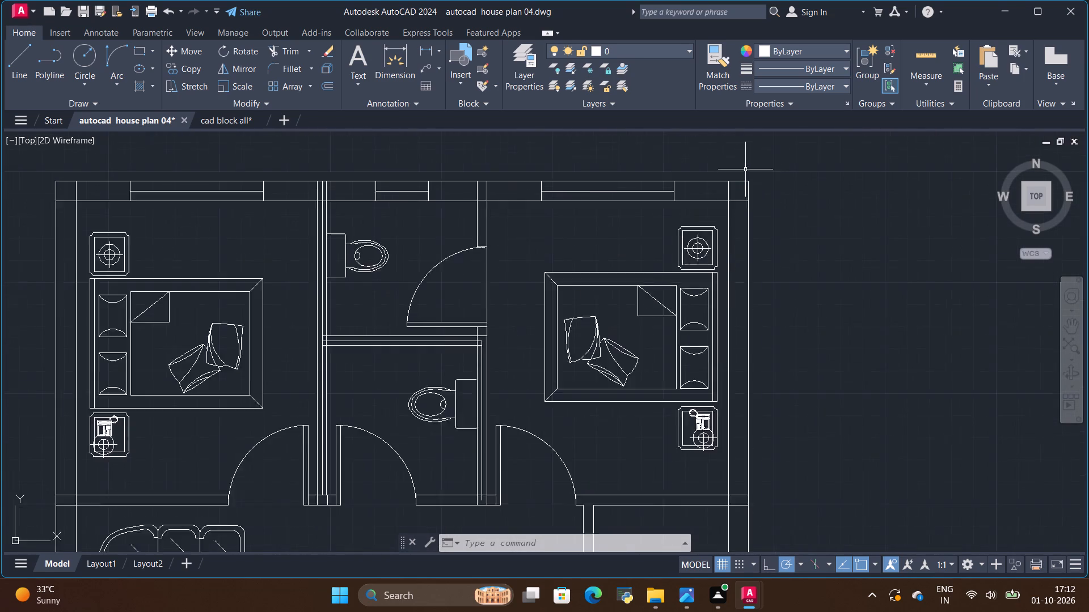
{"action": "scroll", "coordinate": [745, 169], "scroll_direction": "up", "scroll_amount": 2}
{"action": "left_click", "coordinate": [278, 51]}
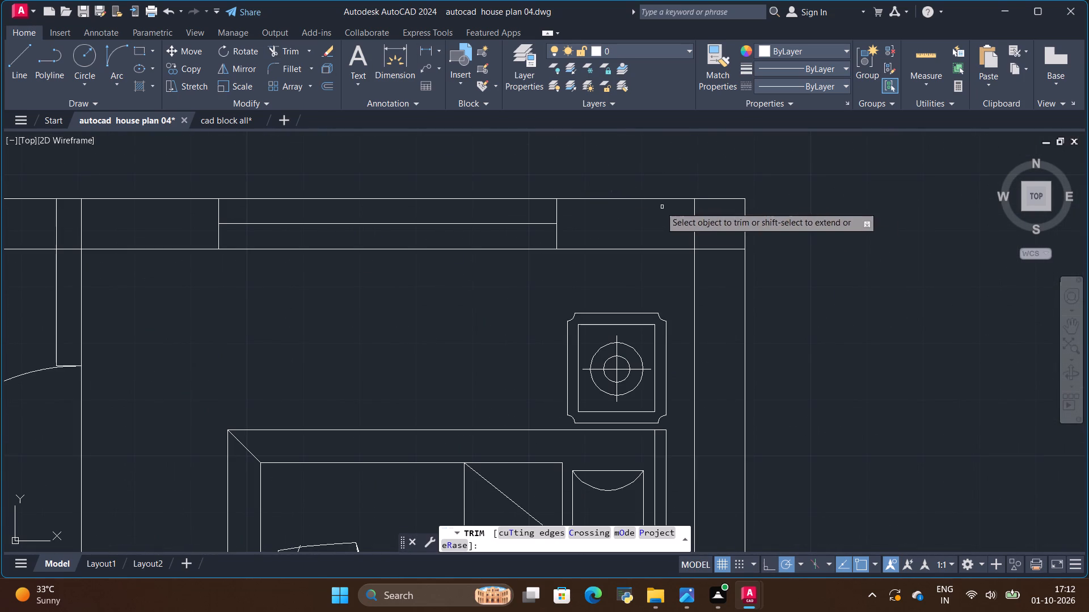
{"action": "scroll", "coordinate": [717, 210], "scroll_direction": "up", "scroll_amount": 1}
{"action": "left_click_drag", "start_coordinate": [656, 237], "coordinate": [723, 351]}
{"action": "scroll", "coordinate": [740, 252], "scroll_direction": "down", "scroll_amount": 4}
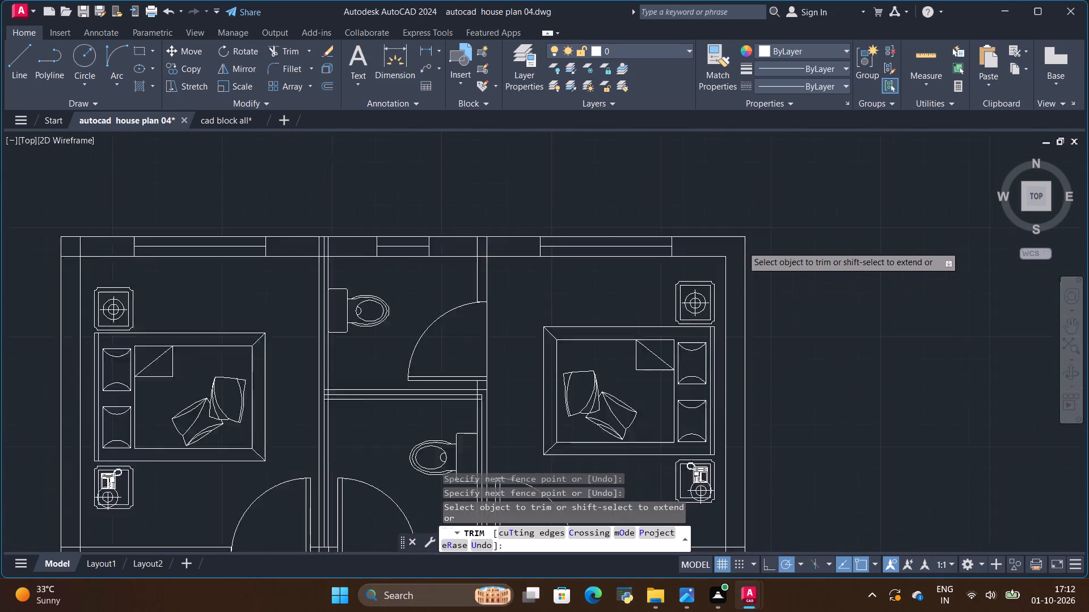
{"action": "scroll", "coordinate": [459, 233], "scroll_direction": "up", "scroll_amount": 5}
{"action": "left_click_drag", "start_coordinate": [489, 253], "coordinate": [540, 294]}
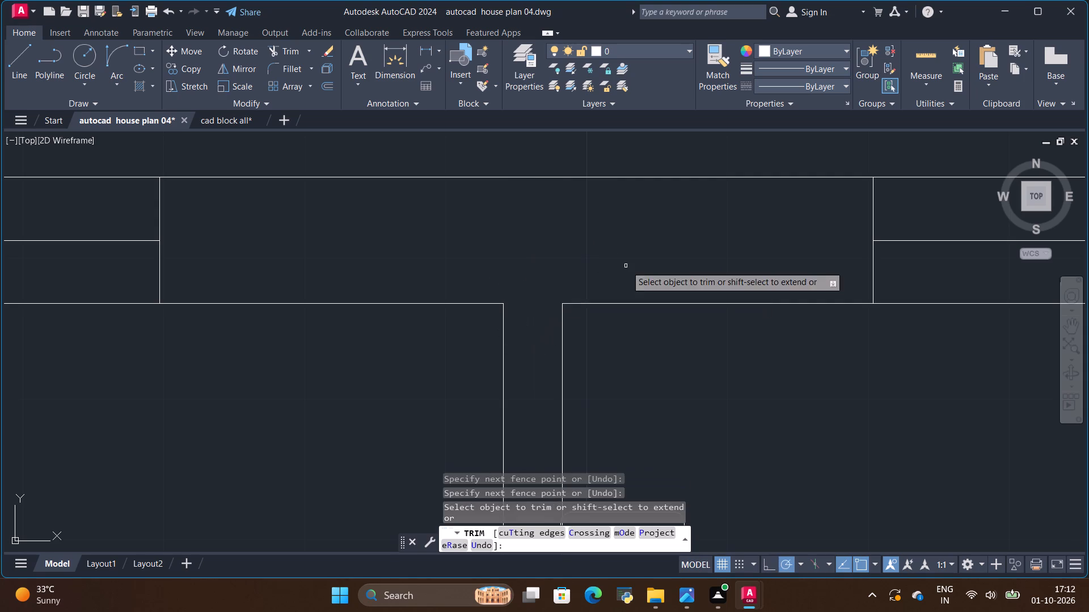
{"action": "scroll", "coordinate": [635, 262], "scroll_direction": "down", "scroll_amount": 3}
{"action": "scroll", "coordinate": [198, 245], "scroll_direction": "up", "scroll_amount": 2}
{"action": "left_click_drag", "start_coordinate": [230, 333], "coordinate": [232, 300]}
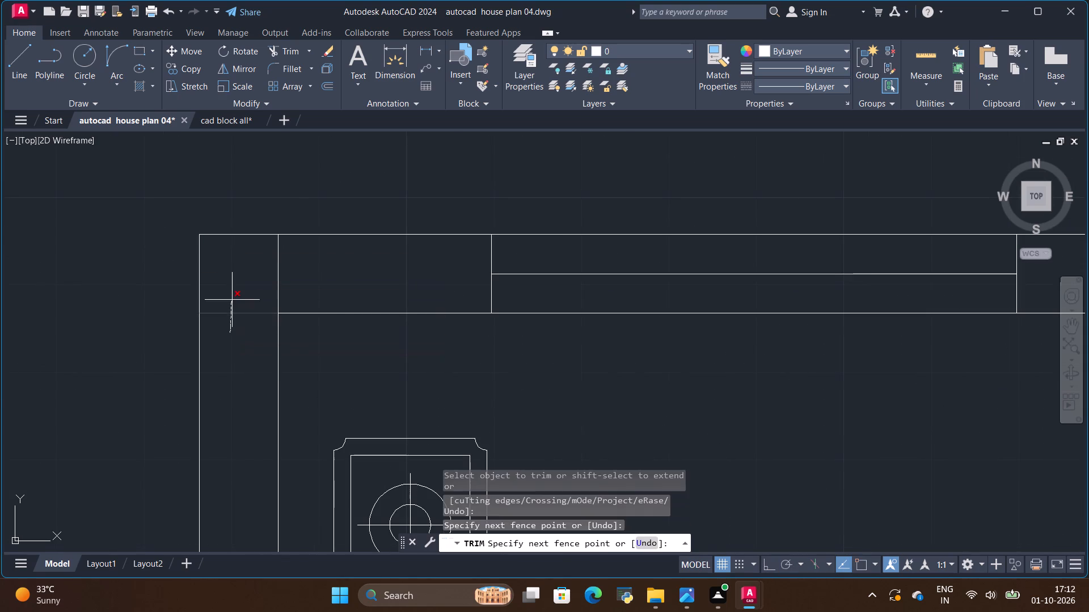
{"action": "left_click_drag", "start_coordinate": [232, 300], "coordinate": [320, 290]}
{"action": "scroll", "coordinate": [403, 237], "scroll_direction": "down", "scroll_amount": 4}
Trim the overlapping lines where the northwest bedroom's south wall meets the west exterior wall.
{"action": "scroll", "coordinate": [379, 460], "scroll_direction": "up", "scroll_amount": 3}
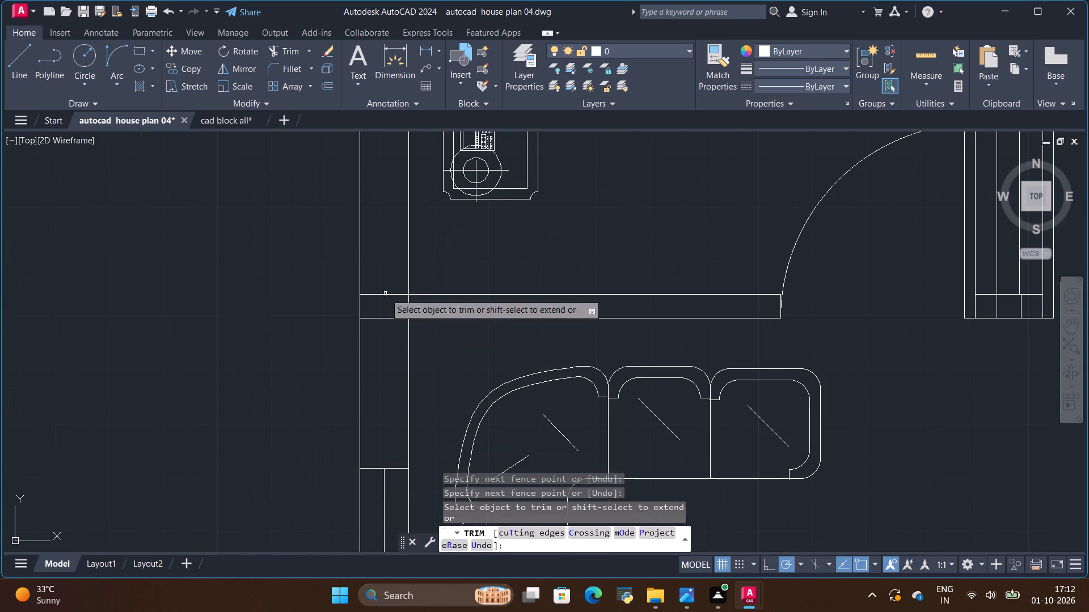
{"action": "left_click_drag", "start_coordinate": [383, 273], "coordinate": [392, 358]}
{"action": "scroll", "coordinate": [396, 287], "scroll_direction": "up", "scroll_amount": 3}
{"action": "left_click_drag", "start_coordinate": [399, 338], "coordinate": [458, 345]}
{"action": "scroll", "coordinate": [466, 326], "scroll_direction": "down", "scroll_amount": 3}
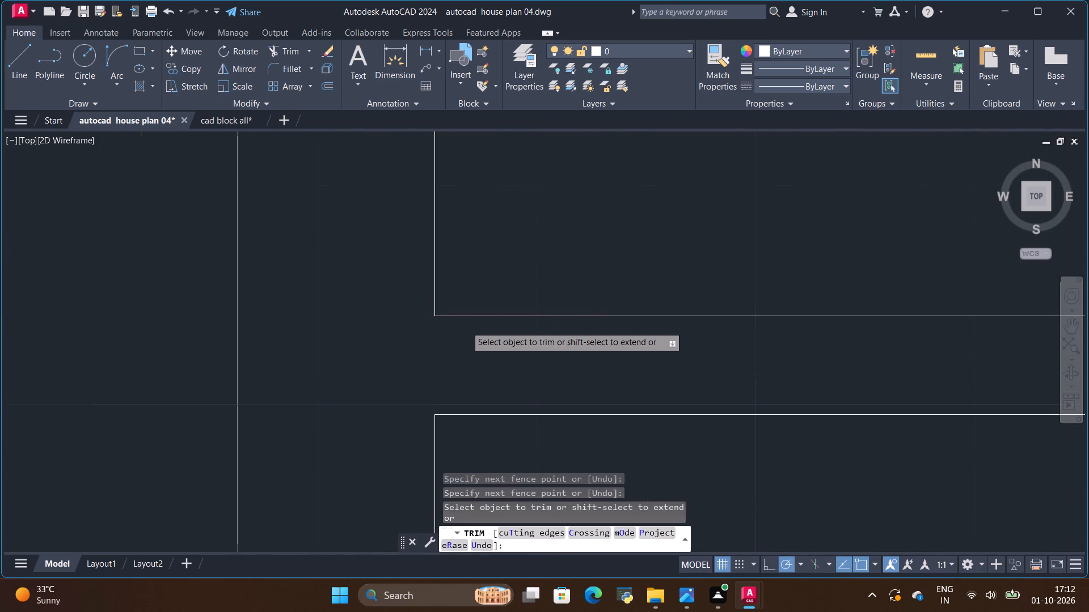
Trim the overlapping lines where the southwest bedroom's south wall meets the west exterior wall, and at the southwest corner.
{"action": "scroll", "coordinate": [468, 322], "scroll_direction": "down", "scroll_amount": 2}
{"action": "scroll", "coordinate": [473, 269], "scroll_direction": "down", "scroll_amount": 4}
{"action": "scroll", "coordinate": [475, 354], "scroll_direction": "up", "scroll_amount": 3}
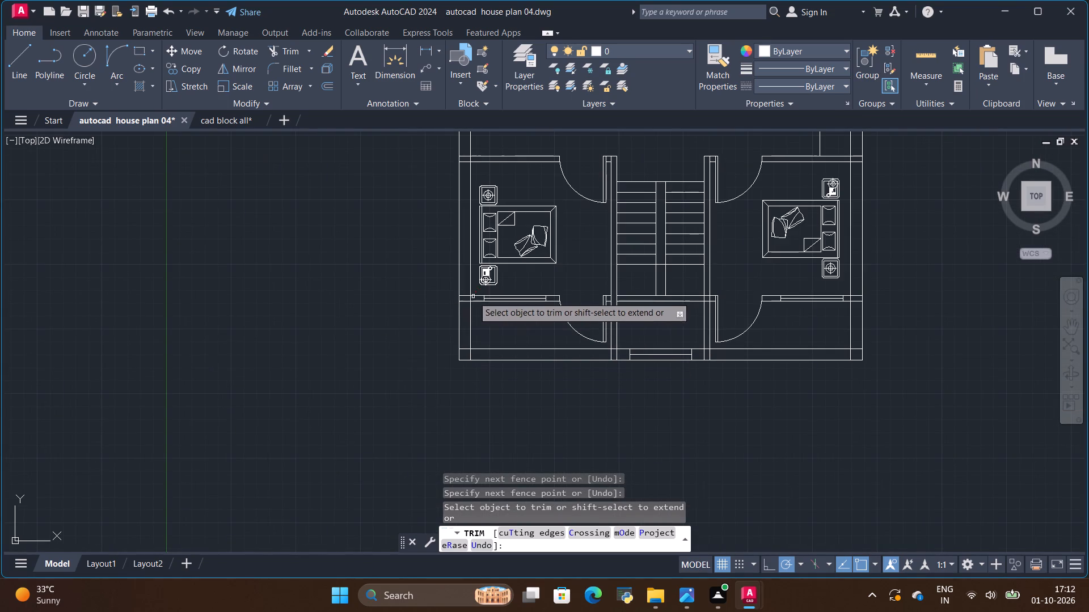
{"action": "scroll", "coordinate": [474, 296], "scroll_direction": "up", "scroll_amount": 5}
{"action": "left_click_drag", "start_coordinate": [386, 252], "coordinate": [440, 296]}
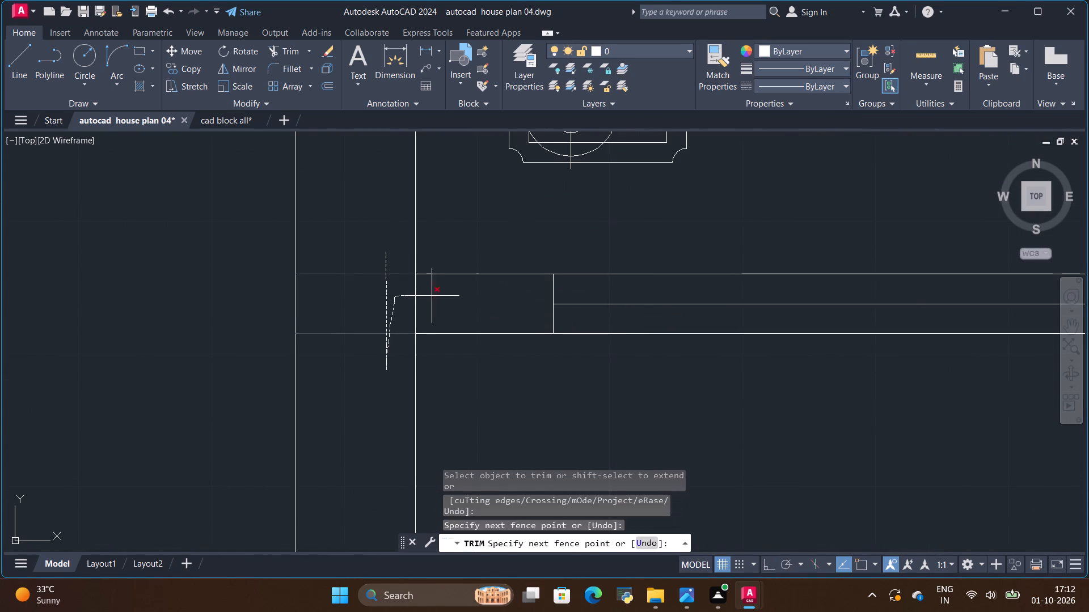
{"action": "left_click_drag", "start_coordinate": [440, 296], "coordinate": [440, 296]}
{"action": "scroll", "coordinate": [440, 294], "scroll_direction": "down", "scroll_amount": 4}
{"action": "scroll", "coordinate": [432, 450], "scroll_direction": "up", "scroll_amount": 3}
{"action": "left_click_drag", "start_coordinate": [383, 306], "coordinate": [385, 354]}
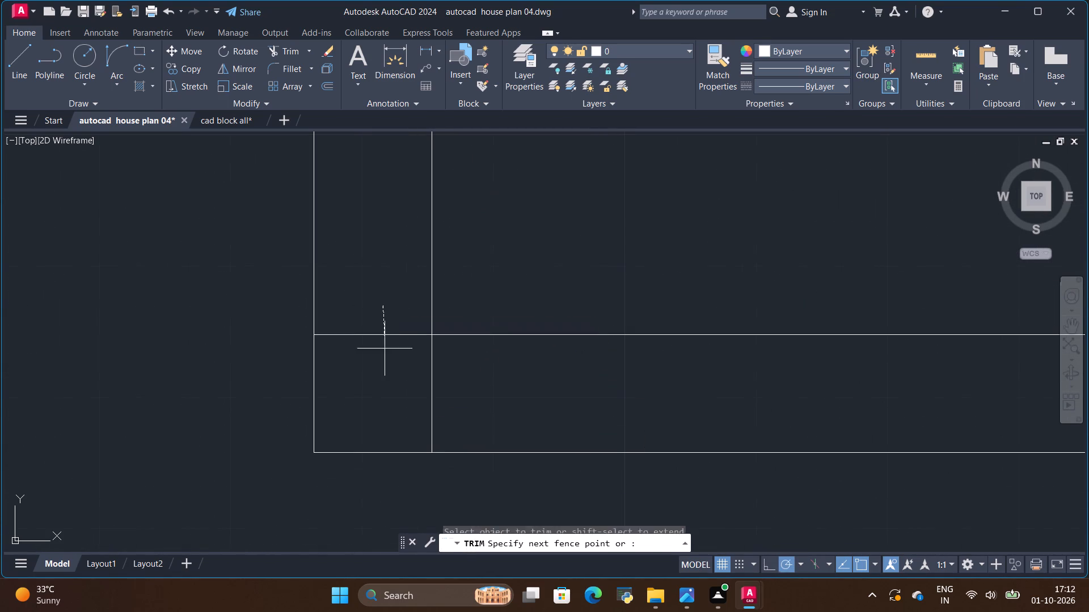
{"action": "left_click_drag", "start_coordinate": [385, 354], "coordinate": [501, 384]}
Trim the overlapping lines where the staircase's west and east side walls meet the south exterior wall.
{"action": "scroll", "coordinate": [299, 338], "scroll_direction": "down", "scroll_amount": 4}
{"action": "scroll", "coordinate": [567, 348], "scroll_direction": "up", "scroll_amount": 2}
{"action": "scroll", "coordinate": [499, 358], "scroll_direction": "up", "scroll_amount": 1}
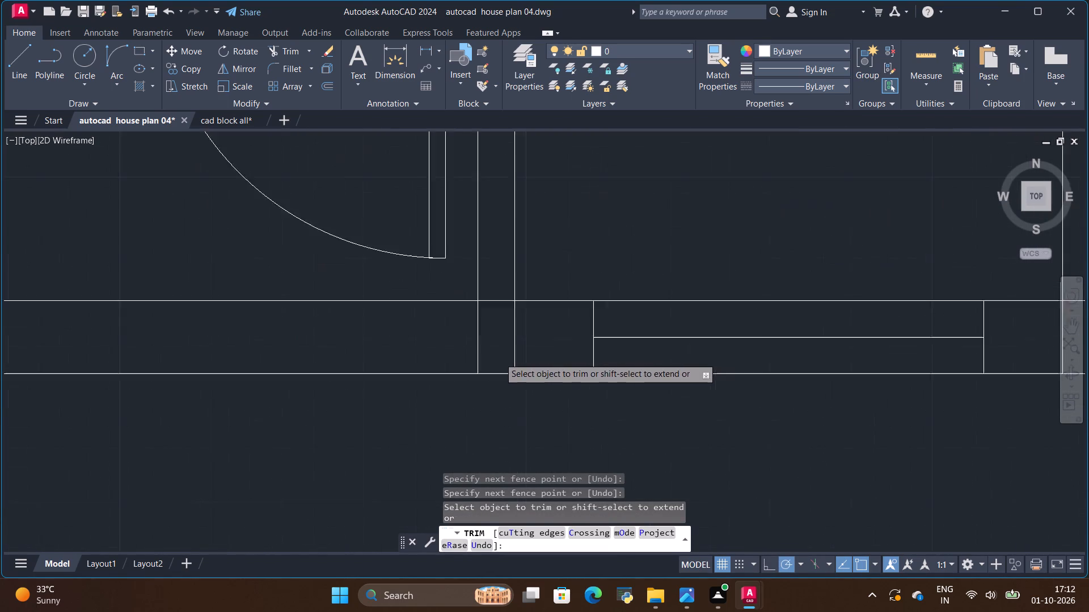
{"action": "scroll", "coordinate": [499, 358], "scroll_direction": "up", "scroll_amount": 1}
{"action": "left_click_drag", "start_coordinate": [483, 236], "coordinate": [542, 309]}
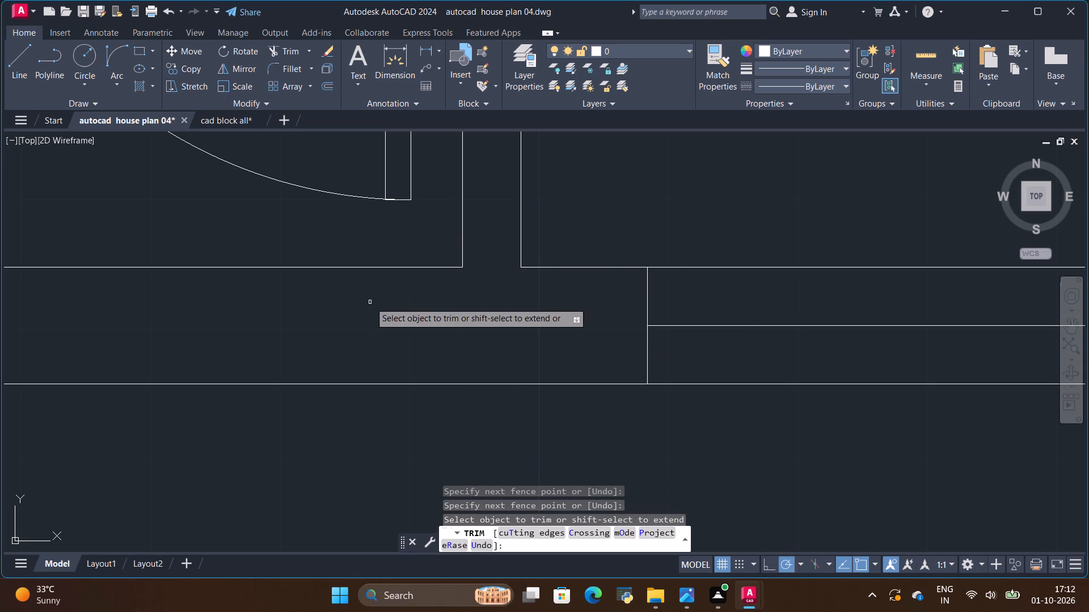
{"action": "scroll", "coordinate": [368, 302], "scroll_direction": "down", "scroll_amount": 3}
{"action": "scroll", "coordinate": [632, 282], "scroll_direction": "up", "scroll_amount": 6}
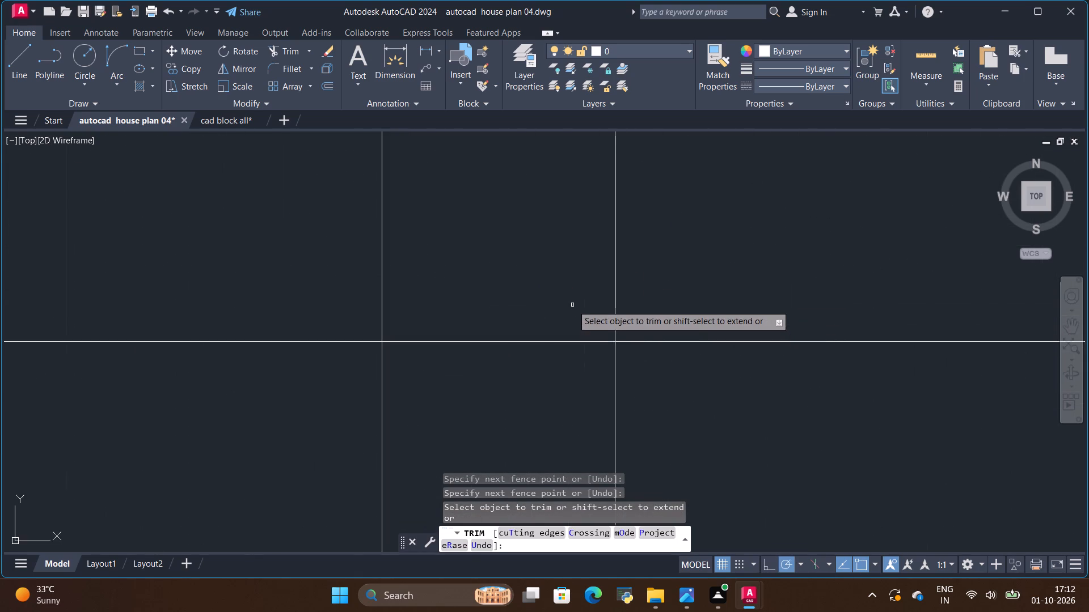
{"action": "scroll", "coordinate": [572, 305], "scroll_direction": "down", "scroll_amount": 2}
{"action": "left_click_drag", "start_coordinate": [565, 286], "coordinate": [705, 390]}
{"action": "scroll", "coordinate": [320, 336], "scroll_direction": "down", "scroll_amount": 4}
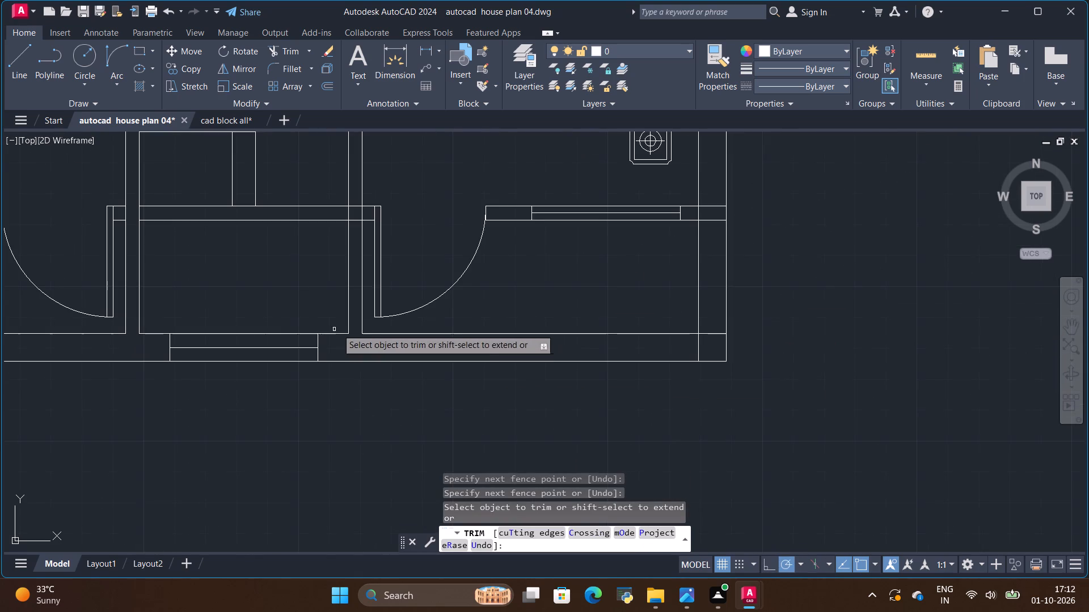
Trim the overlapping lines at the southeast corner and where the southeast bedroom's south wall meets the east exterior wall.
{"action": "scroll", "coordinate": [725, 317], "scroll_direction": "up", "scroll_amount": 2}
{"action": "left_click_drag", "start_coordinate": [710, 337], "coordinate": [618, 384]}
{"action": "scroll", "coordinate": [662, 379], "scroll_direction": "down", "scroll_amount": 4}
{"action": "scroll", "coordinate": [664, 317], "scroll_direction": "up", "scroll_amount": 2}
{"action": "scroll", "coordinate": [669, 373], "scroll_direction": "up", "scroll_amount": 2}
{"action": "left_click_drag", "start_coordinate": [652, 272], "coordinate": [603, 302]}
{"action": "scroll", "coordinate": [648, 338], "scroll_direction": "down", "scroll_amount": 4}
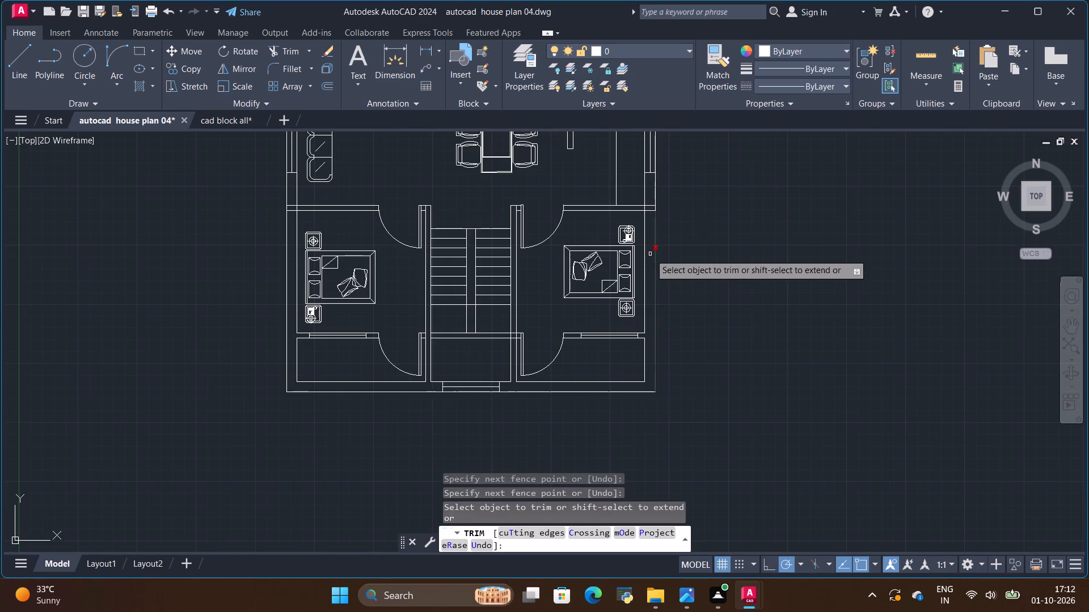
Trim the overlapping lines where the kitchen's south and north walls meet the east exterior wall.
{"action": "scroll", "coordinate": [649, 202], "scroll_direction": "up", "scroll_amount": 5}
{"action": "left_click_drag", "start_coordinate": [628, 216], "coordinate": [614, 282]}
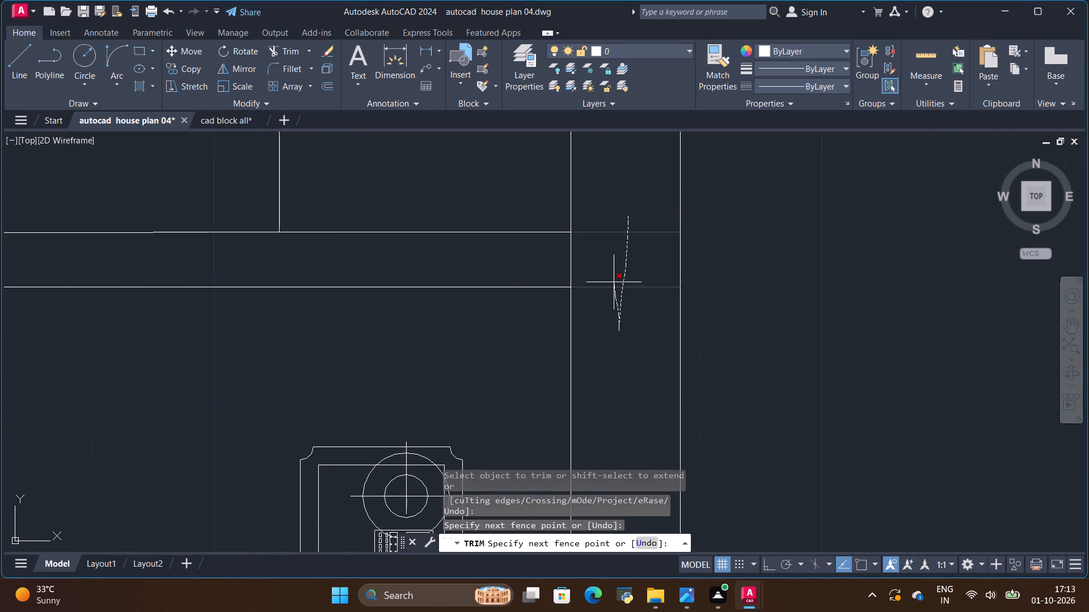
{"action": "left_click_drag", "start_coordinate": [614, 282], "coordinate": [550, 267]}
{"action": "scroll", "coordinate": [554, 281], "scroll_direction": "down", "scroll_amount": 6}
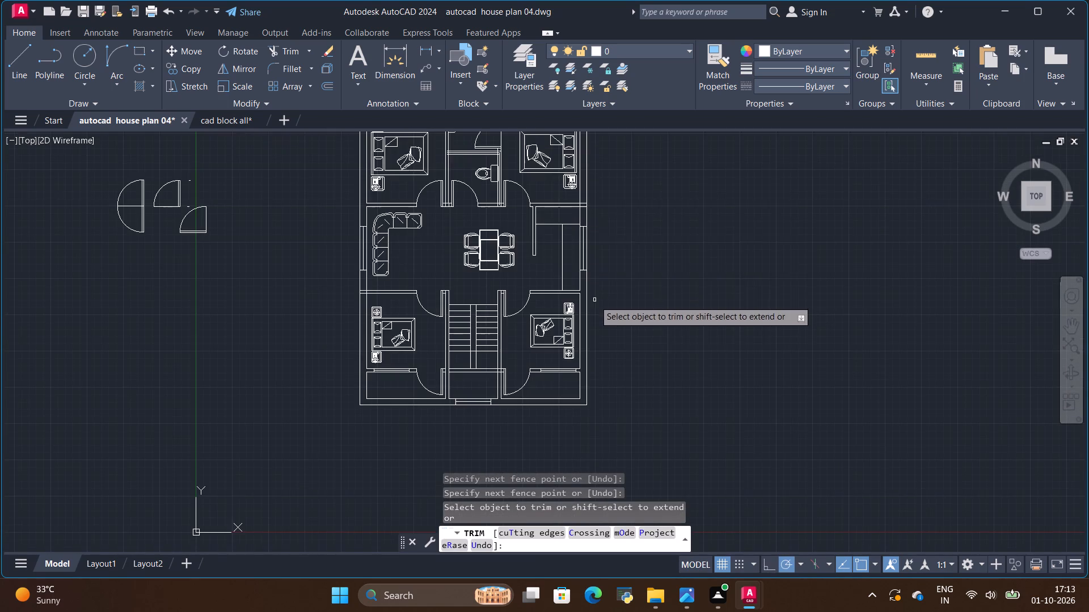
{"action": "scroll", "coordinate": [579, 167], "scroll_direction": "up", "scroll_amount": 5}
{"action": "scroll", "coordinate": [585, 262], "scroll_direction": "down", "scroll_amount": 1}
{"action": "scroll", "coordinate": [568, 342], "scroll_direction": "up", "scroll_amount": 1}
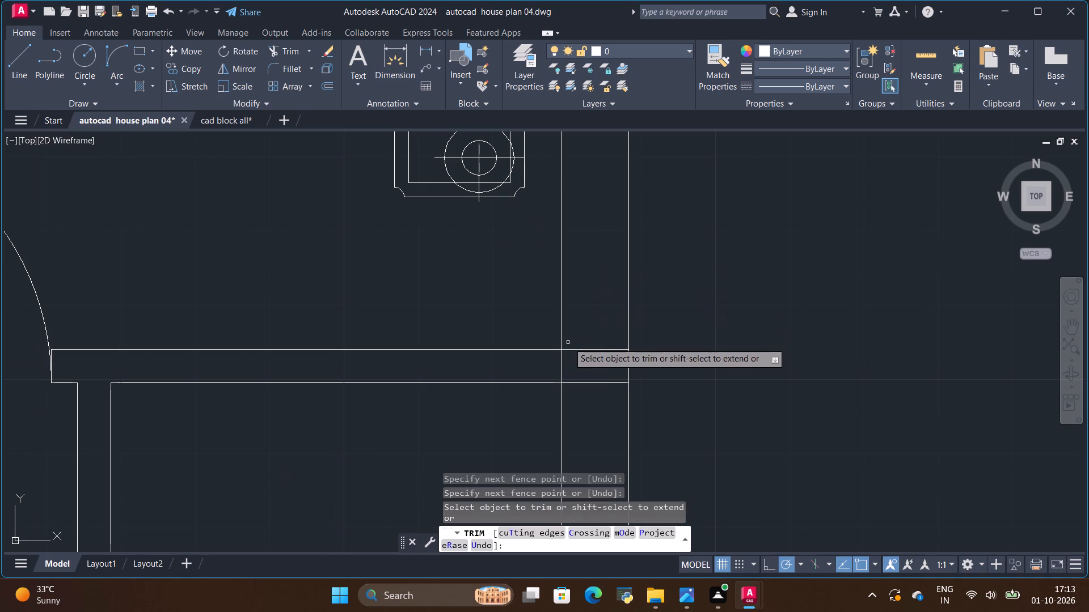
{"action": "left_click_drag", "start_coordinate": [584, 329], "coordinate": [529, 363]}
Trim the overlapping lines where the toilets' east wall meets the north exterior wall.
{"action": "scroll", "coordinate": [542, 367], "scroll_direction": "down", "scroll_amount": 3}
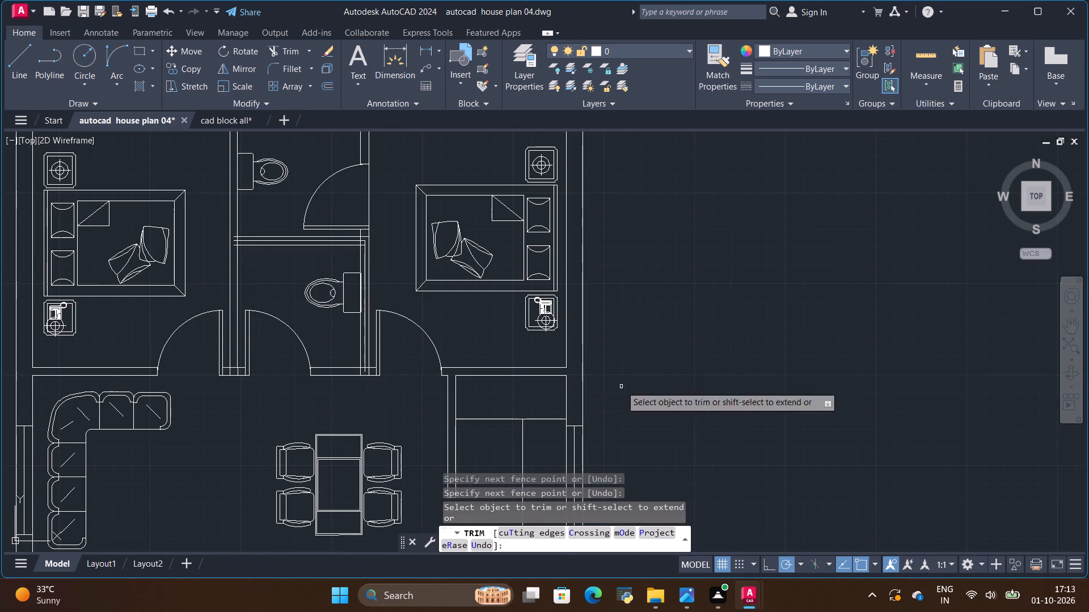
{"action": "scroll", "coordinate": [605, 250], "scroll_direction": "down", "scroll_amount": 1}
{"action": "scroll", "coordinate": [464, 150], "scroll_direction": "up", "scroll_amount": 2}
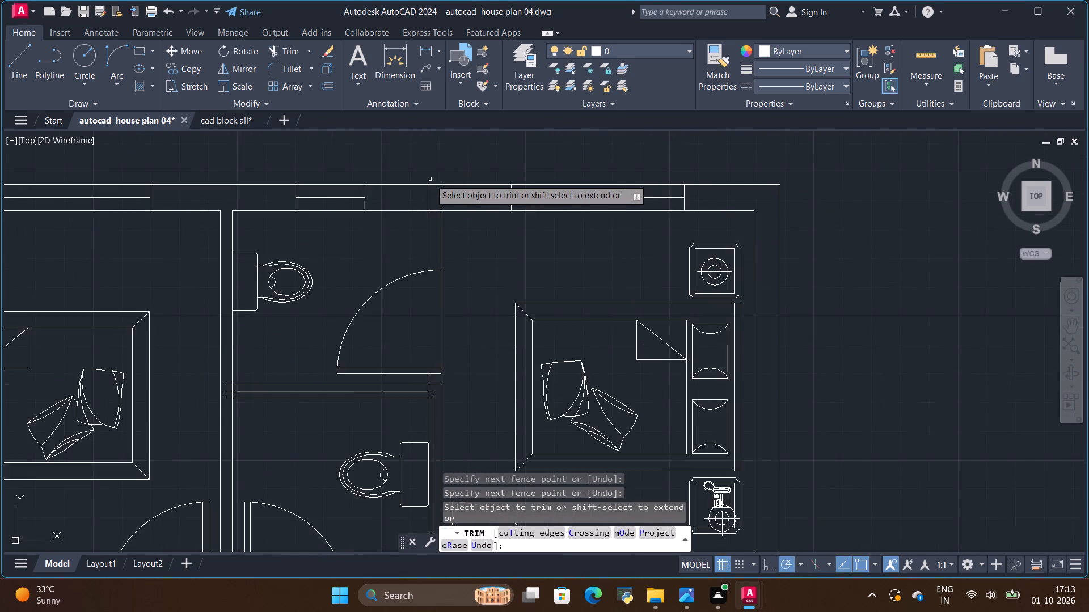
{"action": "scroll", "coordinate": [428, 180], "scroll_direction": "up", "scroll_amount": 2}
{"action": "left_click_drag", "start_coordinate": [407, 229], "coordinate": [451, 235]}
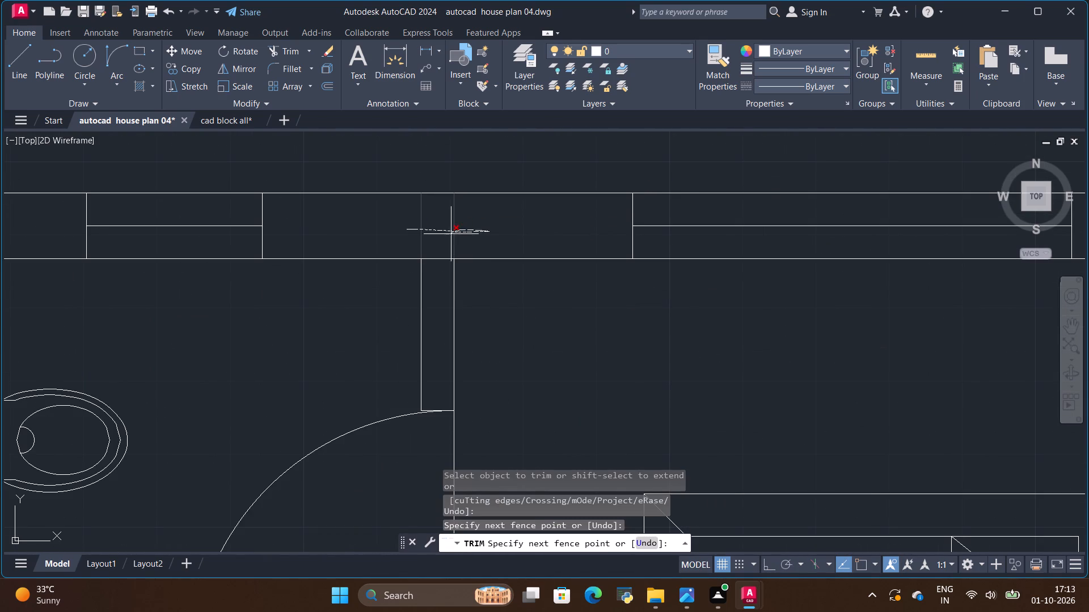
{"action": "left_click_drag", "start_coordinate": [451, 235], "coordinate": [444, 268]}
{"action": "scroll", "coordinate": [687, 277], "scroll_direction": "down", "scroll_amount": 3}
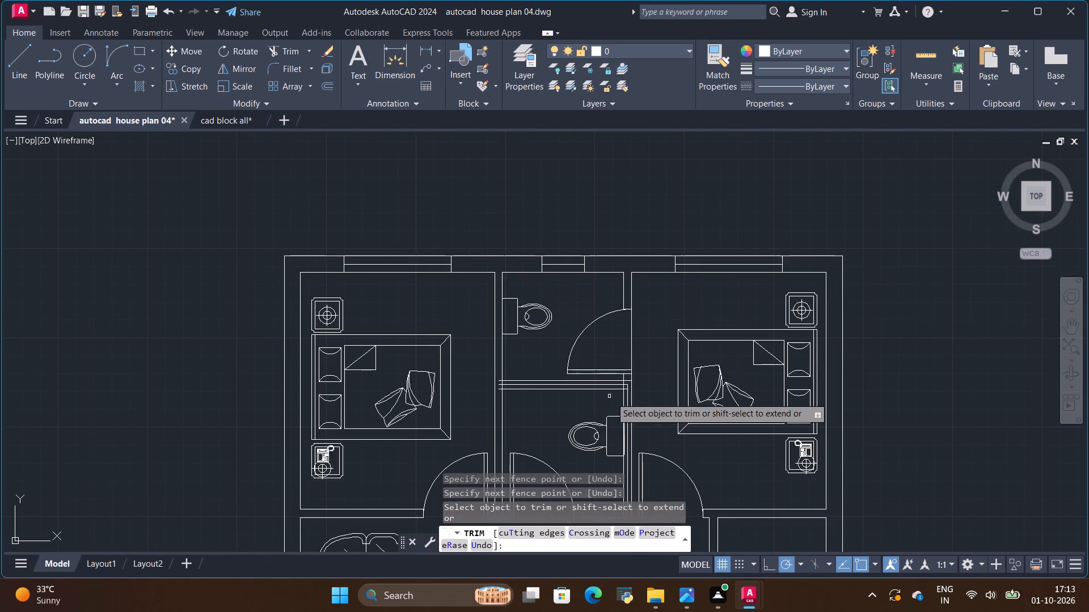
Trim the overlapping lines where the partition between the two toilets meets the toilets' east and west walls.
{"action": "scroll", "coordinate": [619, 393], "scroll_direction": "up", "scroll_amount": 5}
{"action": "left_click_drag", "start_coordinate": [652, 339], "coordinate": [630, 403]}
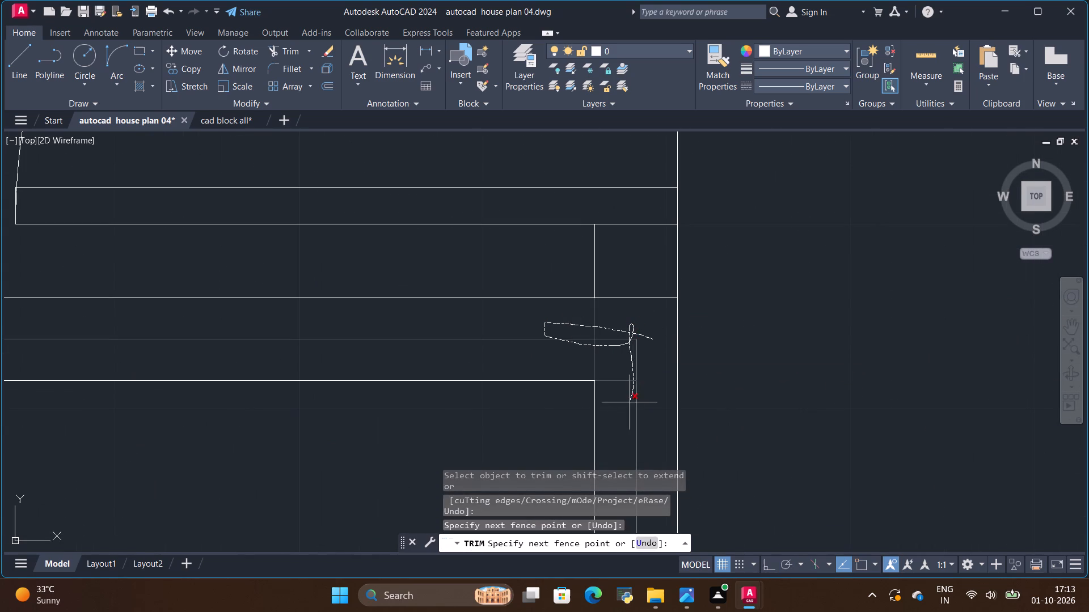
{"action": "left_click_drag", "start_coordinate": [630, 403], "coordinate": [618, 400]}
{"action": "scroll", "coordinate": [641, 347], "scroll_direction": "down", "scroll_amount": 3}
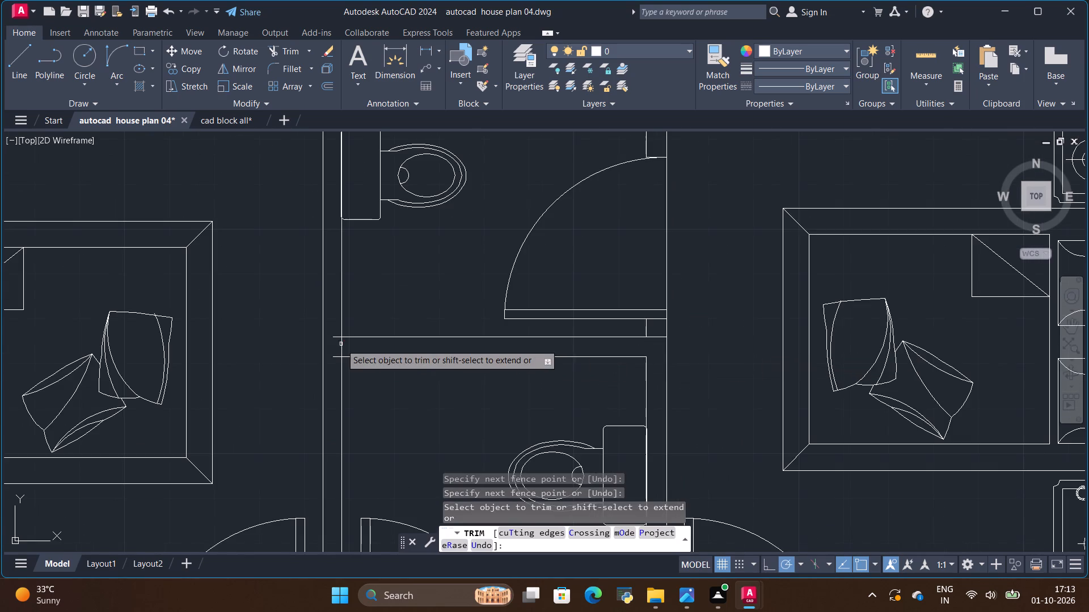
{"action": "scroll", "coordinate": [340, 344], "scroll_direction": "up", "scroll_amount": 3}
{"action": "left_click_drag", "start_coordinate": [307, 283], "coordinate": [317, 386]}
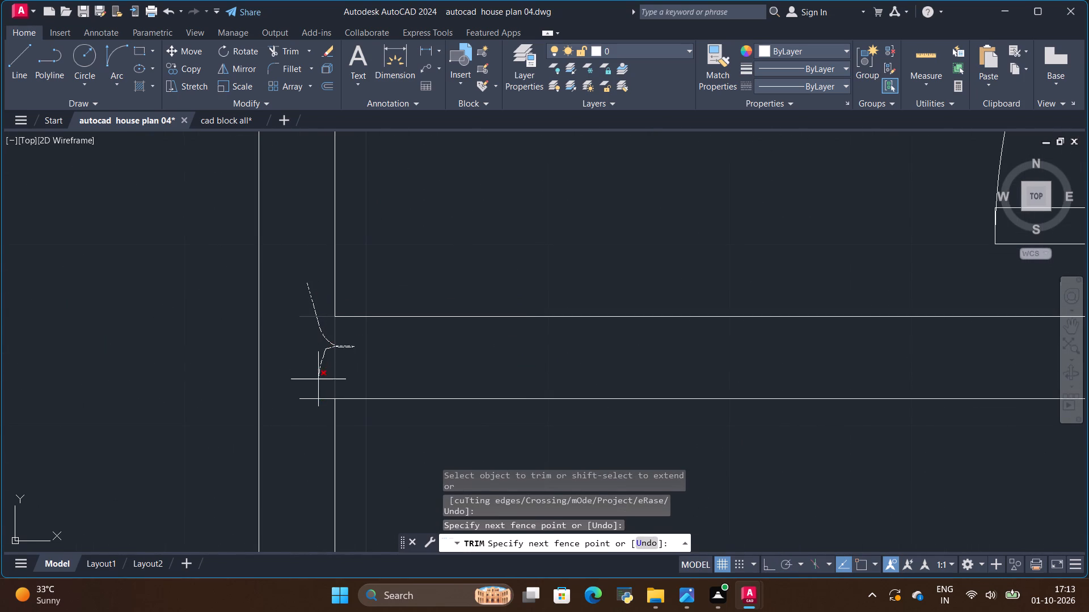
{"action": "left_click_drag", "start_coordinate": [317, 386], "coordinate": [318, 423]}
{"action": "scroll", "coordinate": [703, 348], "scroll_direction": "down", "scroll_amount": 3}
{"action": "scroll", "coordinate": [659, 278], "scroll_direction": "down", "scroll_amount": 2}
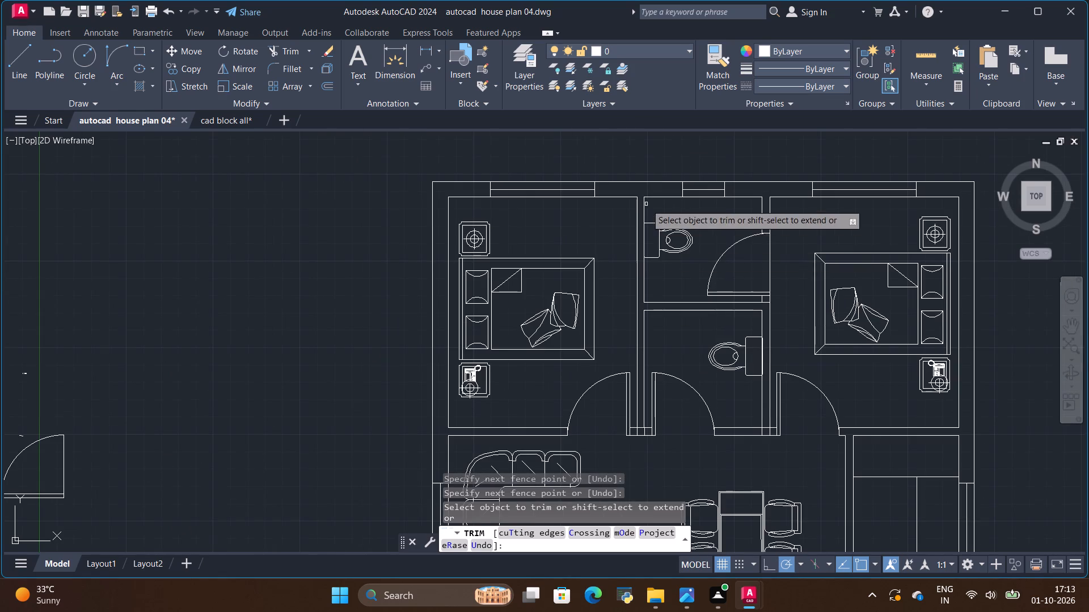
Trim the overlapping lines where the toilets' west wall meets the living area's north wall, between the two door jambs.
{"action": "scroll", "coordinate": [641, 436], "scroll_direction": "up", "scroll_amount": 5}
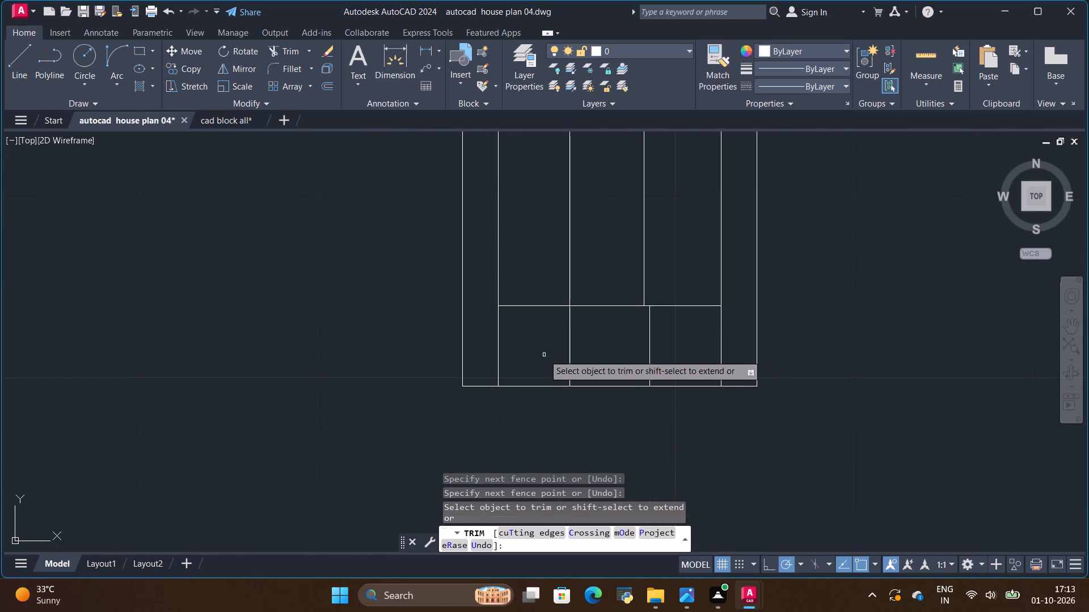
{"action": "left_click_drag", "start_coordinate": [544, 355], "coordinate": [669, 352]}
{"action": "scroll", "coordinate": [589, 369], "scroll_direction": "down", "scroll_amount": 2}
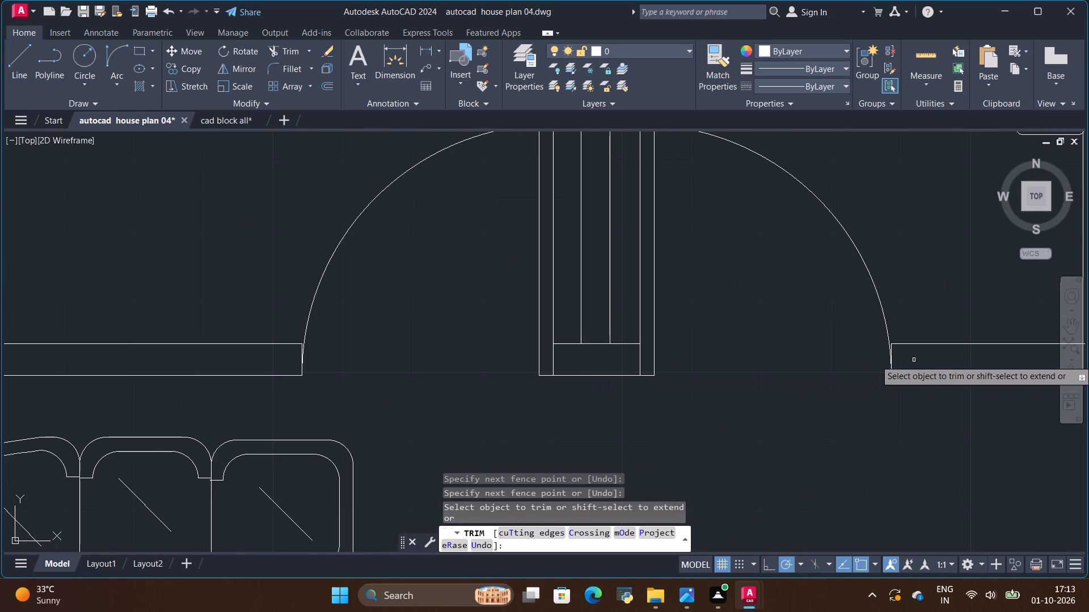
Trim the overlapping lines where the southwest bedroom's north wall meets the west exterior wall.
{"action": "scroll", "coordinate": [662, 345], "scroll_direction": "down", "scroll_amount": 3}
{"action": "scroll", "coordinate": [668, 241], "scroll_direction": "down", "scroll_amount": 1}
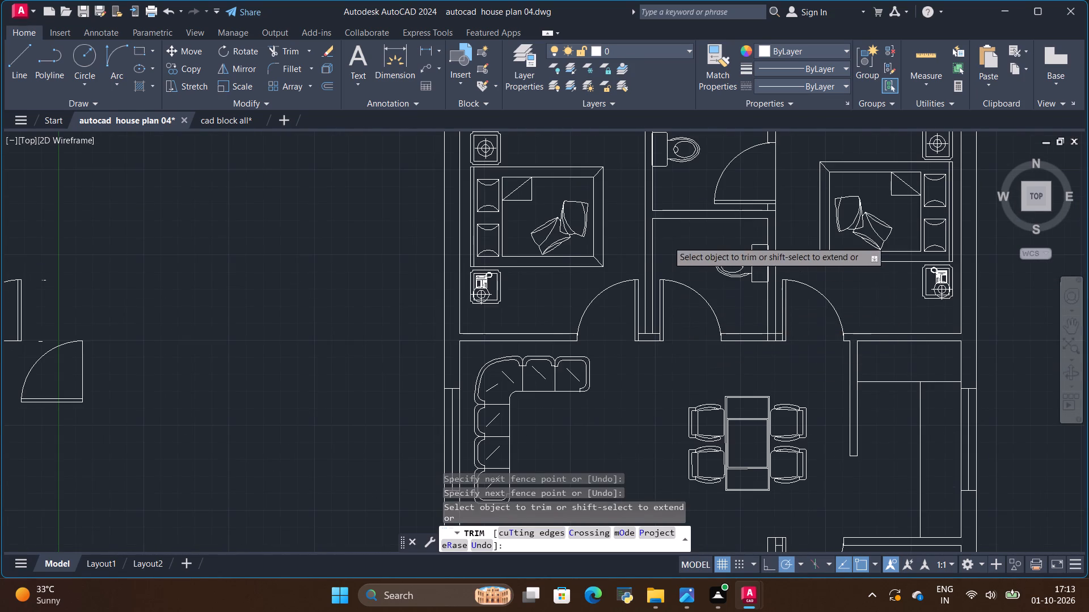
{"action": "scroll", "coordinate": [552, 405], "scroll_direction": "up", "scroll_amount": 1}
{"action": "scroll", "coordinate": [571, 321], "scroll_direction": "down", "scroll_amount": 1}
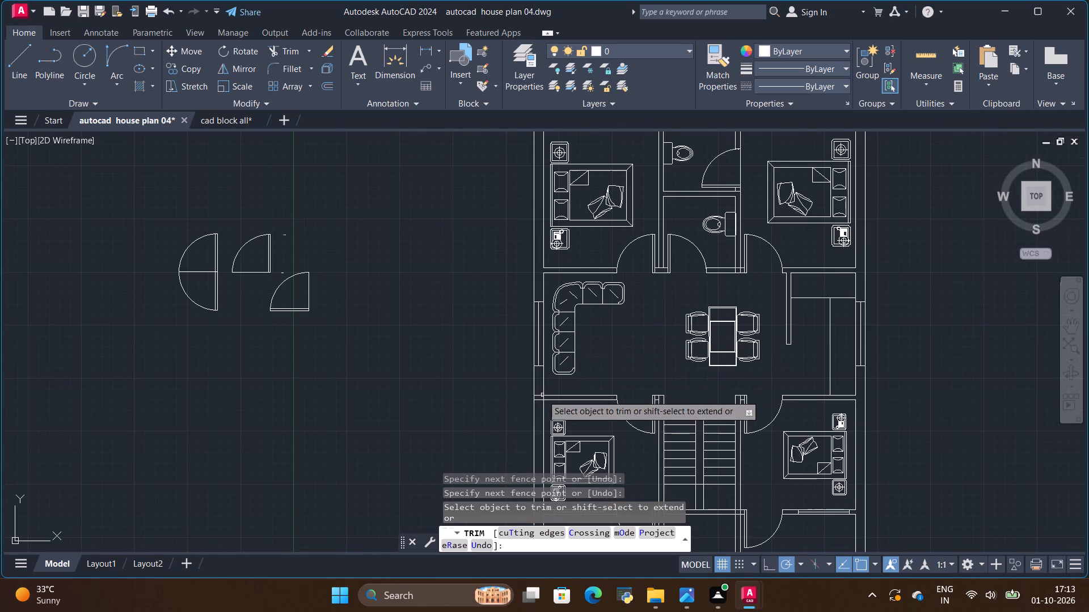
{"action": "scroll", "coordinate": [538, 419], "scroll_direction": "up", "scroll_amount": 5}
{"action": "left_click_drag", "start_coordinate": [513, 218], "coordinate": [524, 297]}
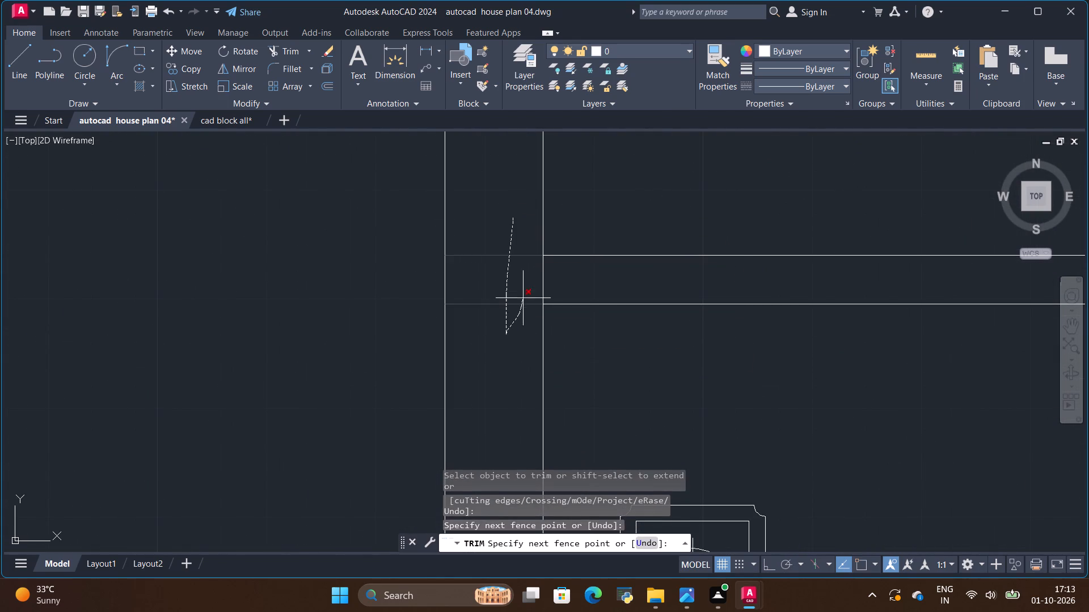
{"action": "left_click_drag", "start_coordinate": [524, 297], "coordinate": [569, 283]}
{"action": "scroll", "coordinate": [555, 287], "scroll_direction": "down", "scroll_amount": 5}
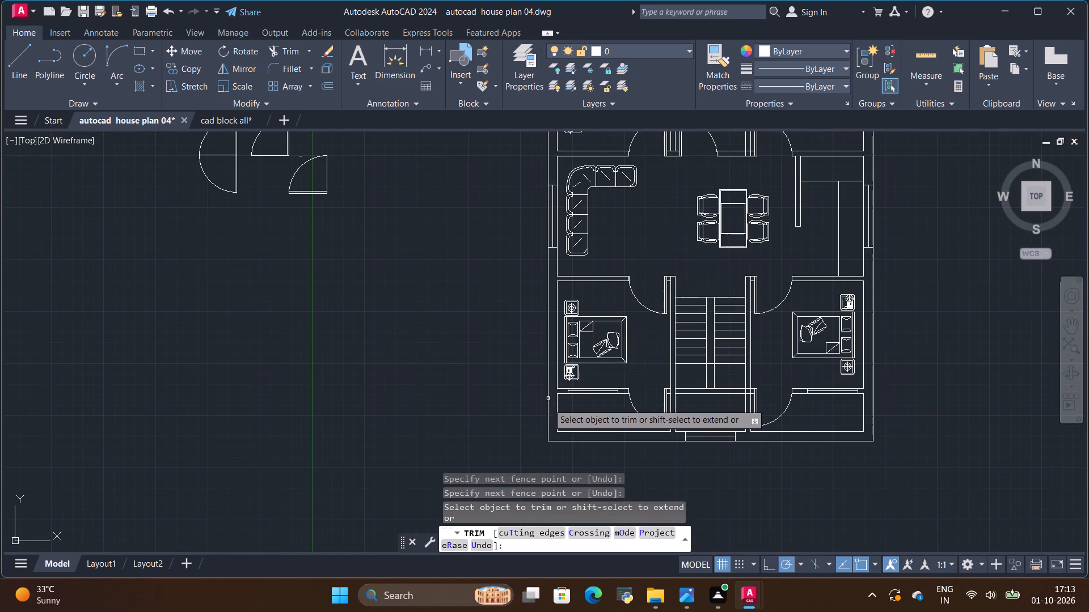
Trim the overlapping lines where the staircase's west and east side walls cross the wall at its south end.
{"action": "scroll", "coordinate": [554, 412], "scroll_direction": "up", "scroll_amount": 3}
{"action": "scroll", "coordinate": [551, 401], "scroll_direction": "down", "scroll_amount": 3}
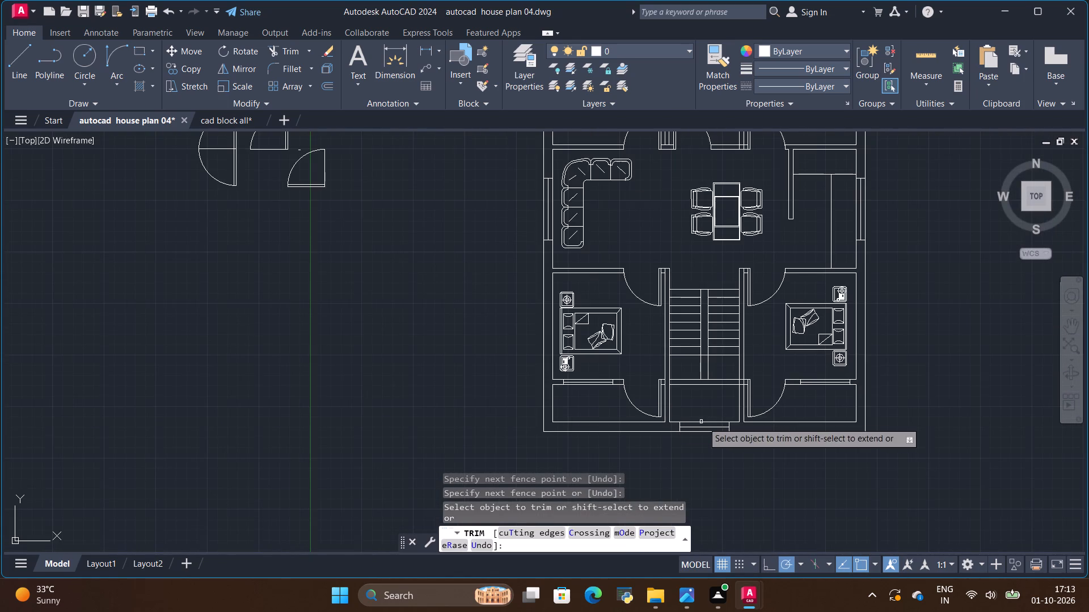
{"action": "scroll", "coordinate": [682, 404], "scroll_direction": "up", "scroll_amount": 2}
{"action": "scroll", "coordinate": [634, 354], "scroll_direction": "up", "scroll_amount": 4}
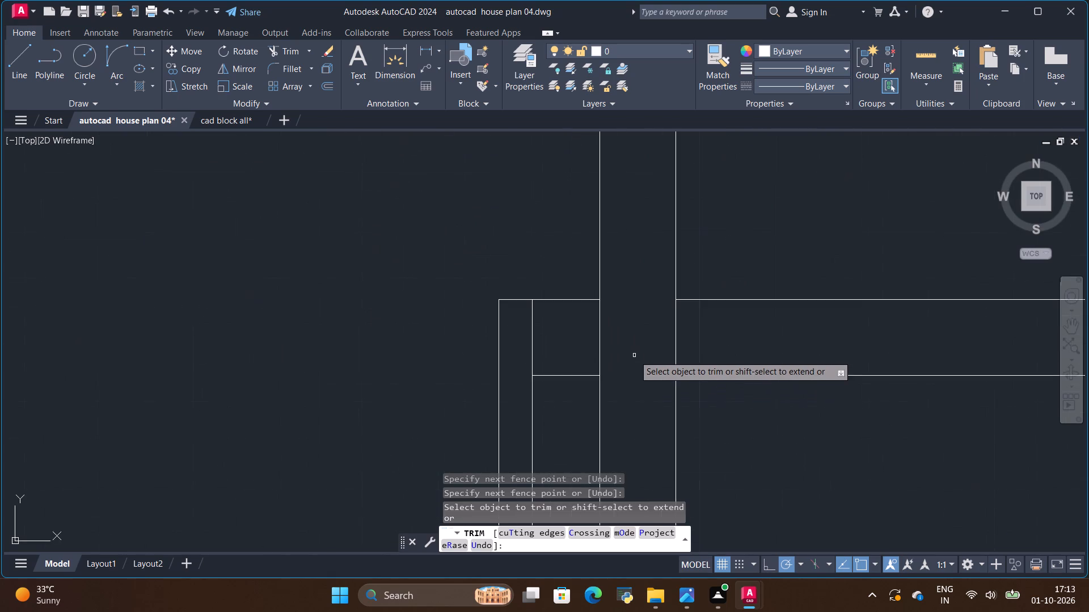
{"action": "left_click_drag", "start_coordinate": [589, 348], "coordinate": [711, 347]}
{"action": "scroll", "coordinate": [592, 335], "scroll_direction": "down", "scroll_amount": 5}
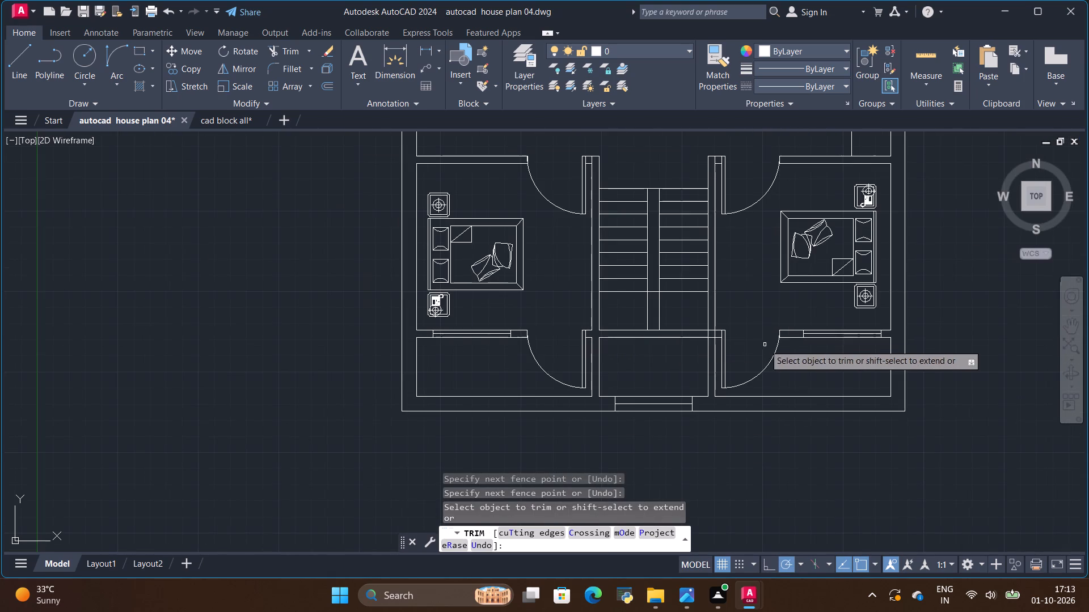
{"action": "scroll", "coordinate": [712, 334], "scroll_direction": "up", "scroll_amount": 5}
{"action": "left_click_drag", "start_coordinate": [710, 318], "coordinate": [569, 307]}
{"action": "left_click_drag", "start_coordinate": [641, 224], "coordinate": [638, 397]}
{"action": "scroll", "coordinate": [698, 380], "scroll_direction": "down", "scroll_amount": 2}
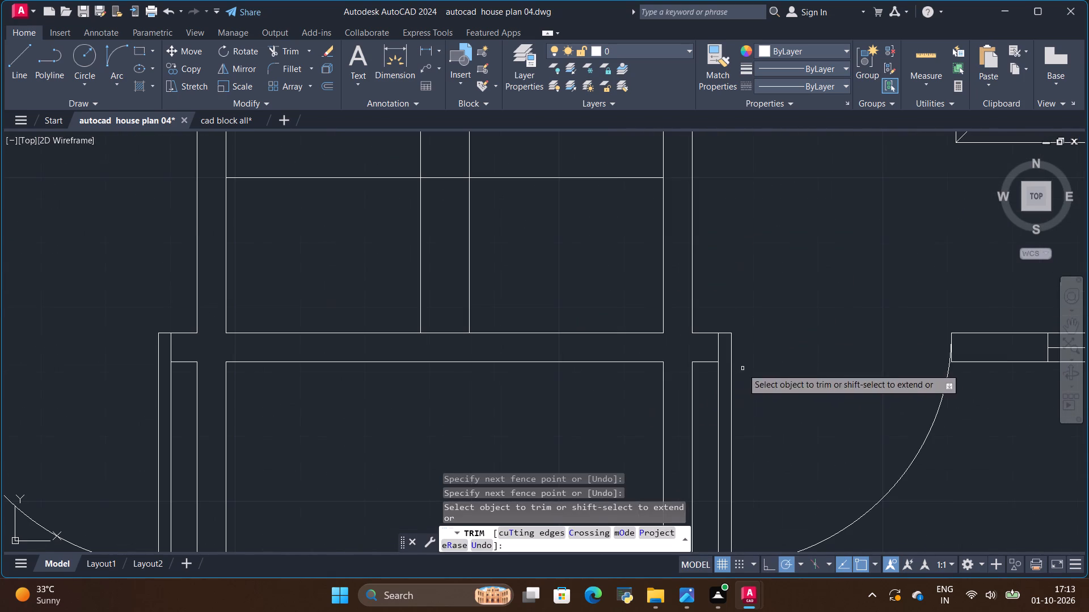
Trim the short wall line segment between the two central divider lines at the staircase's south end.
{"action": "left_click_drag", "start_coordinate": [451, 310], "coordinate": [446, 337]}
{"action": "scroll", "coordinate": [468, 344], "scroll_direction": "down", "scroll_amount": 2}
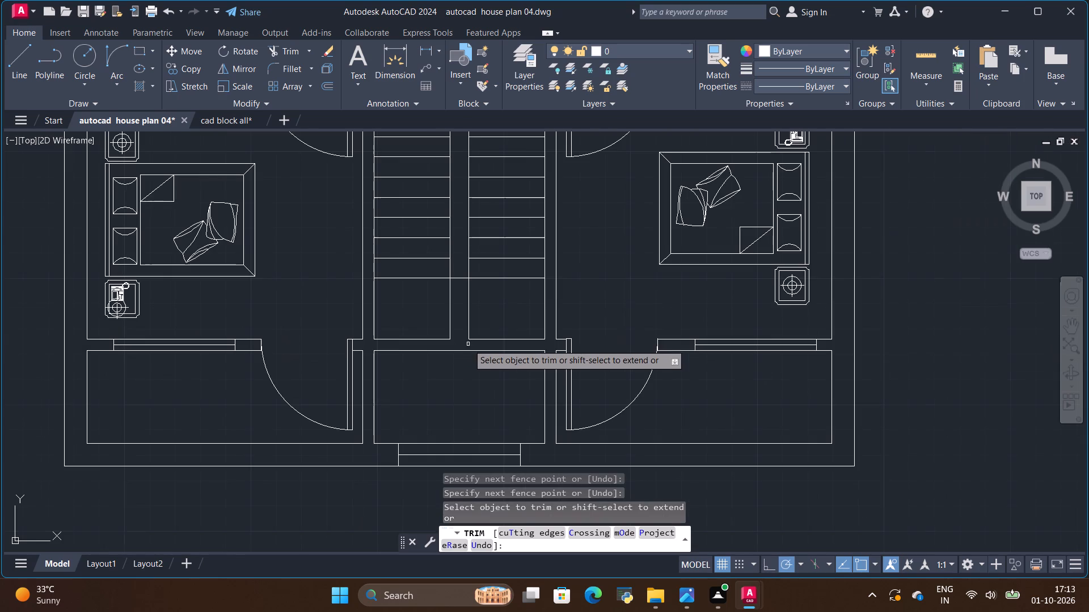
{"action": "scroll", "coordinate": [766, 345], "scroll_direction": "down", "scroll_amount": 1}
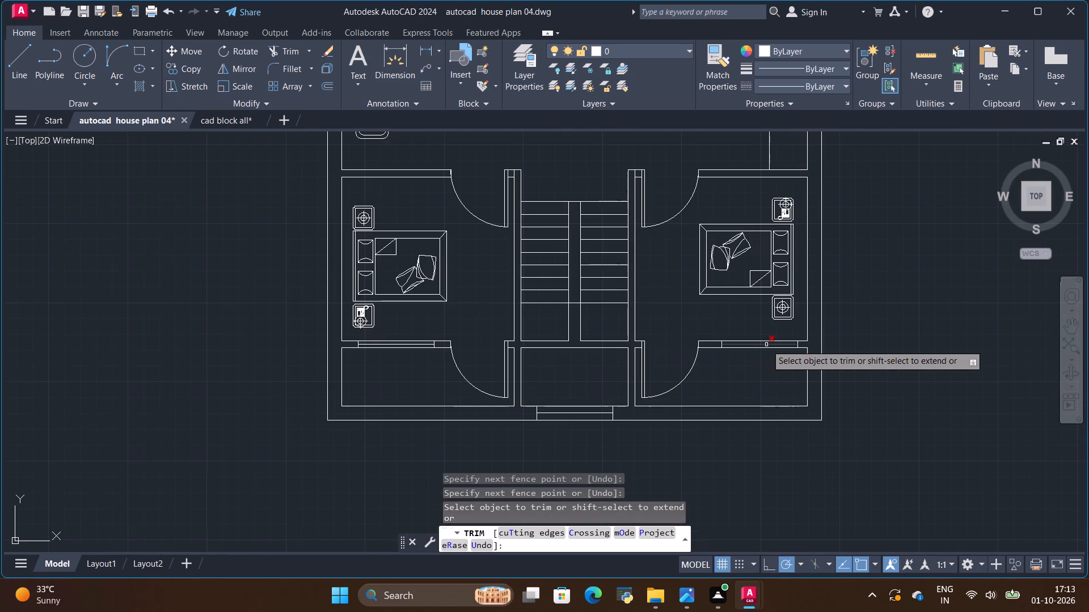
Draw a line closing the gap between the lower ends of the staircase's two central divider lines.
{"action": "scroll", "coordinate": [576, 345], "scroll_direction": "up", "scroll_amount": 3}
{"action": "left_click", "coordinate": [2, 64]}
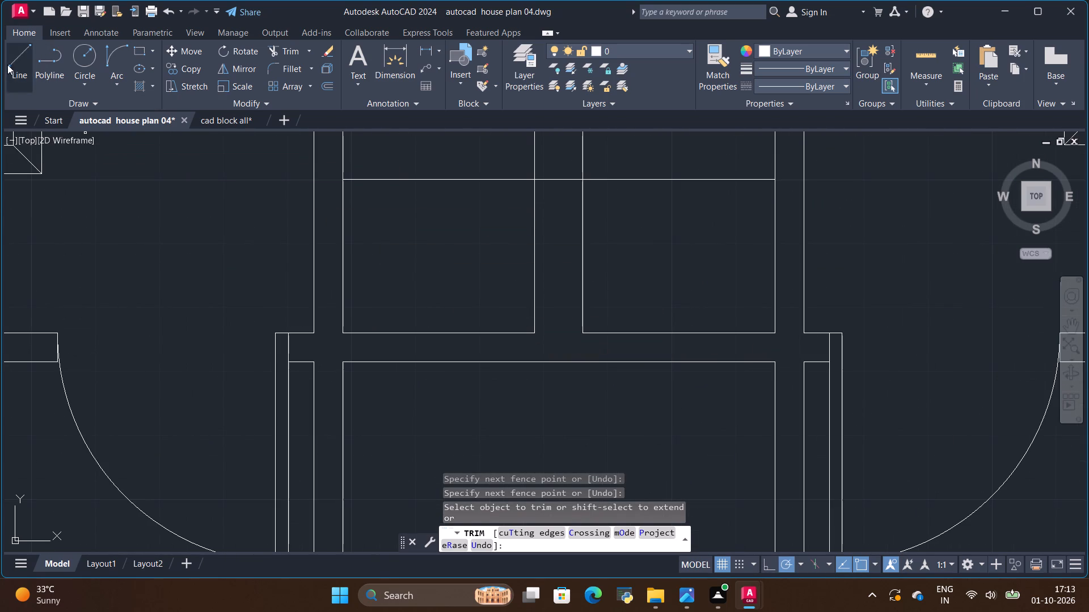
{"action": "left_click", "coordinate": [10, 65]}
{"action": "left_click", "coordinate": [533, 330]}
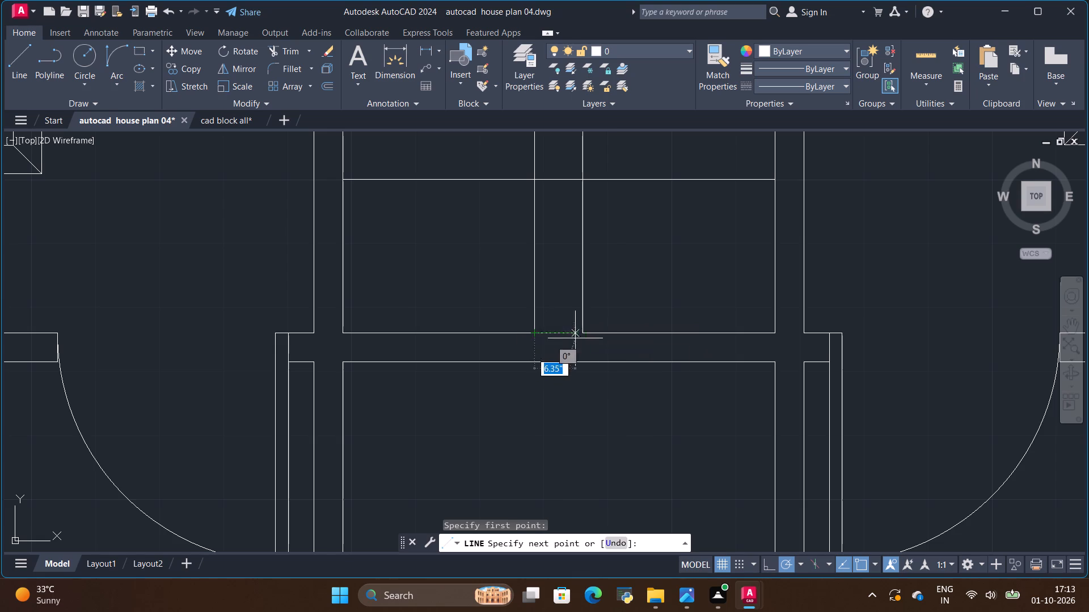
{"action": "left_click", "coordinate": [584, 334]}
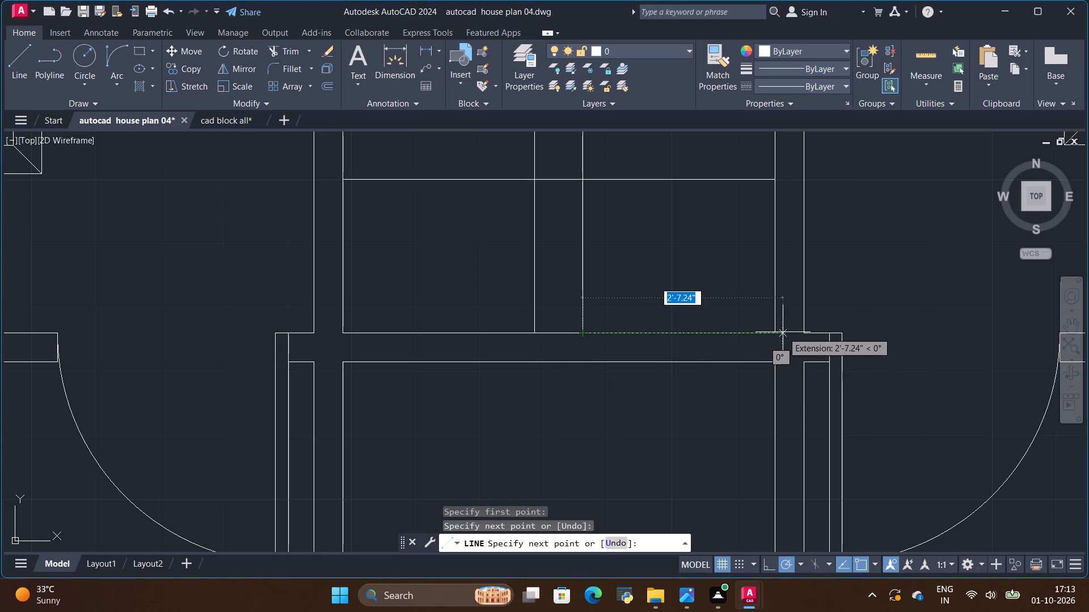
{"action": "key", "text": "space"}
Inspect the wall junctions, doors and rooms across the whole floor plan for leftover overlapping lines.
{"action": "scroll", "coordinate": [700, 385], "scroll_direction": "down", "scroll_amount": 1}
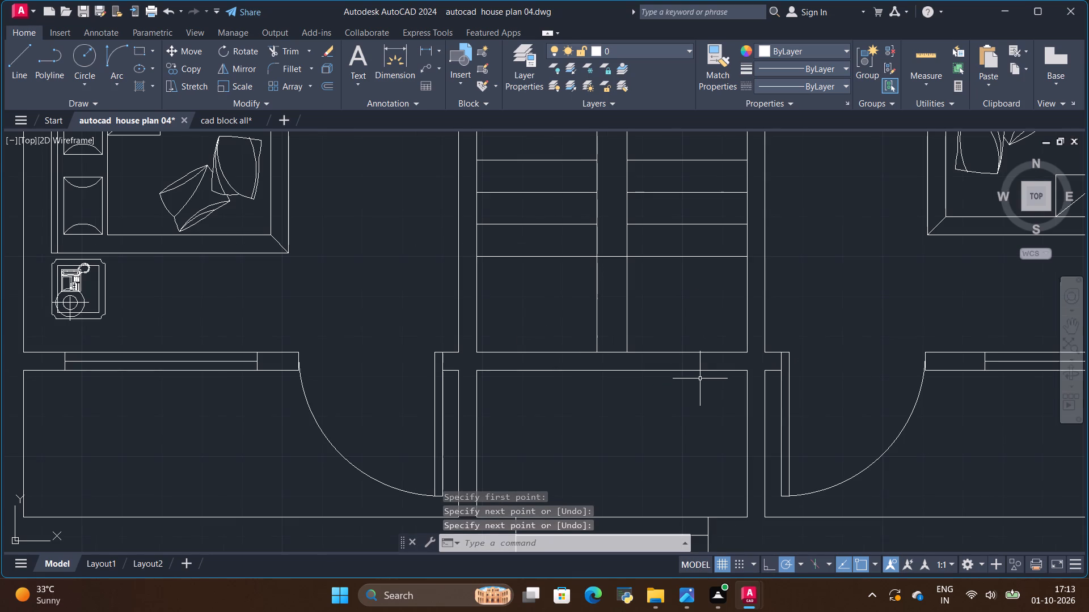
{"action": "scroll", "coordinate": [759, 354], "scroll_direction": "down", "scroll_amount": 2}
{"action": "scroll", "coordinate": [766, 373], "scroll_direction": "up", "scroll_amount": 1}
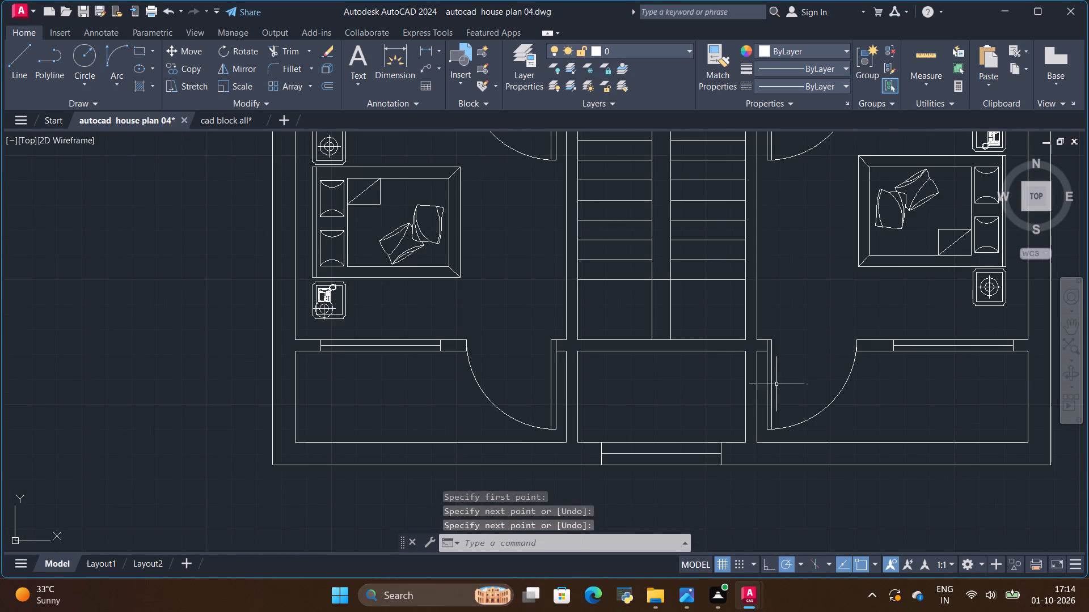
{"action": "scroll", "coordinate": [762, 398], "scroll_direction": "down", "scroll_amount": 2}
{"action": "scroll", "coordinate": [841, 362], "scroll_direction": "down", "scroll_amount": 1}
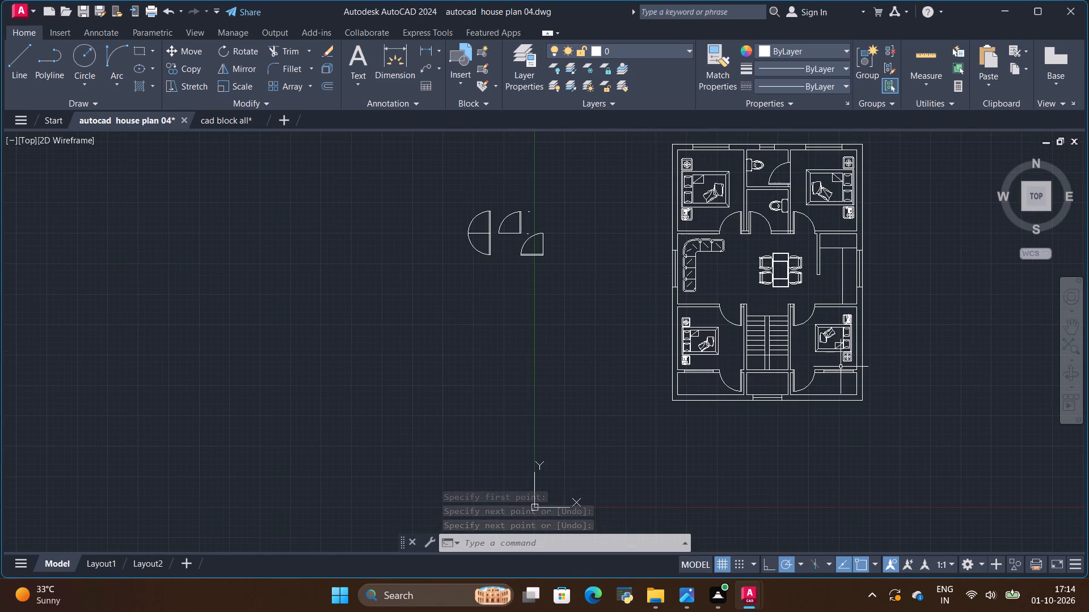
{"action": "scroll", "coordinate": [840, 367], "scroll_direction": "down", "scroll_amount": 1}
{"action": "scroll", "coordinate": [828, 223], "scroll_direction": "up", "scroll_amount": 5}
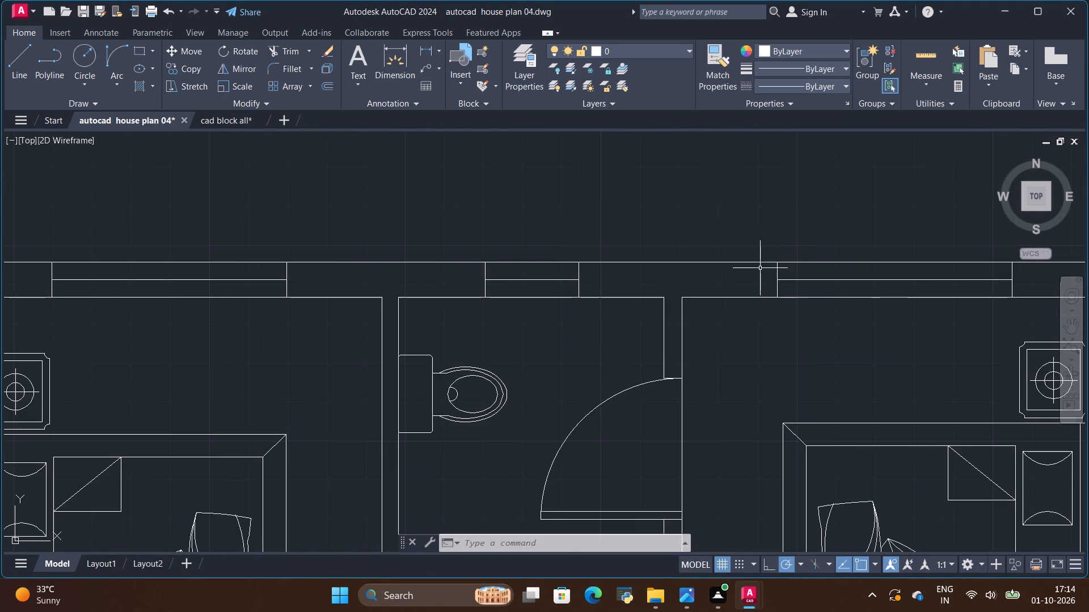
{"action": "scroll", "coordinate": [759, 267], "scroll_direction": "down", "scroll_amount": 2}
{"action": "scroll", "coordinate": [622, 372], "scroll_direction": "up", "scroll_amount": 2}
{"action": "scroll", "coordinate": [606, 367], "scroll_direction": "down", "scroll_amount": 1}
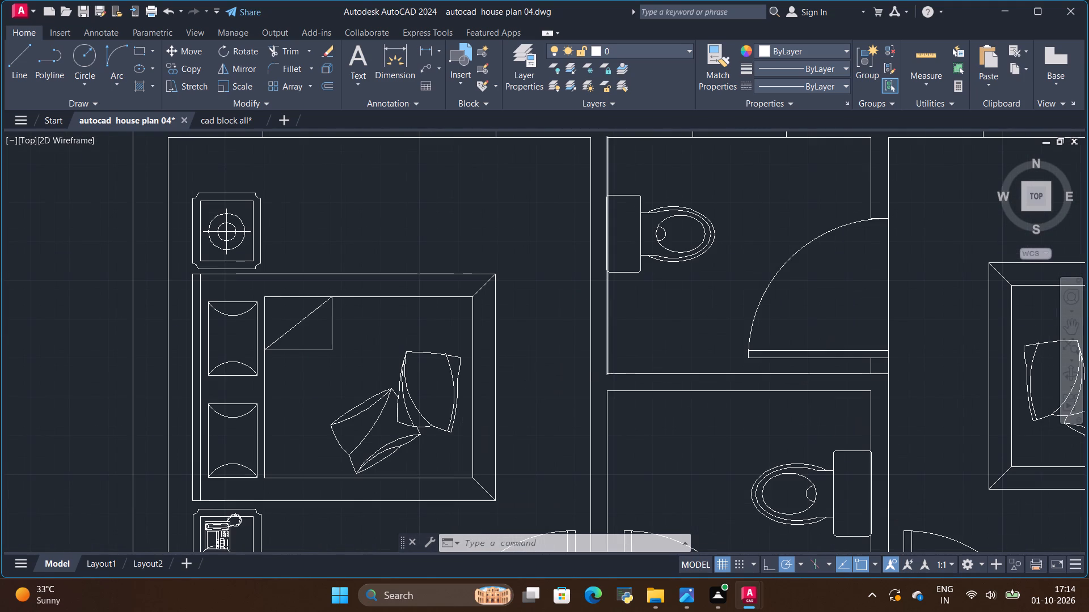
{"action": "scroll", "coordinate": [516, 330], "scroll_direction": "down", "scroll_amount": 2}
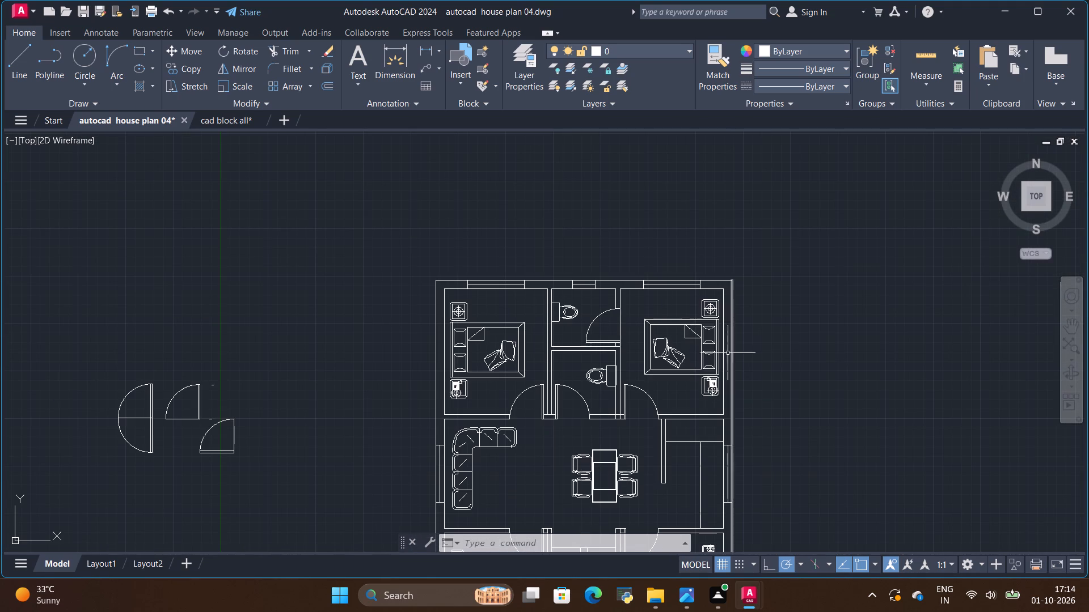
{"action": "scroll", "coordinate": [728, 372], "scroll_direction": "up", "scroll_amount": 2}
{"action": "scroll", "coordinate": [736, 359], "scroll_direction": "down", "scroll_amount": 2}
{"action": "scroll", "coordinate": [712, 445], "scroll_direction": "up", "scroll_amount": 3}
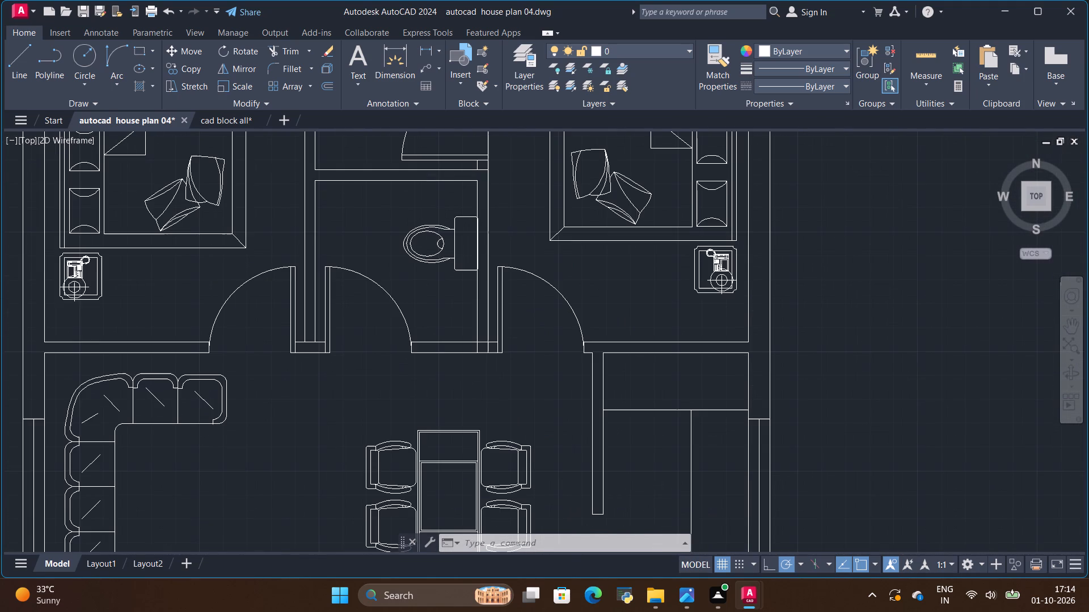
{"action": "scroll", "coordinate": [712, 445], "scroll_direction": "down", "scroll_amount": 4}
{"action": "scroll", "coordinate": [704, 490], "scroll_direction": "up", "scroll_amount": 4}
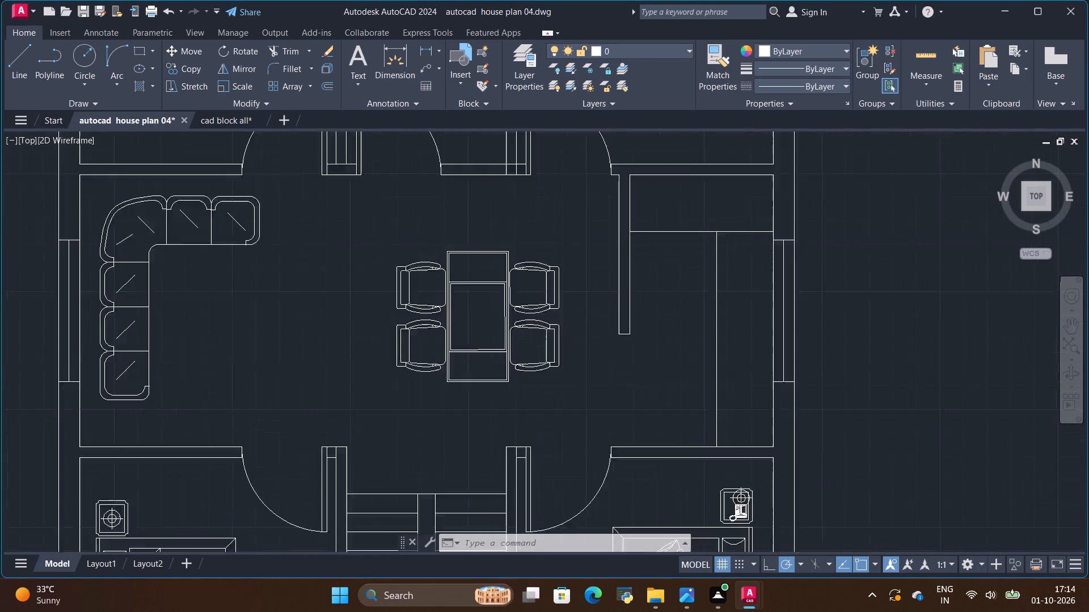
{"action": "scroll", "coordinate": [704, 491], "scroll_direction": "down", "scroll_amount": 3}
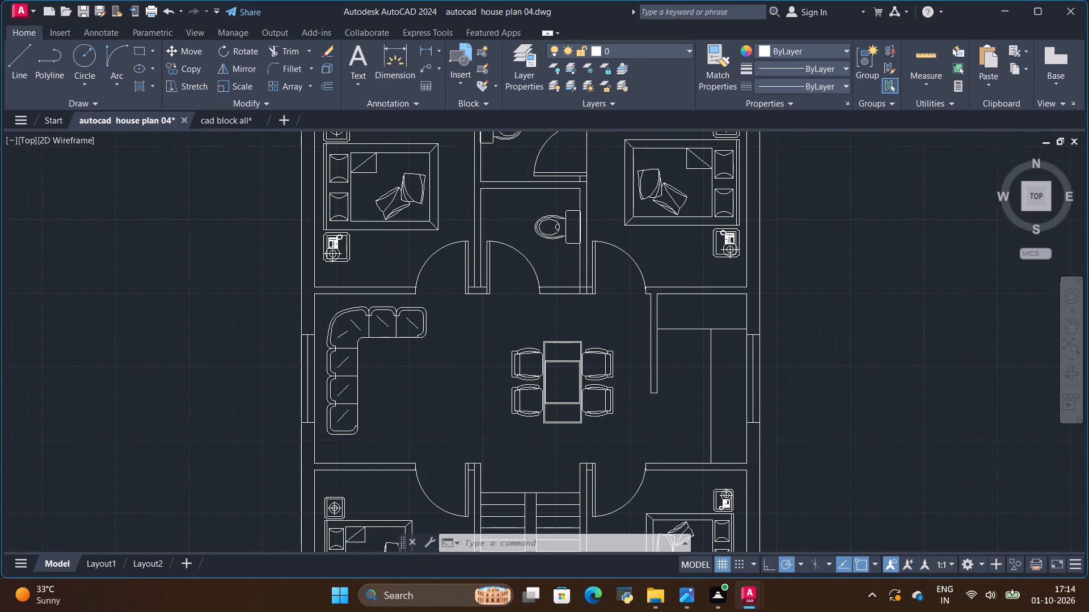
{"action": "scroll", "coordinate": [714, 474], "scroll_direction": "down", "scroll_amount": 1}
{"action": "scroll", "coordinate": [588, 483], "scroll_direction": "up", "scroll_amount": 3}
{"action": "scroll", "coordinate": [588, 483], "scroll_direction": "down", "scroll_amount": 1}
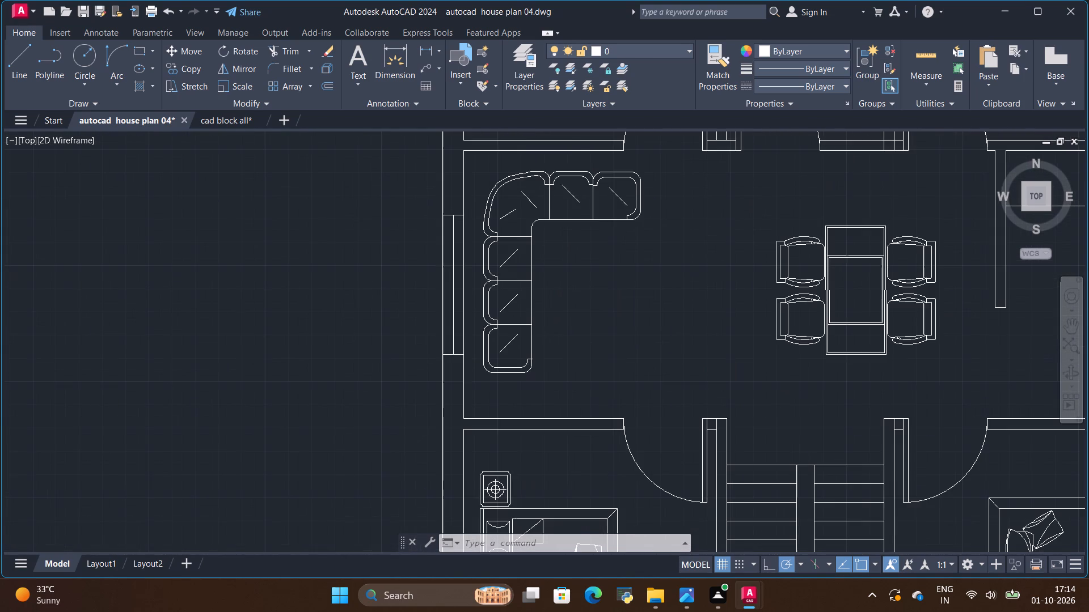
{"action": "scroll", "coordinate": [624, 369], "scroll_direction": "down", "scroll_amount": 2}
{"action": "scroll", "coordinate": [607, 488], "scroll_direction": "up", "scroll_amount": 2}
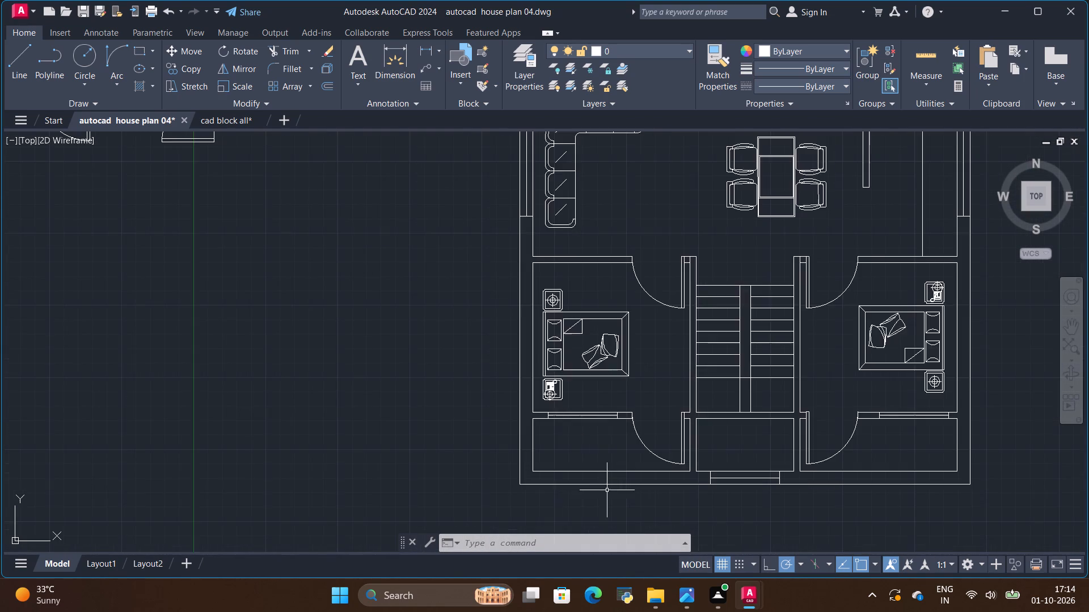
{"action": "scroll", "coordinate": [547, 487], "scroll_direction": "up", "scroll_amount": 2}
{"action": "scroll", "coordinate": [517, 300], "scroll_direction": "up", "scroll_amount": 2}
{"action": "scroll", "coordinate": [527, 299], "scroll_direction": "down", "scroll_amount": 2}
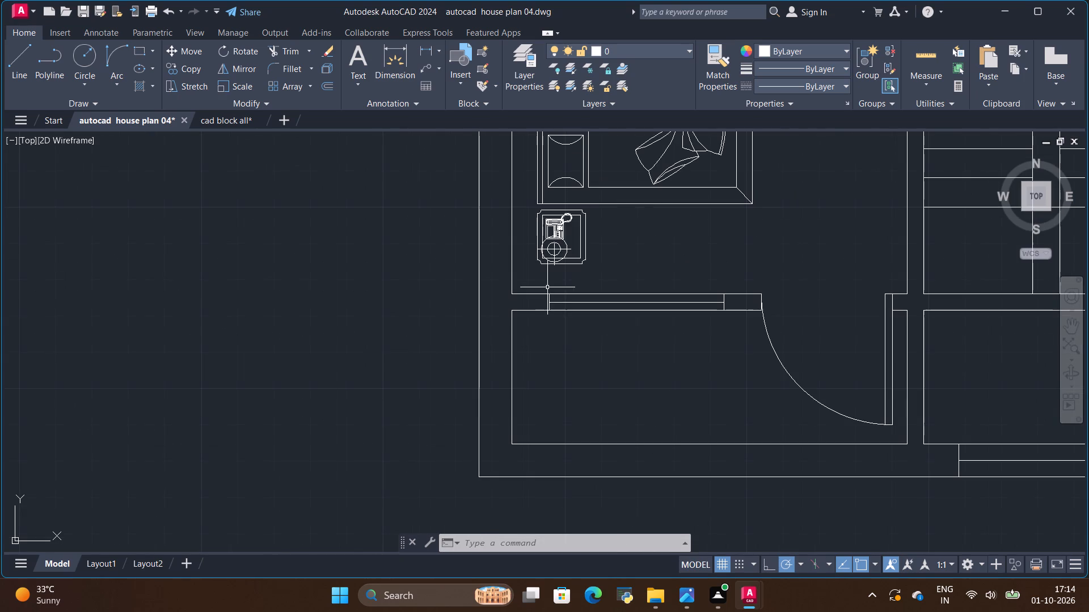
{"action": "scroll", "coordinate": [653, 352], "scroll_direction": "down", "scroll_amount": 1}
{"action": "scroll", "coordinate": [823, 337], "scroll_direction": "up", "scroll_amount": 3}
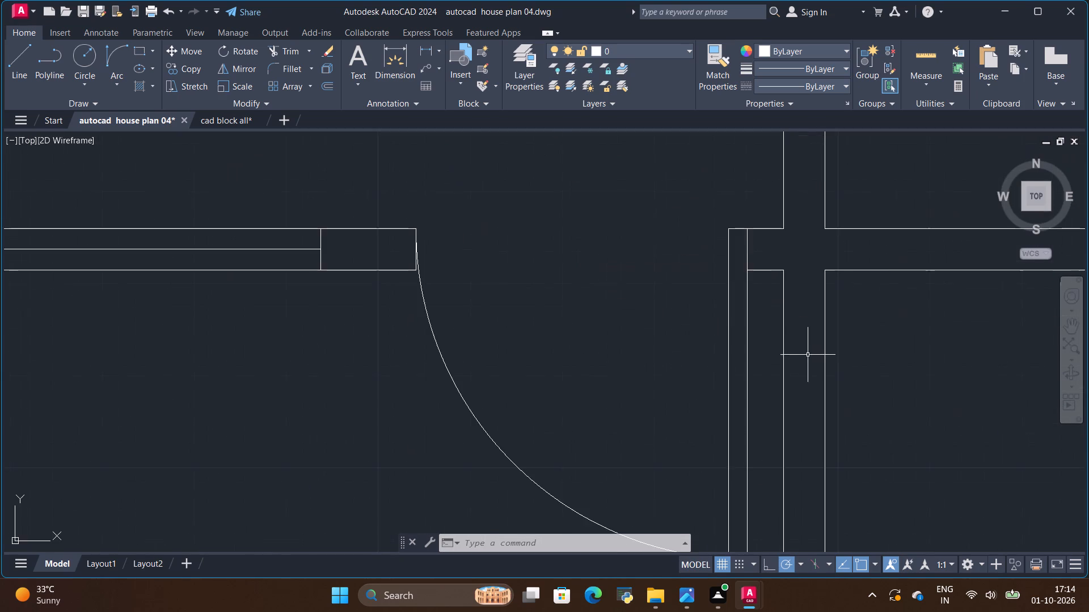
{"action": "scroll", "coordinate": [723, 341], "scroll_direction": "down", "scroll_amount": 2}
{"action": "scroll", "coordinate": [743, 311], "scroll_direction": "up", "scroll_amount": 3}
{"action": "scroll", "coordinate": [616, 298], "scroll_direction": "down", "scroll_amount": 2}
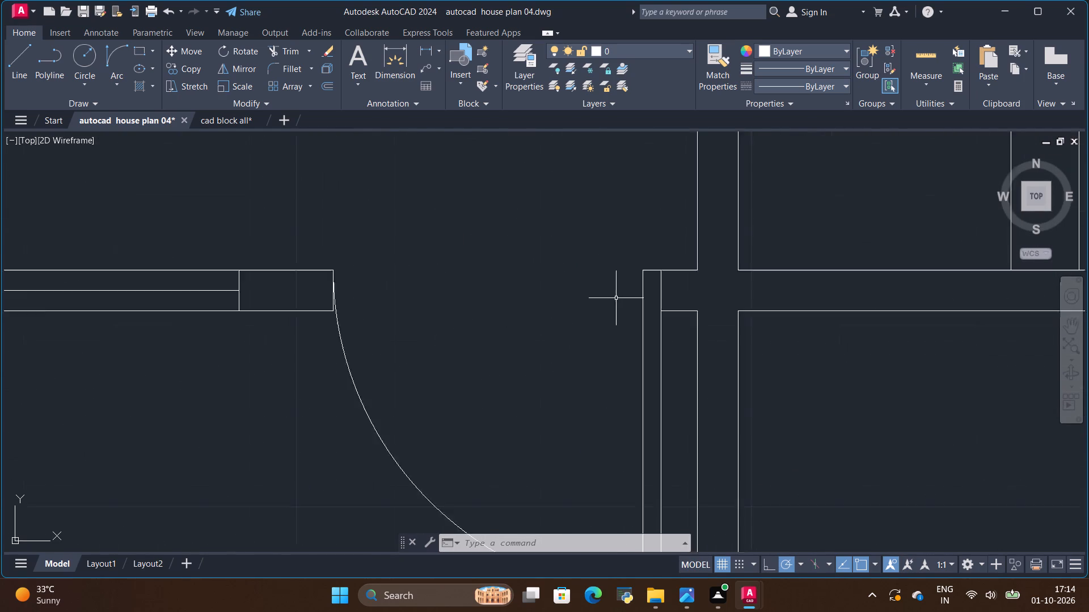
{"action": "scroll", "coordinate": [616, 298], "scroll_direction": "down", "scroll_amount": 3}
{"action": "scroll", "coordinate": [733, 290], "scroll_direction": "up", "scroll_amount": 3}
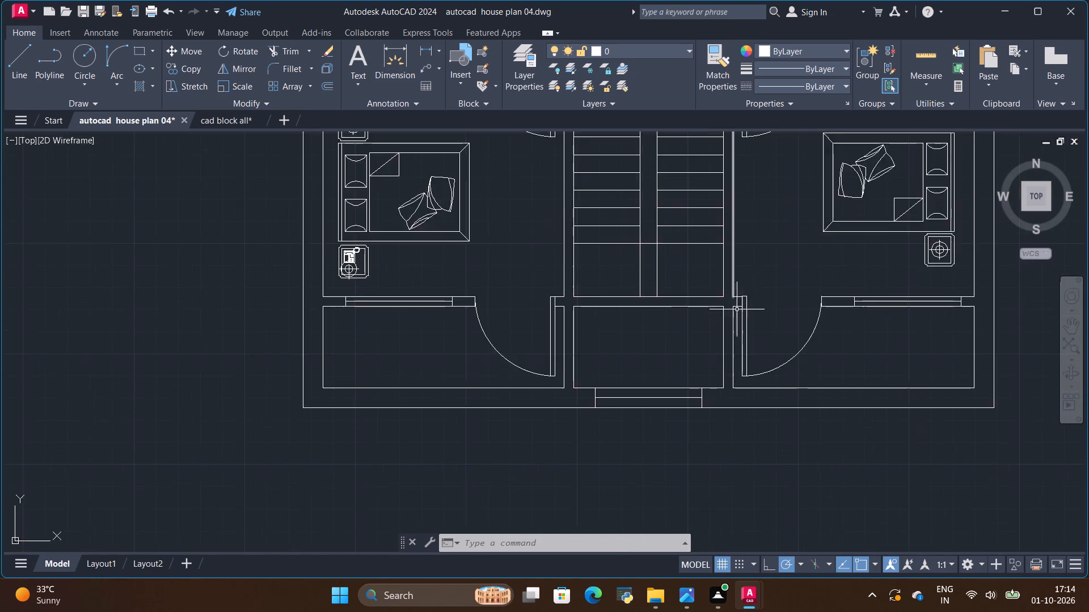
{"action": "scroll", "coordinate": [737, 311], "scroll_direction": "up", "scroll_amount": 1}
{"action": "scroll", "coordinate": [743, 281], "scroll_direction": "down", "scroll_amount": 5}
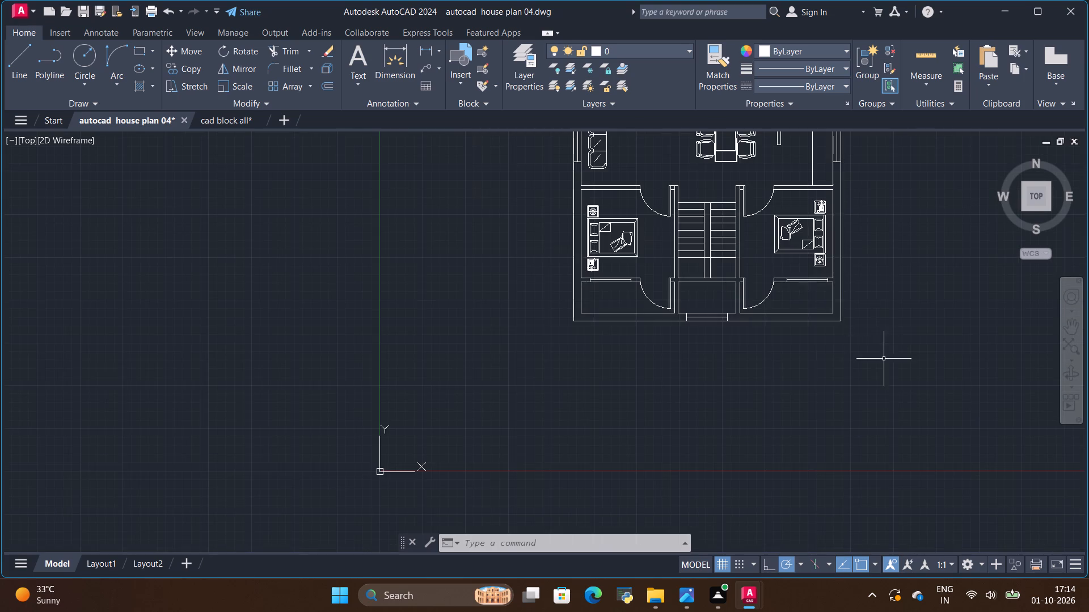
Trim the overlapping wall lines at the lower toilet's southeast corner, where its east wall meets the wall with the doors.
{"action": "scroll", "coordinate": [885, 368], "scroll_direction": "down", "scroll_amount": 3}
{"action": "scroll", "coordinate": [855, 257], "scroll_direction": "up", "scroll_amount": 6}
{"action": "scroll", "coordinate": [721, 328], "scroll_direction": "down", "scroll_amount": 3}
{"action": "scroll", "coordinate": [655, 431], "scroll_direction": "up", "scroll_amount": 3}
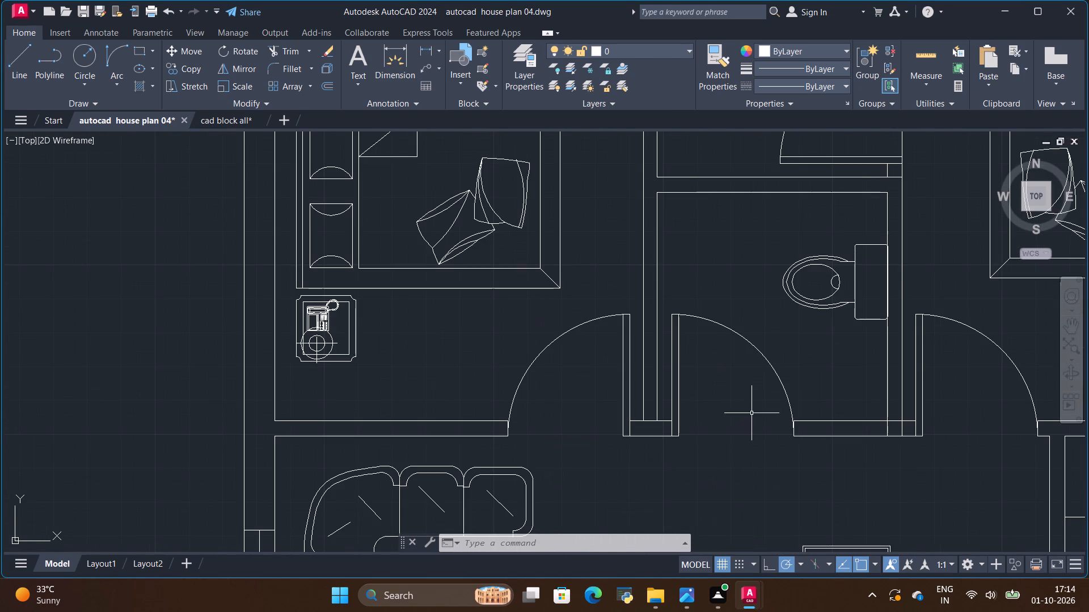
{"action": "scroll", "coordinate": [908, 428], "scroll_direction": "up", "scroll_amount": 4}
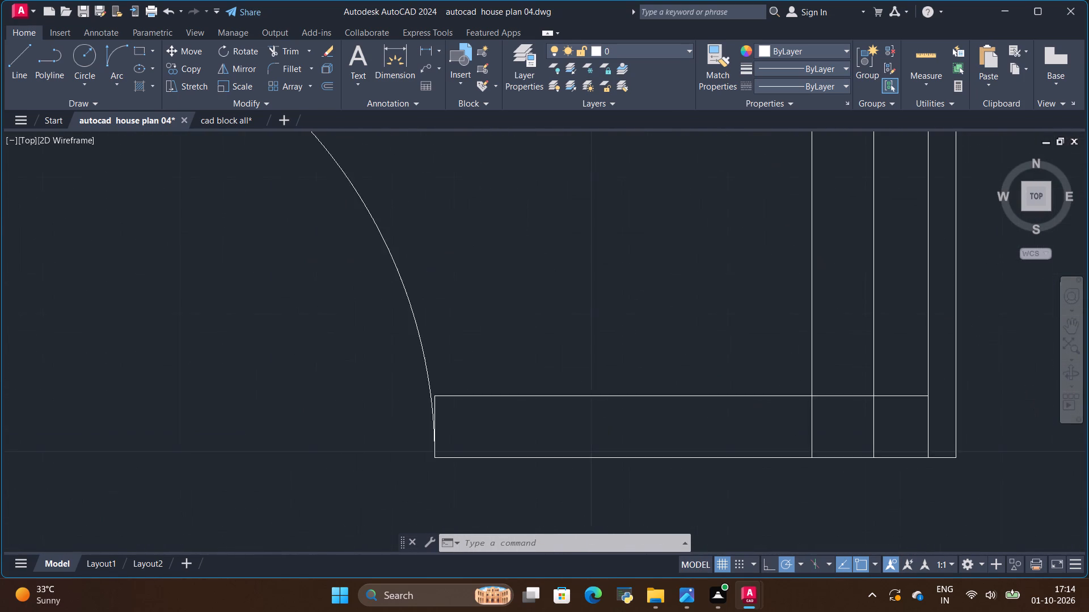
{"action": "left_click_drag", "start_coordinate": [833, 354], "coordinate": [872, 413]}
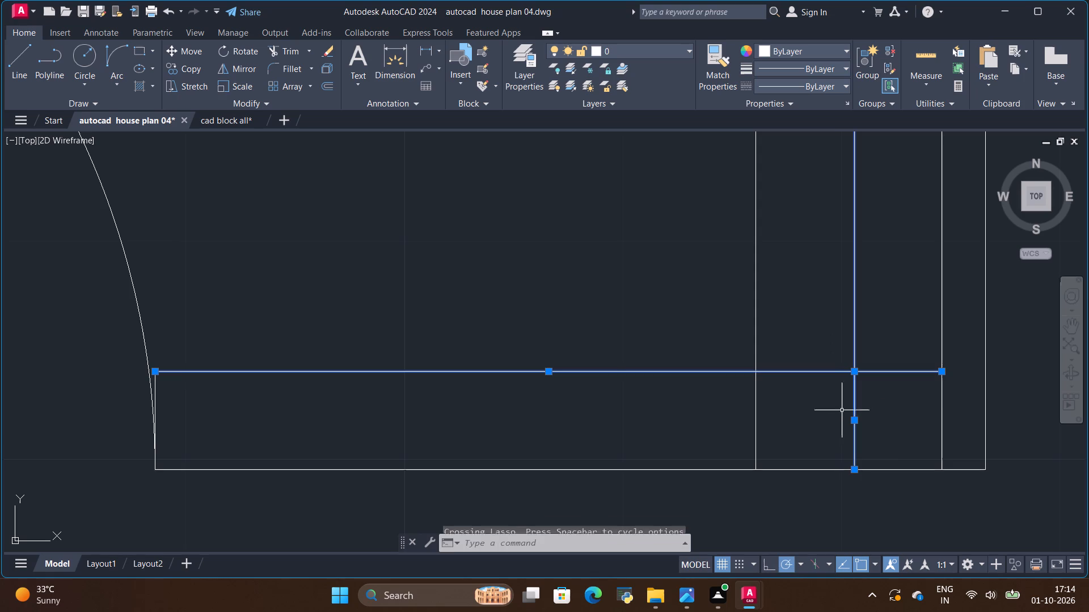
{"action": "key", "text": "Escape"}
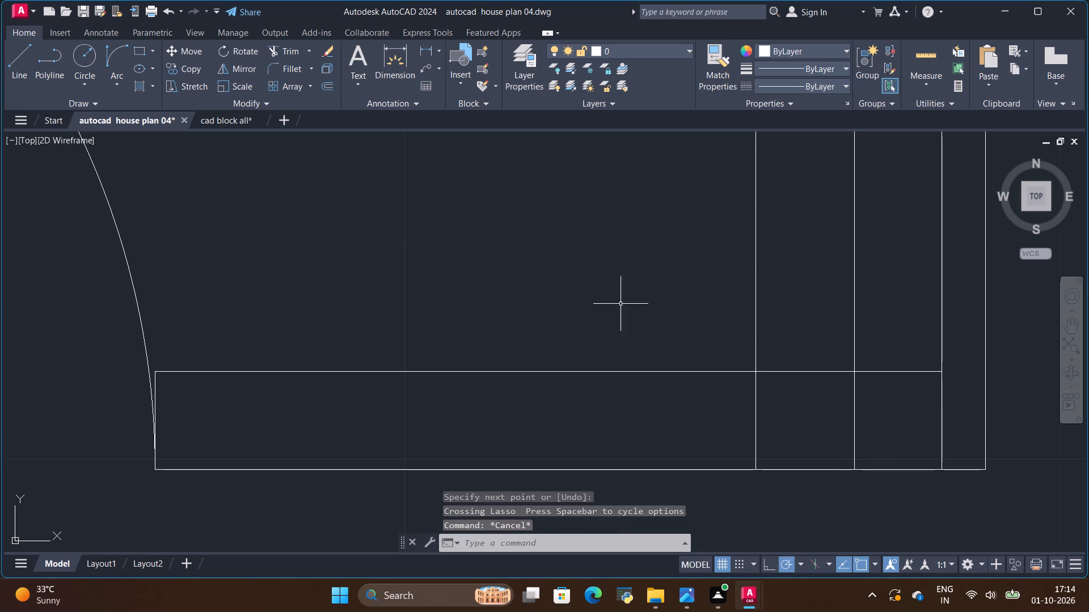
{"action": "left_click", "coordinate": [285, 49]}
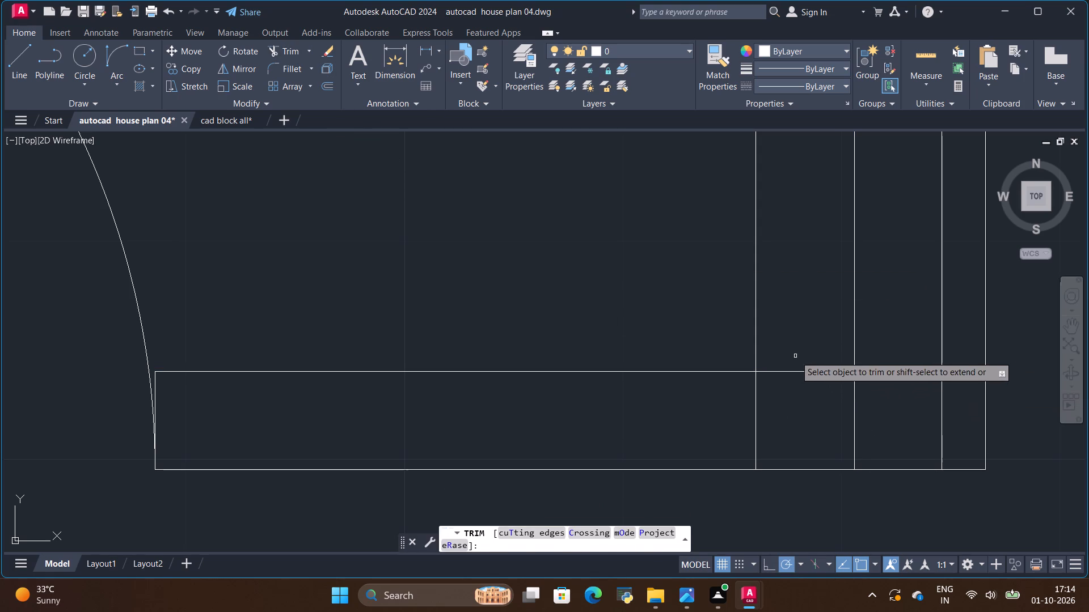
{"action": "left_click_drag", "start_coordinate": [795, 356], "coordinate": [867, 433]}
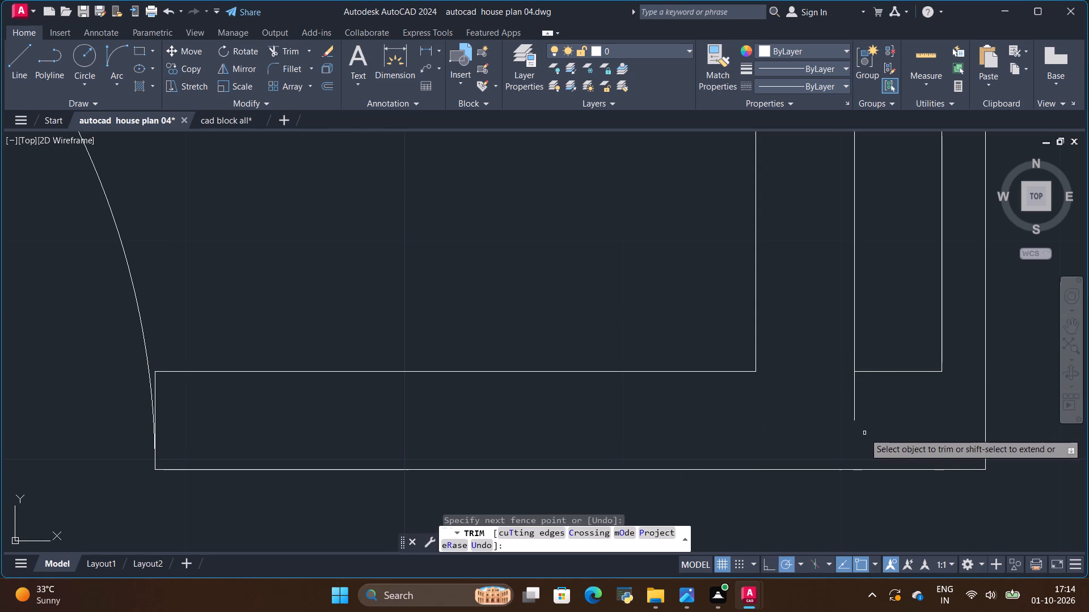
{"action": "scroll", "coordinate": [864, 434], "scroll_direction": "down", "scroll_amount": 3}
{"action": "scroll", "coordinate": [867, 430], "scroll_direction": "up", "scroll_amount": 3}
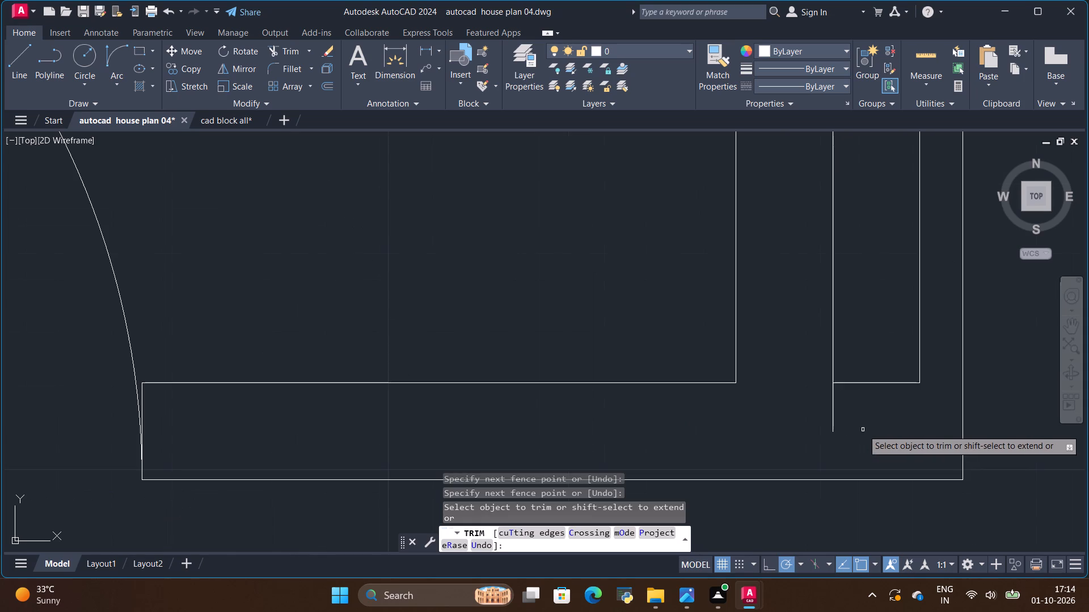
{"action": "left_click_drag", "start_coordinate": [860, 428], "coordinate": [824, 420]}
{"action": "scroll", "coordinate": [862, 451], "scroll_direction": "down", "scroll_amount": 2}
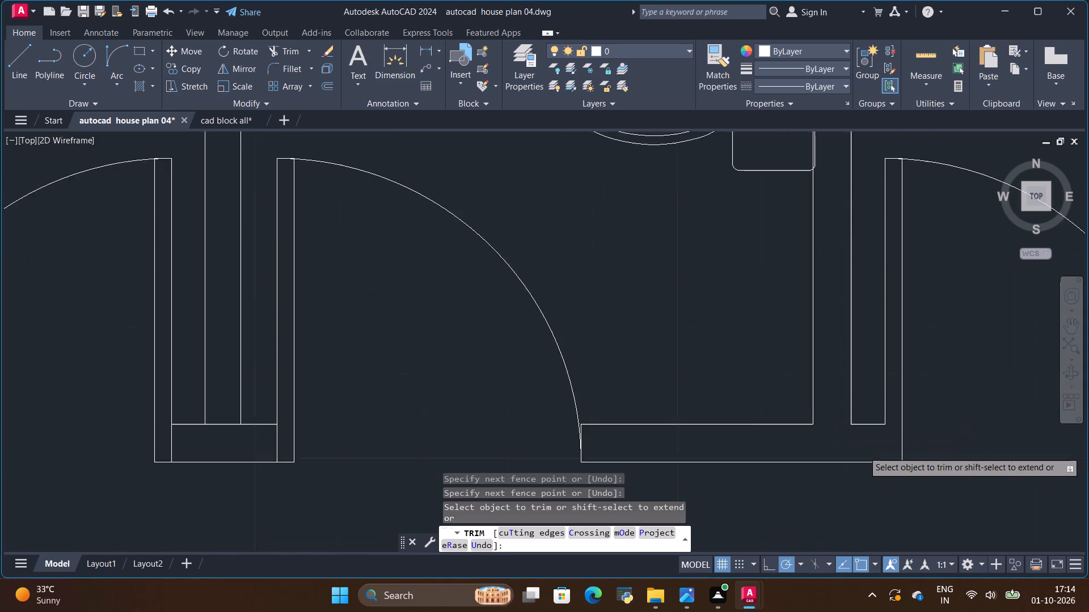
{"action": "scroll", "coordinate": [863, 451], "scroll_direction": "down", "scroll_amount": 1}
Draw a short vertical line across the wall thickness to complete the northeast bedroom door leaf's west edge beside the lower toilet.
{"action": "left_click", "coordinate": [11, 69]}
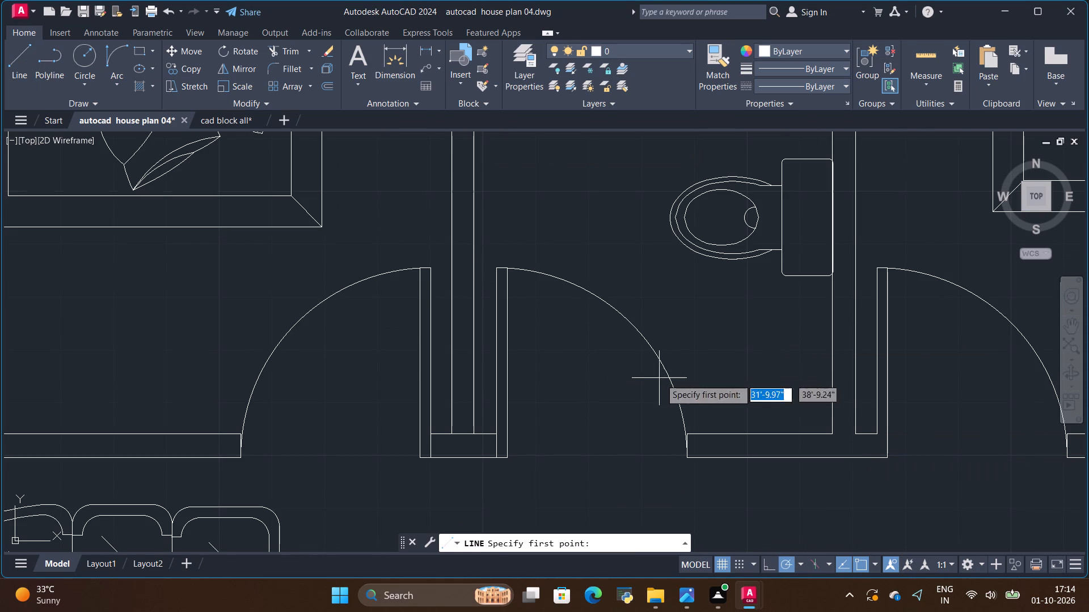
{"action": "scroll", "coordinate": [851, 452], "scroll_direction": "up", "scroll_amount": 2}
{"action": "left_click", "coordinate": [914, 407]}
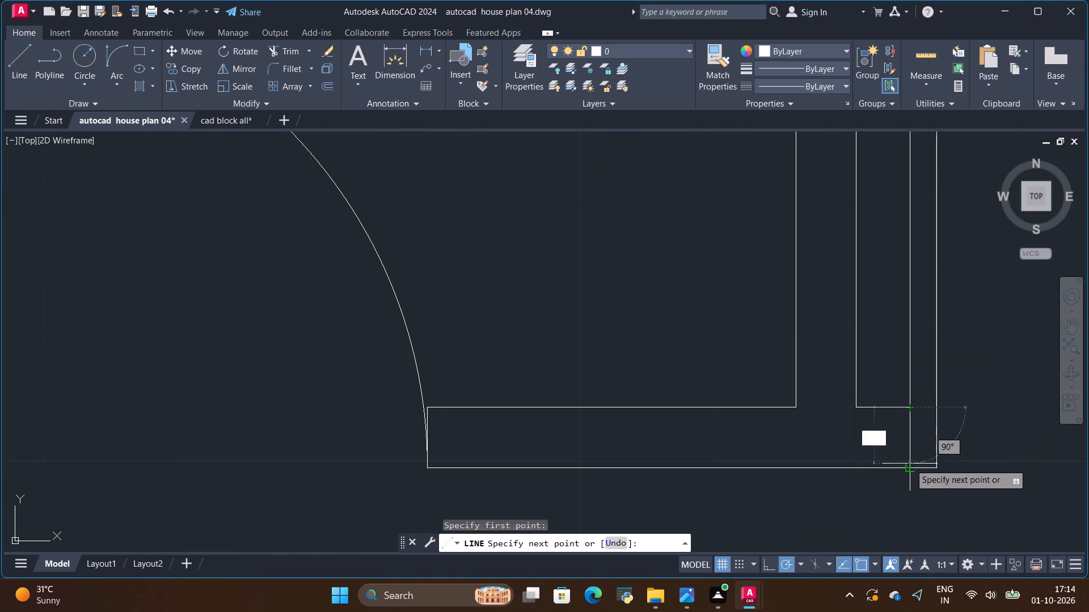
{"action": "left_click", "coordinate": [910, 468]}
{"action": "key", "text": "Escape"}
{"action": "scroll", "coordinate": [786, 427], "scroll_direction": "down", "scroll_amount": 1}
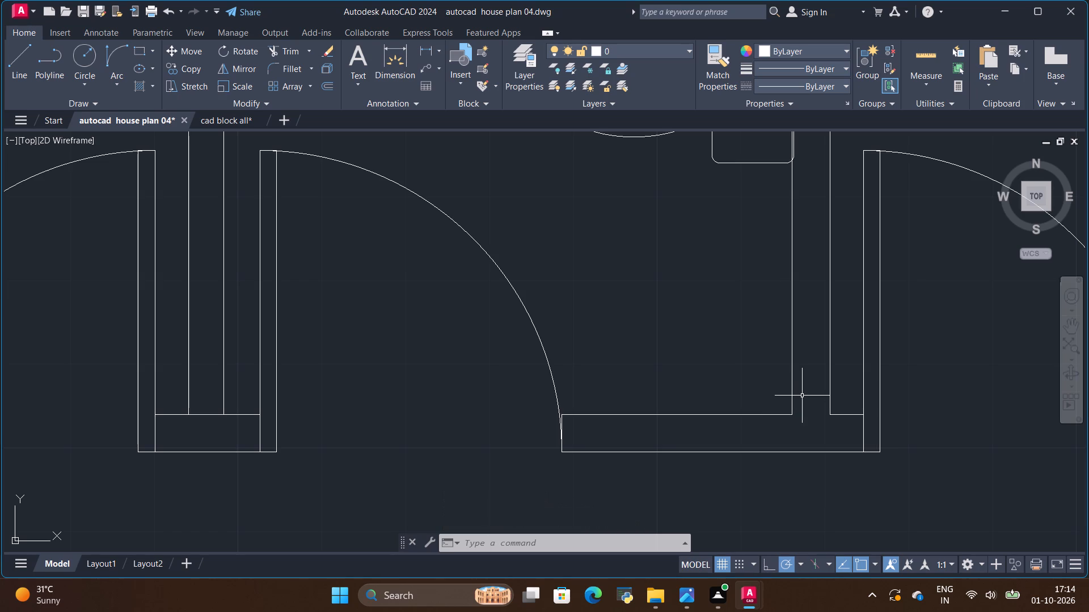
Trim the short overlapping segment where the wall between the two toilets meets their east wall, below the upper toilet's door.
{"action": "scroll", "coordinate": [802, 396], "scroll_direction": "down", "scroll_amount": 4}
{"action": "scroll", "coordinate": [804, 337], "scroll_direction": "down", "scroll_amount": 1}
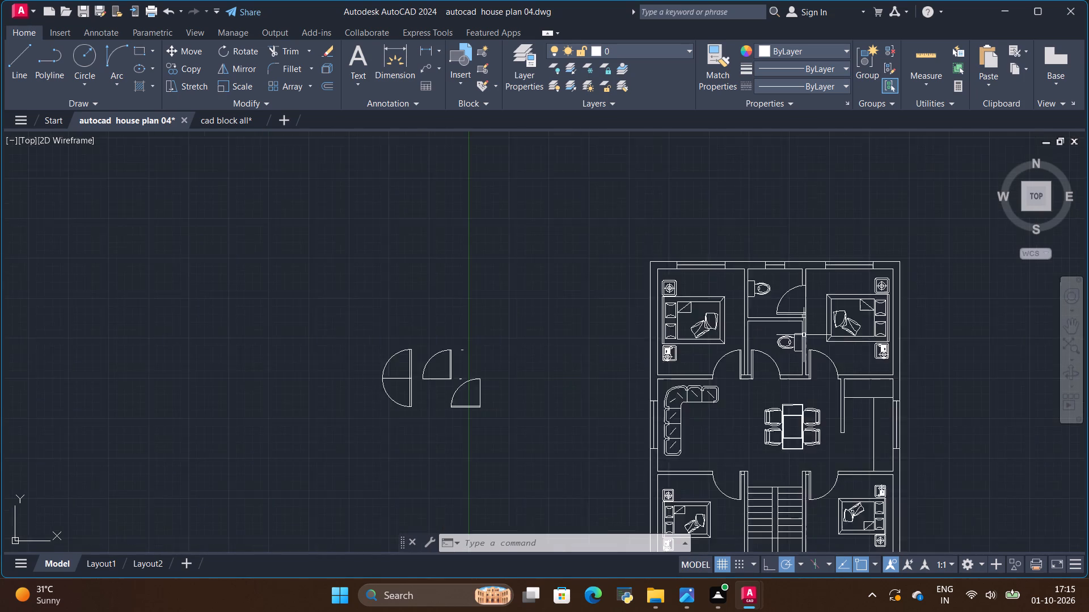
{"action": "scroll", "coordinate": [804, 331], "scroll_direction": "down", "scroll_amount": 1}
{"action": "scroll", "coordinate": [819, 451], "scroll_direction": "up", "scroll_amount": 2}
{"action": "scroll", "coordinate": [935, 367], "scroll_direction": "down", "scroll_amount": 1}
{"action": "scroll", "coordinate": [839, 160], "scroll_direction": "up", "scroll_amount": 1}
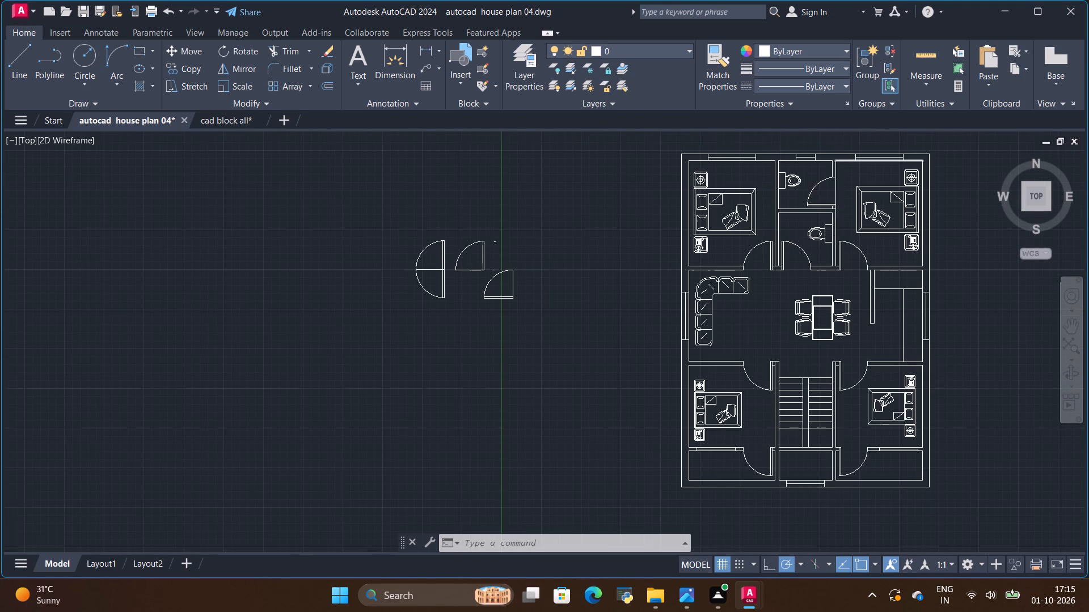
{"action": "scroll", "coordinate": [833, 192], "scroll_direction": "up", "scroll_amount": 2}
{"action": "scroll", "coordinate": [817, 305], "scroll_direction": "up", "scroll_amount": 4}
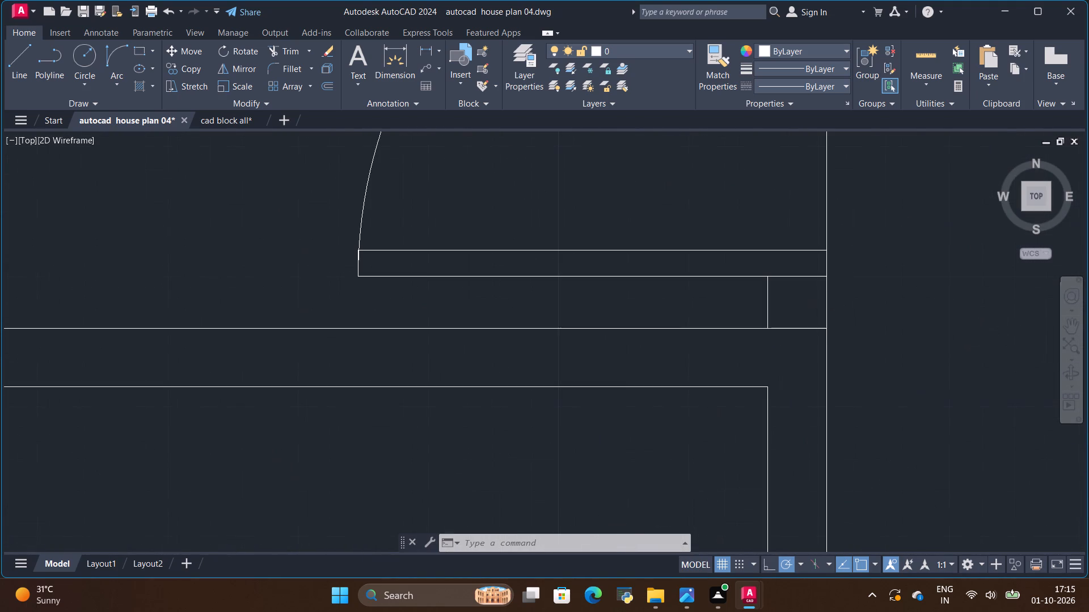
{"action": "left_click_drag", "start_coordinate": [796, 311], "coordinate": [796, 360]}
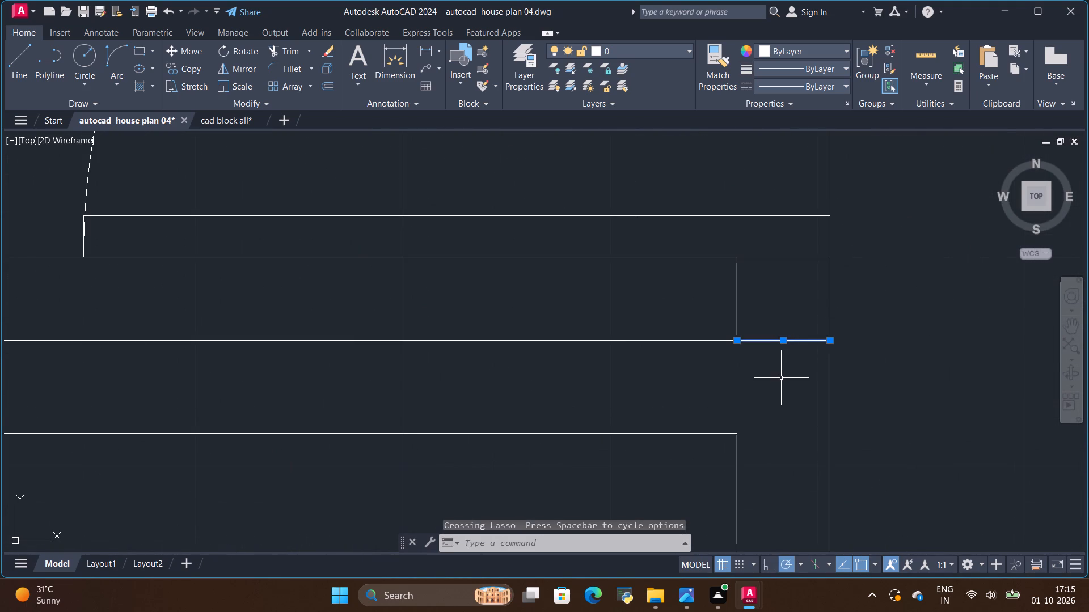
{"action": "key", "text": "Escape"}
{"action": "left_click", "coordinate": [285, 48]}
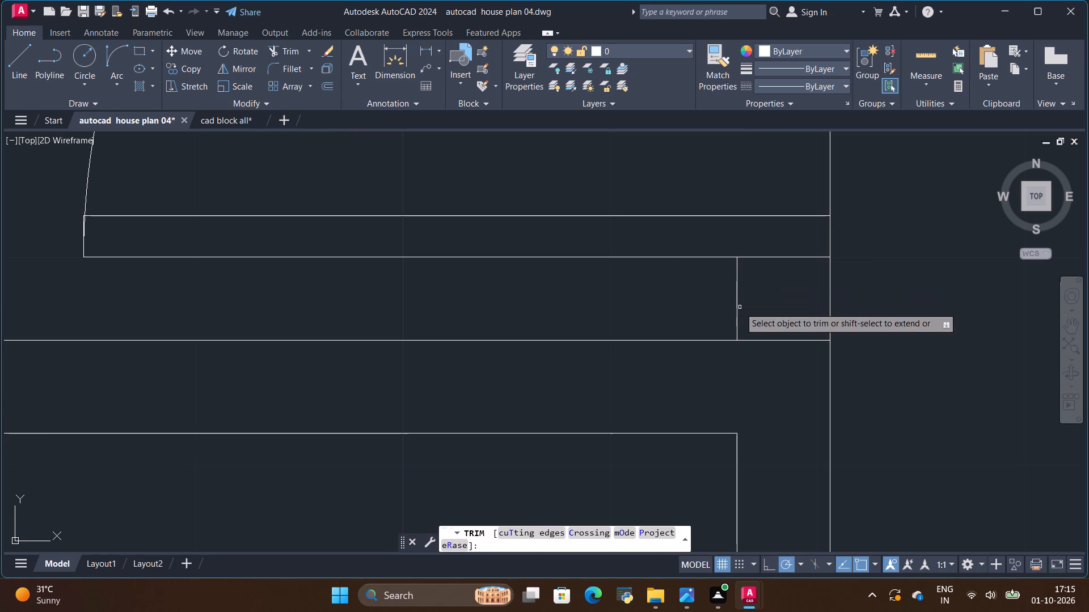
{"action": "left_click_drag", "start_coordinate": [752, 307], "coordinate": [784, 391]}
{"action": "scroll", "coordinate": [766, 351], "scroll_direction": "down", "scroll_amount": 2}
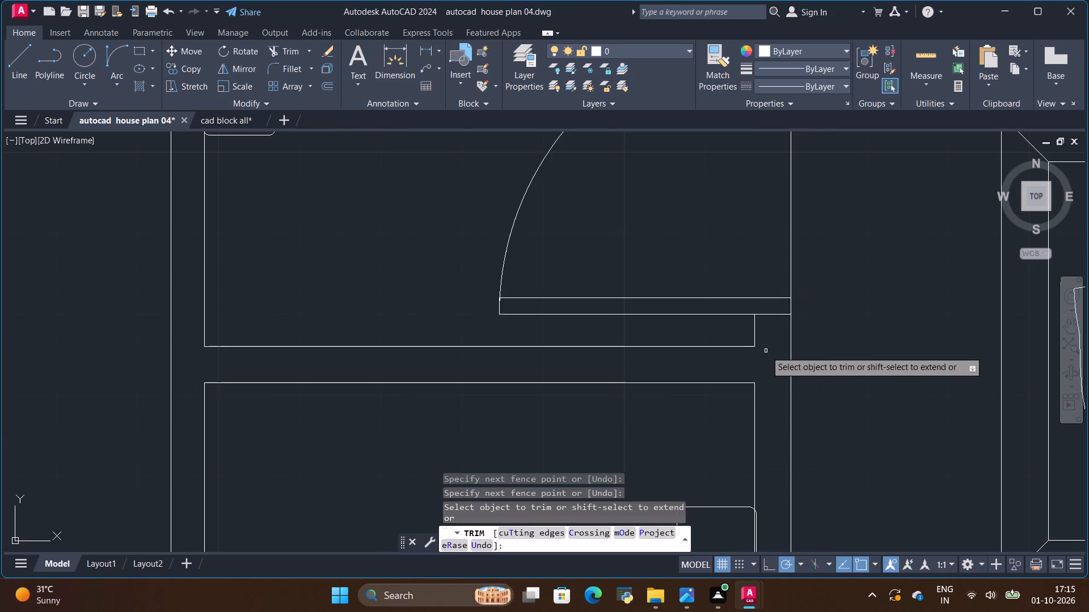
{"action": "scroll", "coordinate": [754, 344], "scroll_direction": "down", "scroll_amount": 2}
{"action": "scroll", "coordinate": [530, 362], "scroll_direction": "down", "scroll_amount": 2}
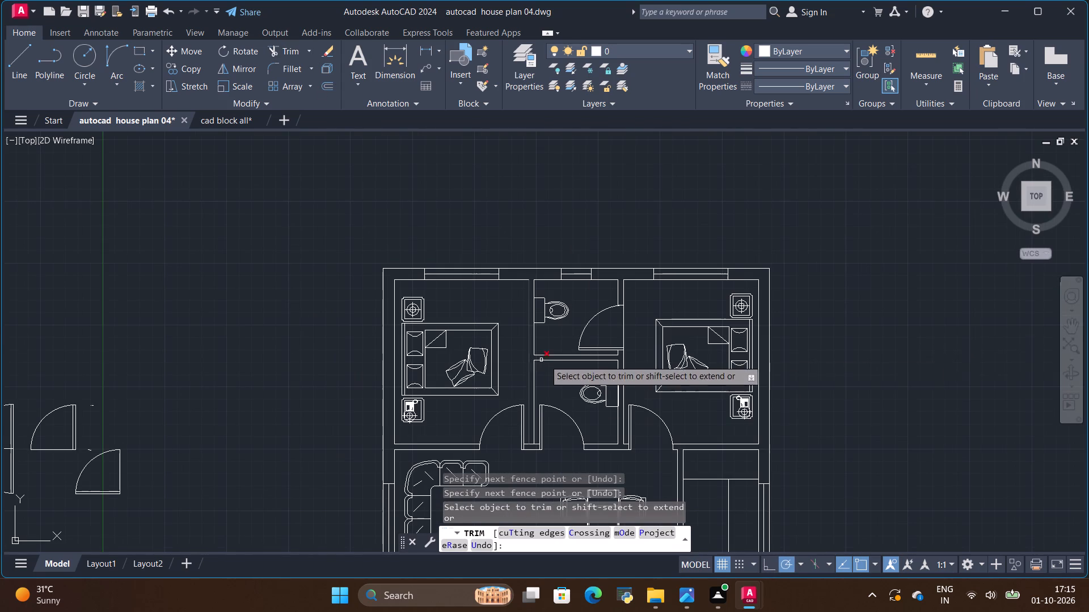
{"action": "key", "text": "space"}
Inspect the floor plan's staircase, bedrooms and balconies, and compare the layout with the first-floor reference image.
{"action": "scroll", "coordinate": [851, 318], "scroll_direction": "down", "scroll_amount": 2}
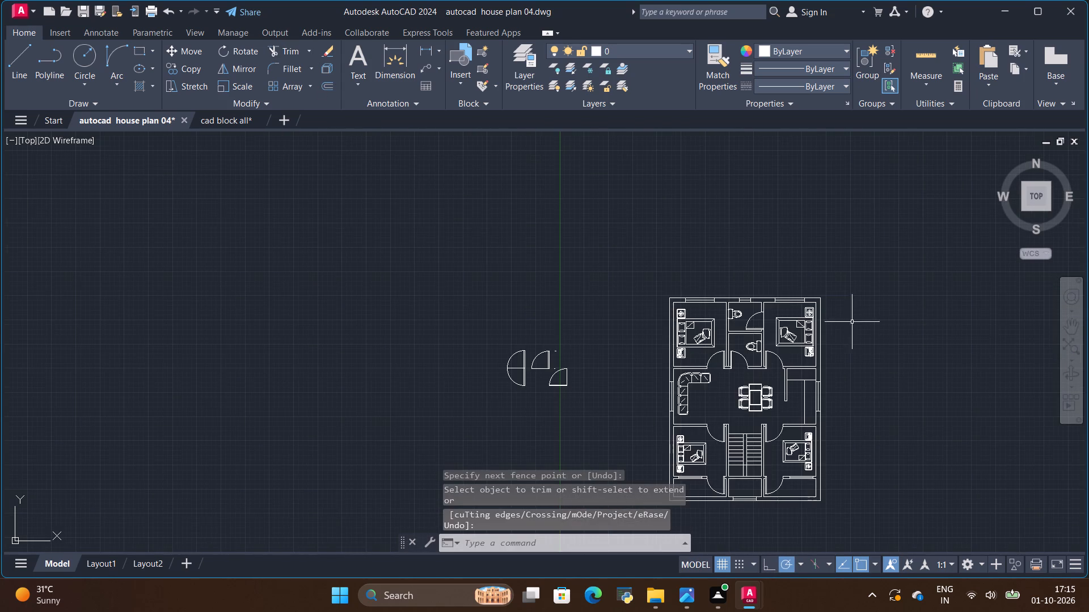
{"action": "scroll", "coordinate": [855, 325], "scroll_direction": "down", "scroll_amount": 1}
{"action": "scroll", "coordinate": [806, 435], "scroll_direction": "up", "scroll_amount": 3}
{"action": "scroll", "coordinate": [717, 392], "scroll_direction": "up", "scroll_amount": 2}
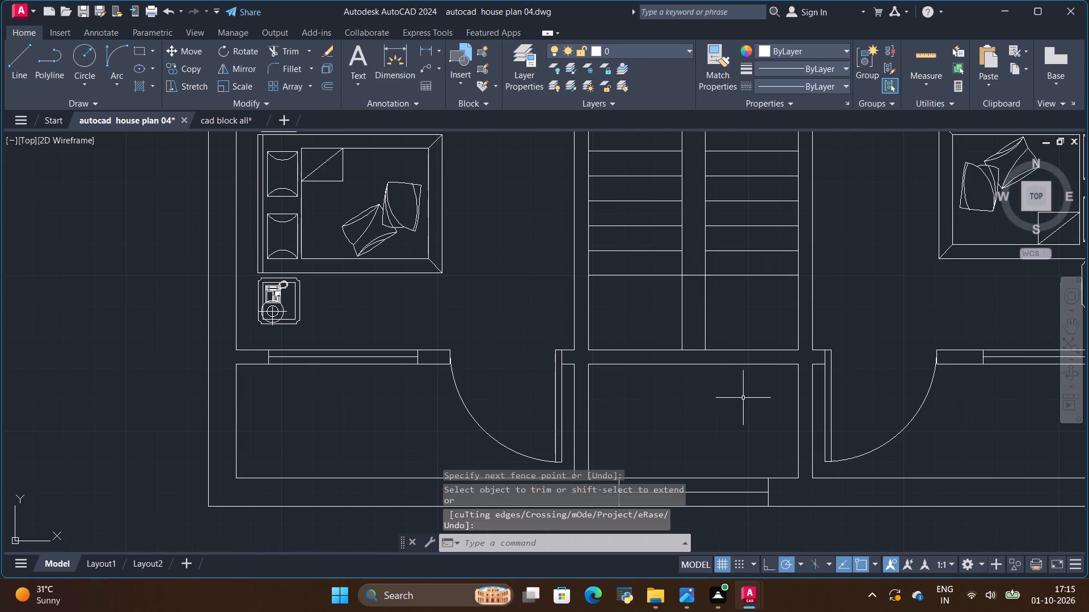
{"action": "scroll", "coordinate": [762, 400], "scroll_direction": "down", "scroll_amount": 1}
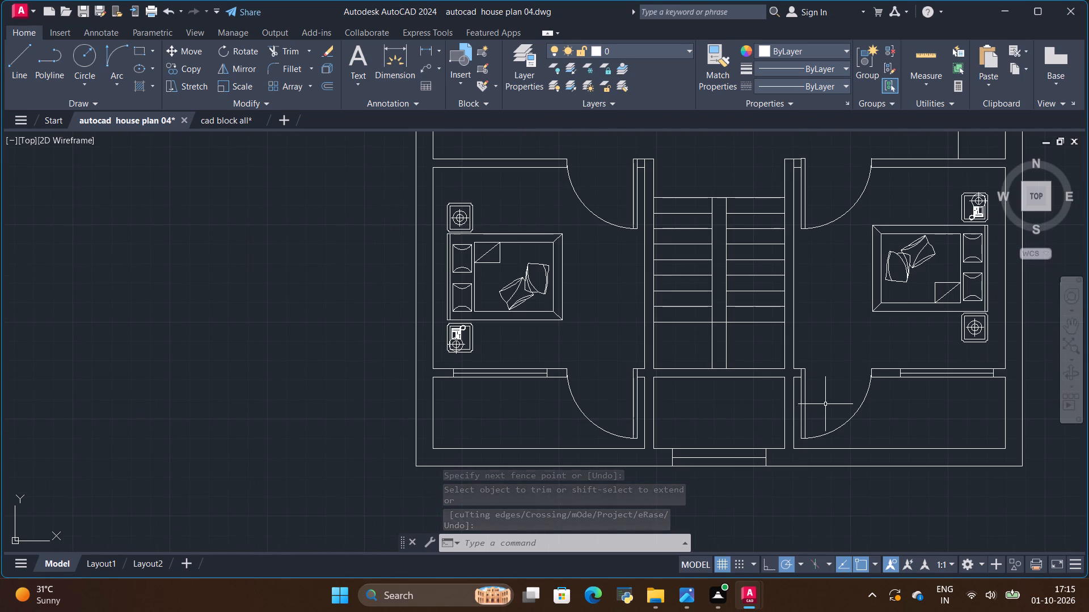
{"action": "scroll", "coordinate": [842, 431], "scroll_direction": "down", "scroll_amount": 1}
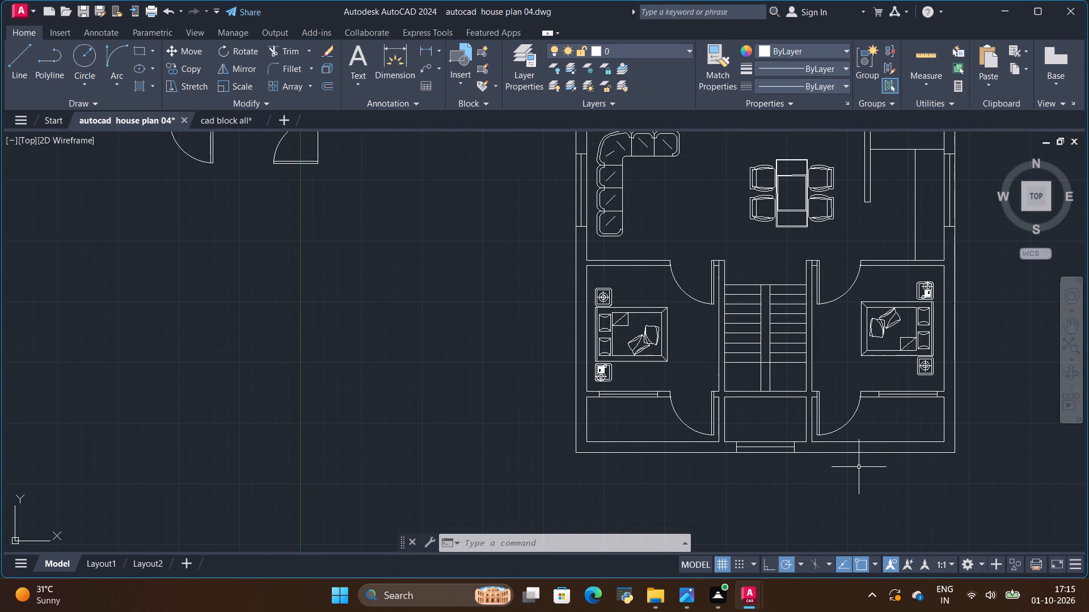
{"action": "scroll", "coordinate": [857, 467], "scroll_direction": "down", "scroll_amount": 1}
{"action": "key", "text": "alt+Tab"}
{"action": "scroll", "coordinate": [603, 325], "scroll_direction": "down", "scroll_amount": 2}
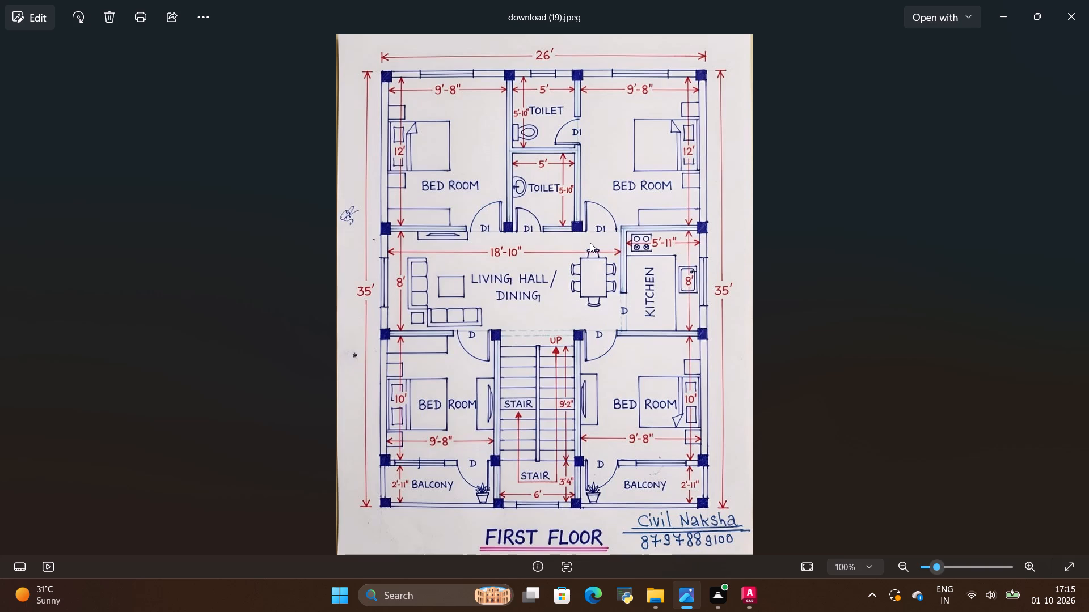
Return to AutoCAD and browse the chair blocks in the block library drawing, checking the floor plan for furniture still missing.
{"action": "key", "text": "alt+Tab"}
{"action": "scroll", "coordinate": [656, 288], "scroll_direction": "down", "scroll_amount": 3}
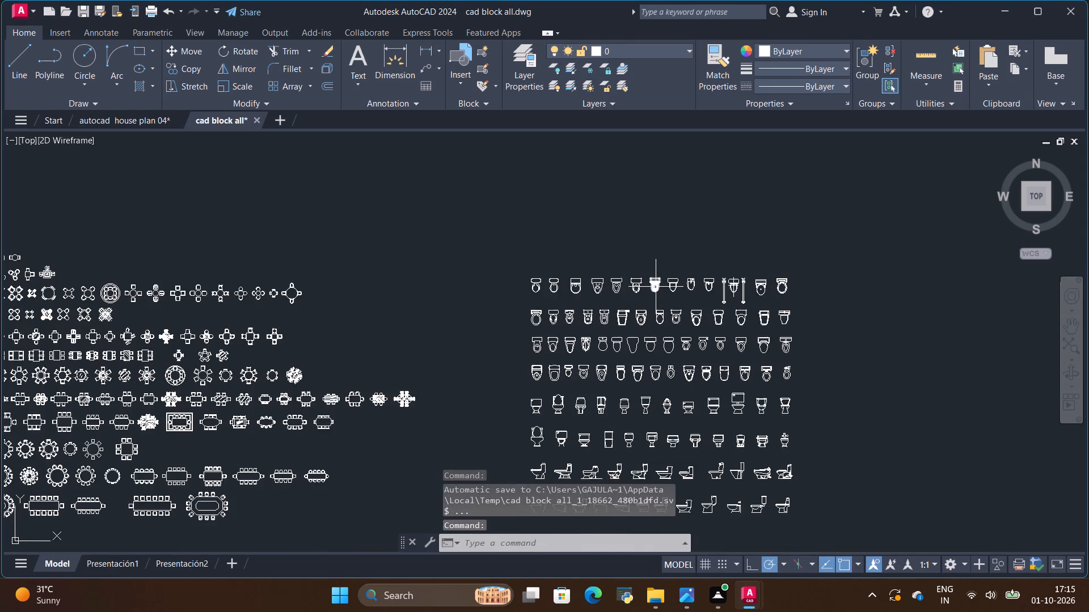
{"action": "scroll", "coordinate": [657, 273], "scroll_direction": "down", "scroll_amount": 2}
{"action": "scroll", "coordinate": [472, 408], "scroll_direction": "up", "scroll_amount": 2}
{"action": "scroll", "coordinate": [408, 433], "scroll_direction": "up", "scroll_amount": 2}
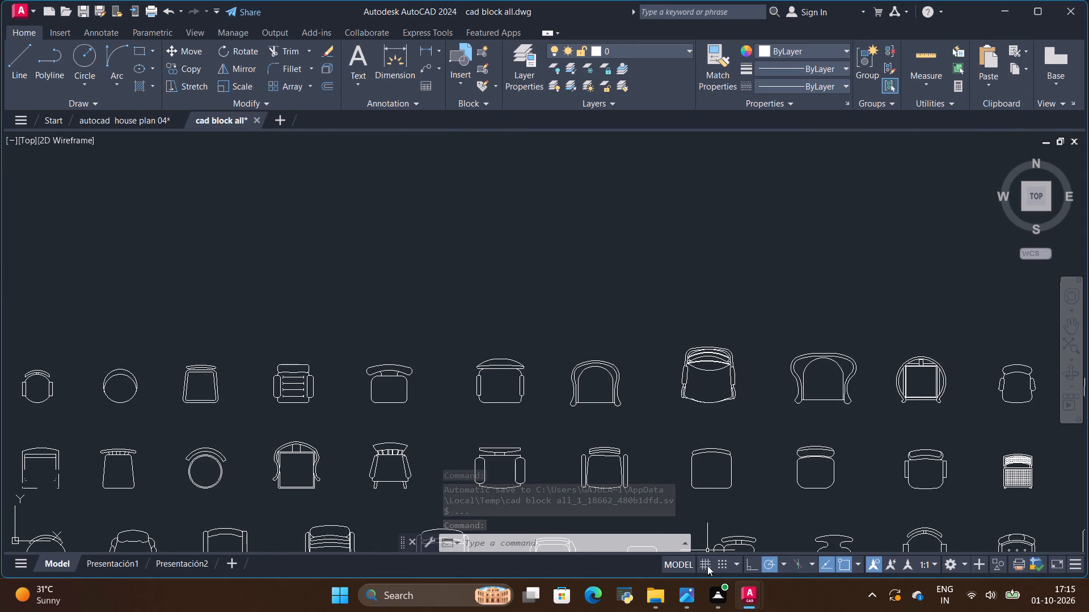
{"action": "left_click", "coordinate": [130, 116]}
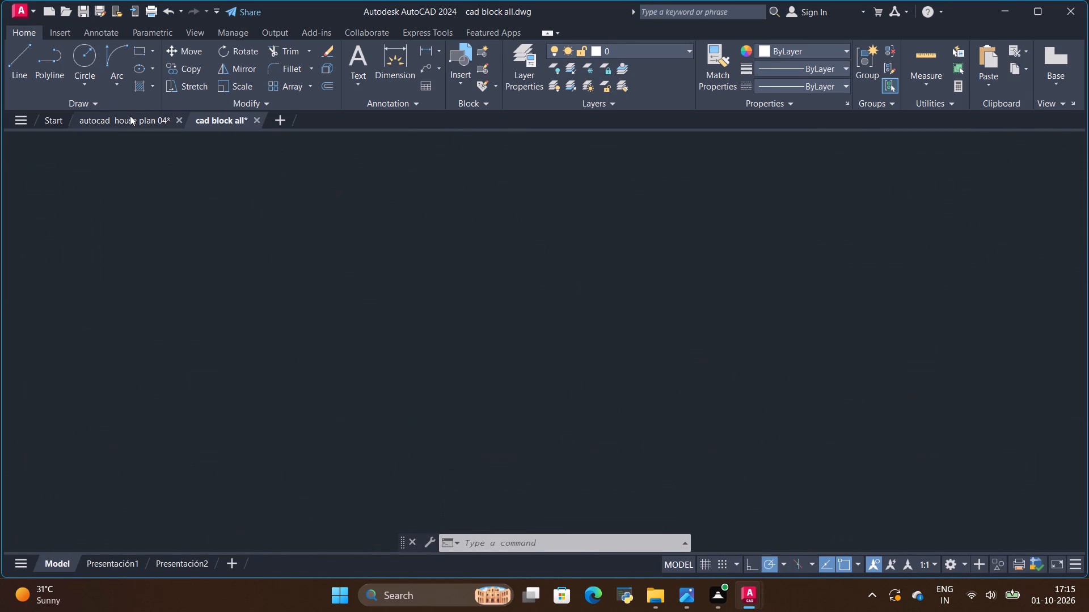
{"action": "scroll", "coordinate": [440, 227], "scroll_direction": "down", "scroll_amount": 2}
{"action": "scroll", "coordinate": [531, 210], "scroll_direction": "up", "scroll_amount": 2}
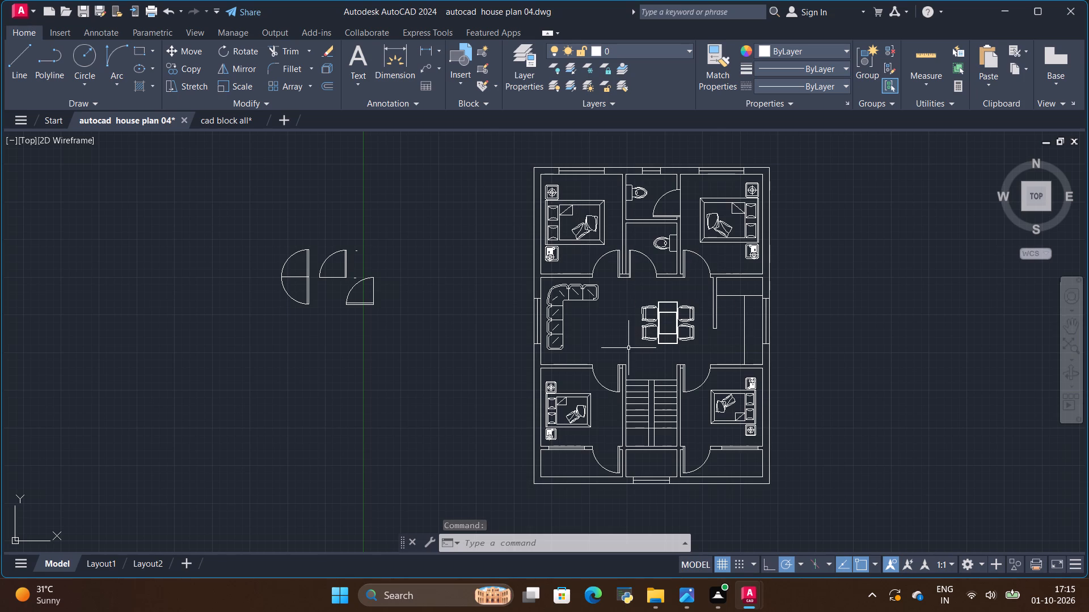
{"action": "left_click", "coordinate": [217, 119]}
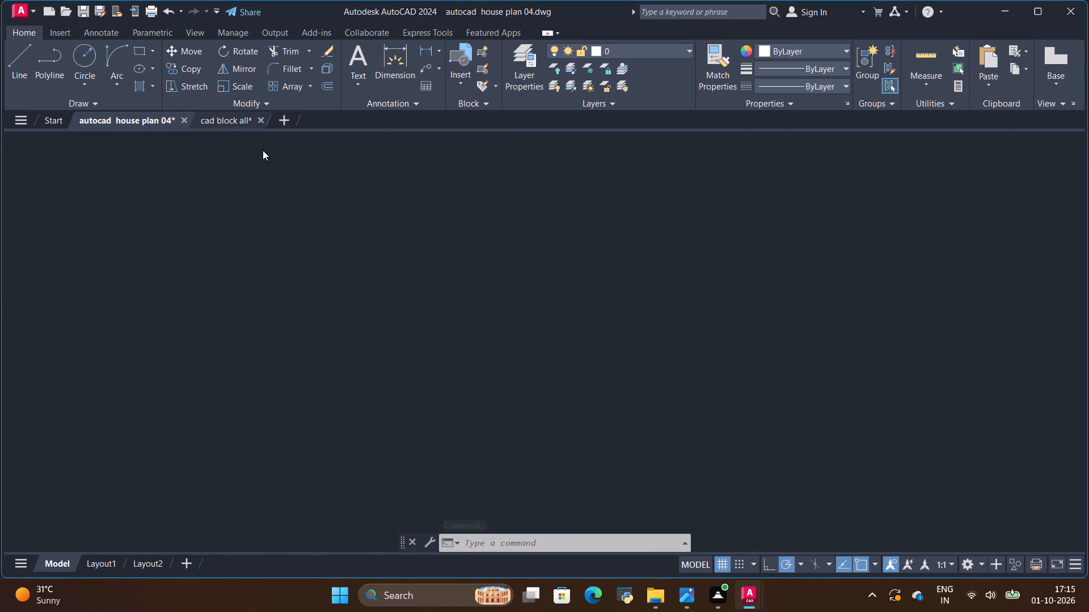
{"action": "scroll", "coordinate": [427, 248], "scroll_direction": "down", "scroll_amount": 1}
{"action": "scroll", "coordinate": [378, 341], "scroll_direction": "up", "scroll_amount": 2}
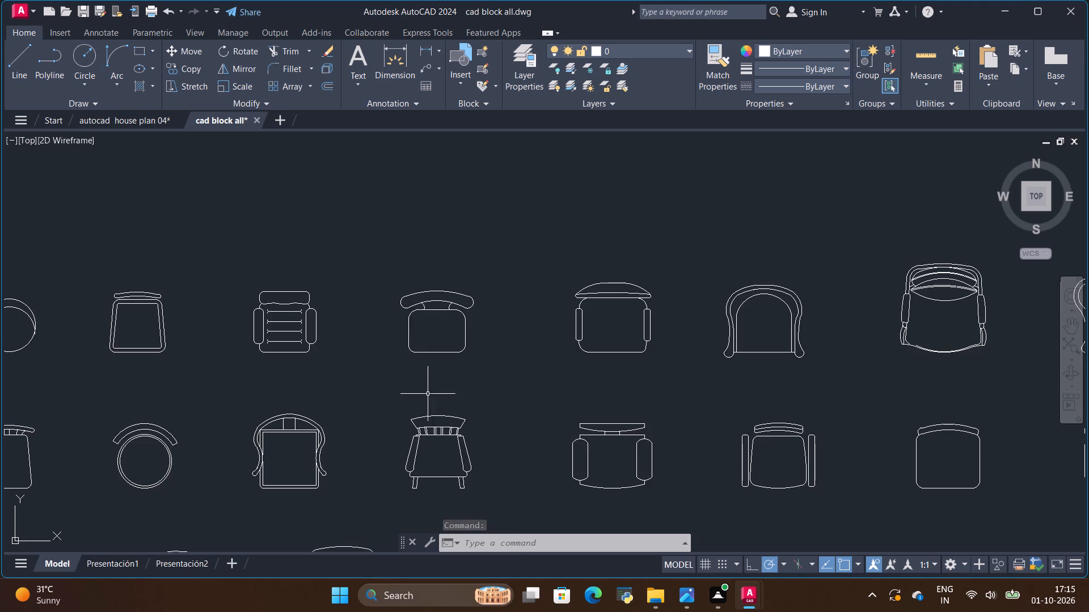
{"action": "scroll", "coordinate": [443, 333], "scroll_direction": "down", "scroll_amount": 2}
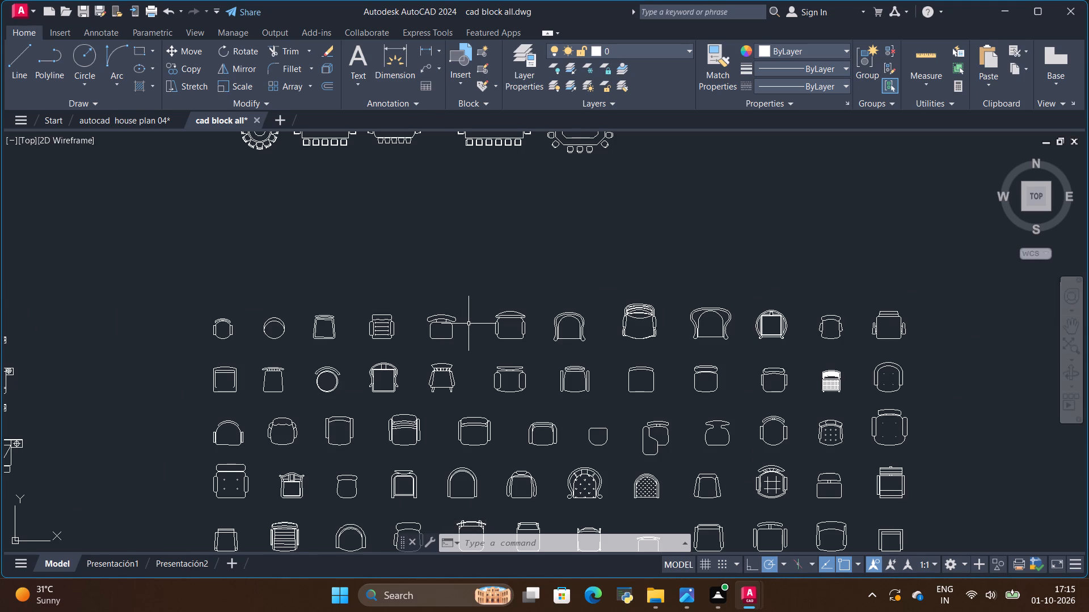
{"action": "scroll", "coordinate": [835, 333], "scroll_direction": "up", "scroll_amount": 2}
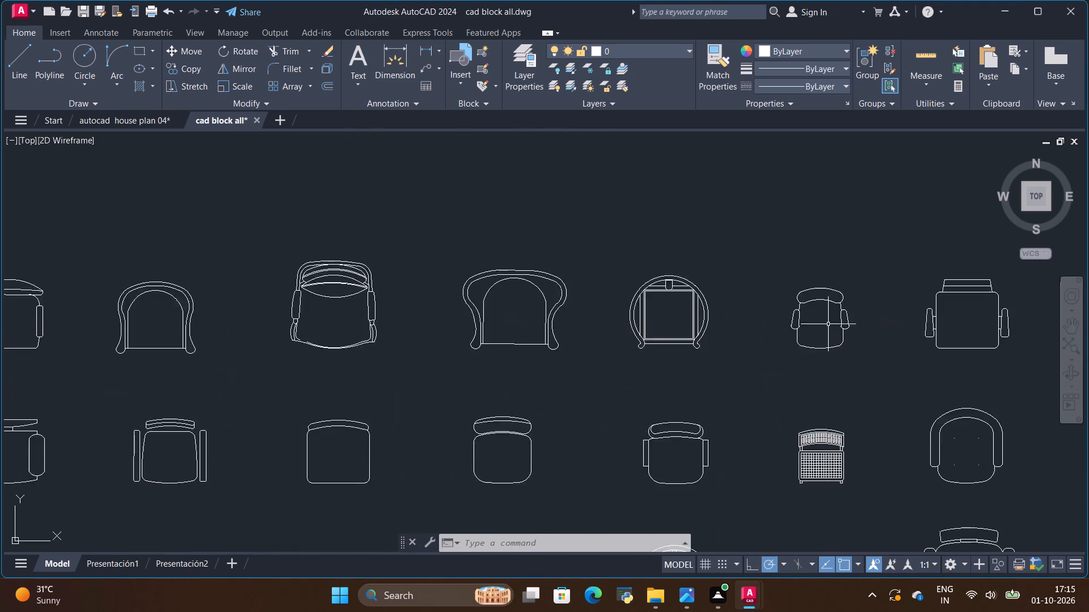
{"action": "scroll", "coordinate": [834, 299], "scroll_direction": "down", "scroll_amount": 4}
{"action": "scroll", "coordinate": [742, 358], "scroll_direction": "up", "scroll_amount": 3}
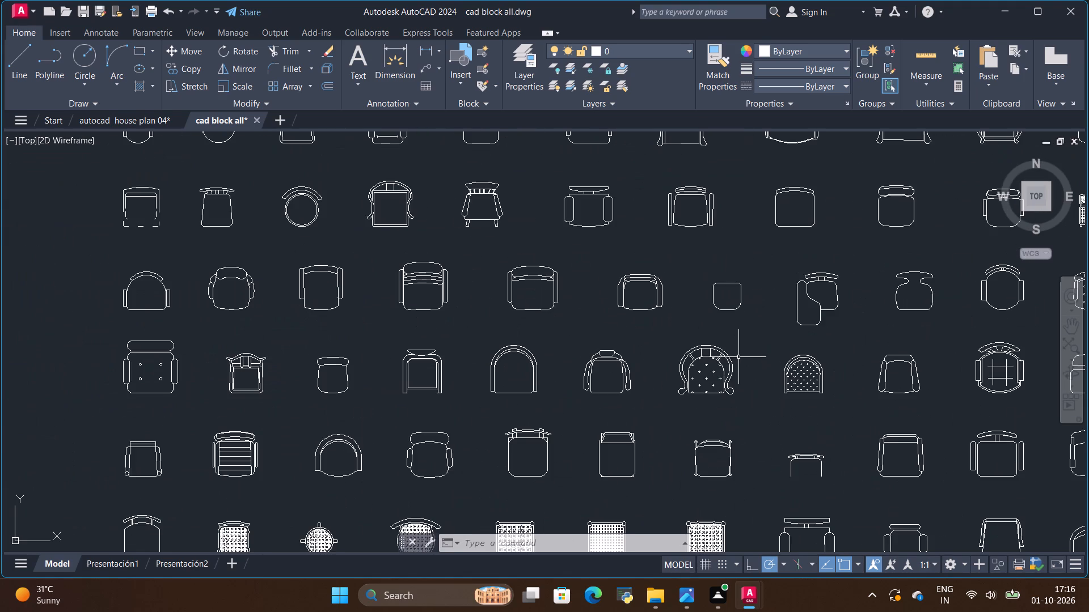
{"action": "scroll", "coordinate": [738, 356], "scroll_direction": "down", "scroll_amount": 2}
{"action": "scroll", "coordinate": [664, 273], "scroll_direction": "up", "scroll_amount": 2}
{"action": "scroll", "coordinate": [783, 247], "scroll_direction": "up", "scroll_amount": 1}
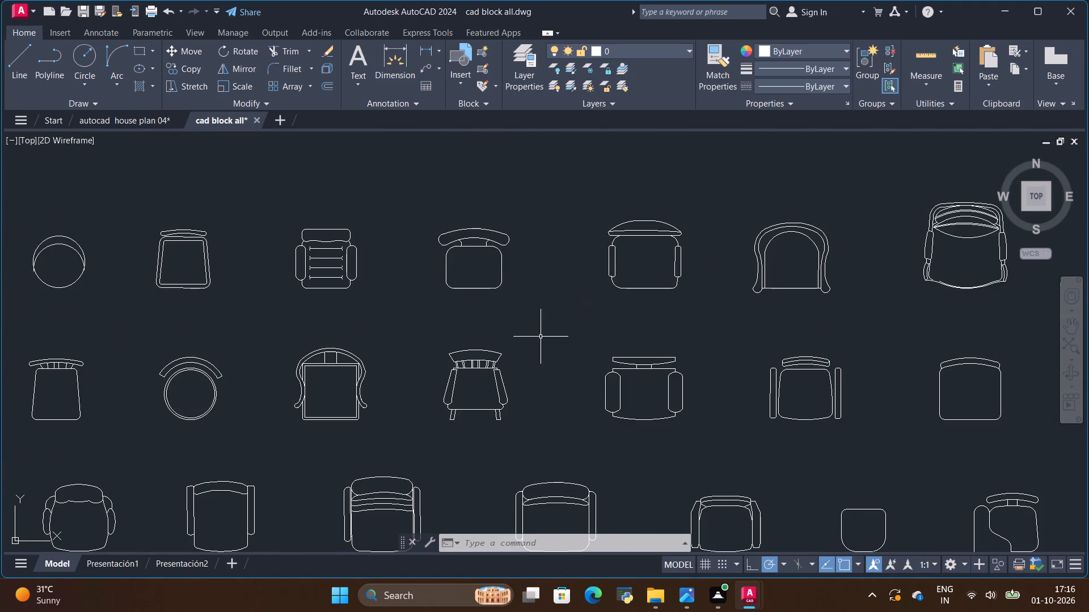
Copy the armchair block with horizontal seat slats from the block library and paste it into the house plan beside the east wall.
{"action": "left_click", "coordinate": [333, 284]}
{"action": "left_click", "coordinate": [343, 287]}
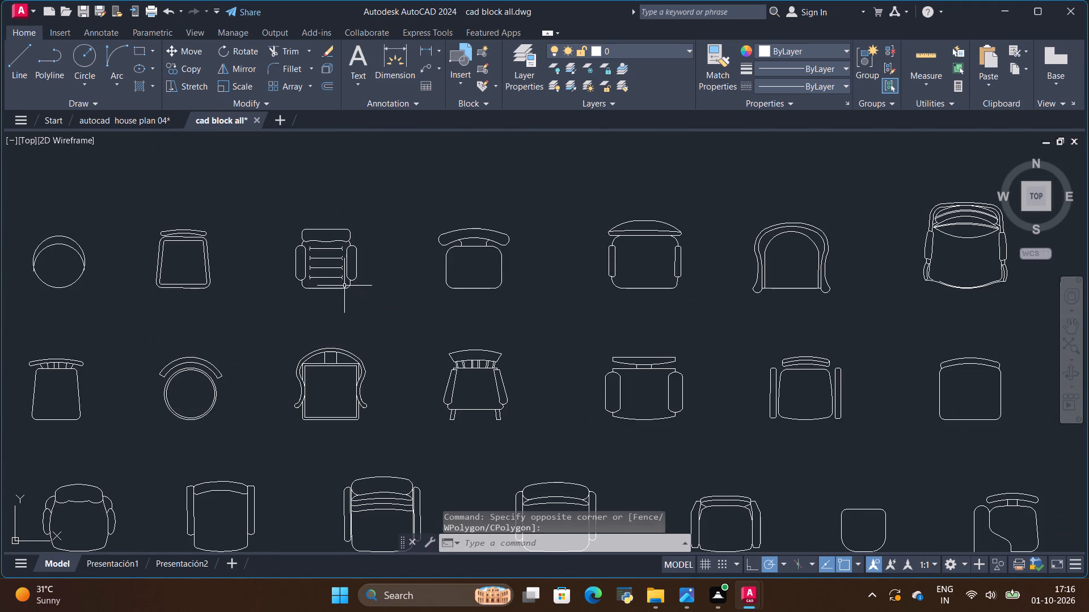
{"action": "left_click", "coordinate": [348, 278]}
{"action": "key", "text": "ctrl+c"}
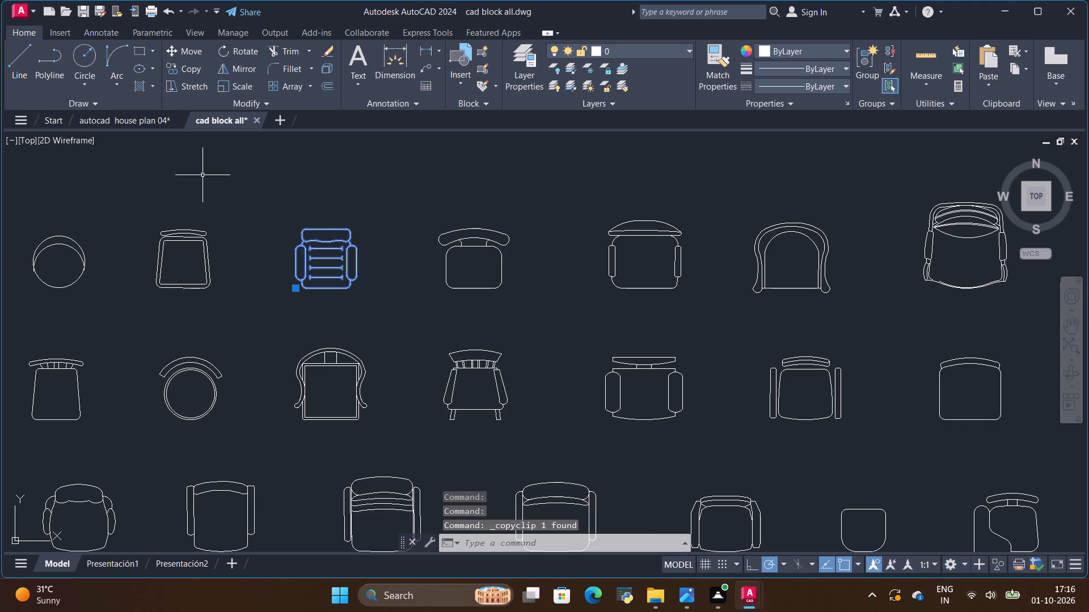
{"action": "left_click", "coordinate": [120, 122]}
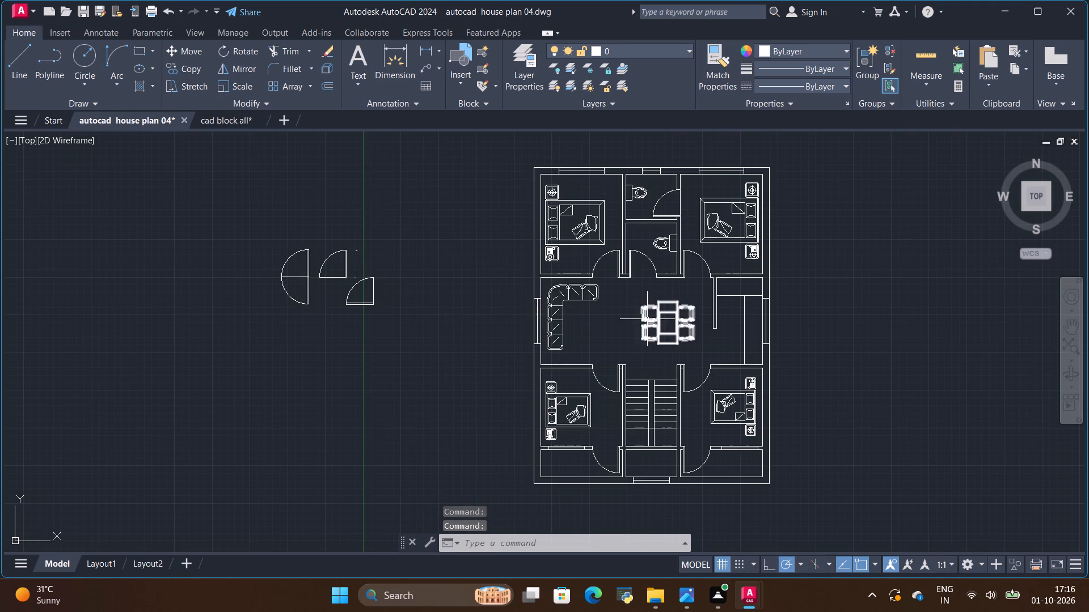
{"action": "scroll", "coordinate": [492, 291], "scroll_direction": "down", "scroll_amount": 2}
{"action": "left_click", "coordinate": [695, 289]}
{"action": "left_click", "coordinate": [714, 284]}
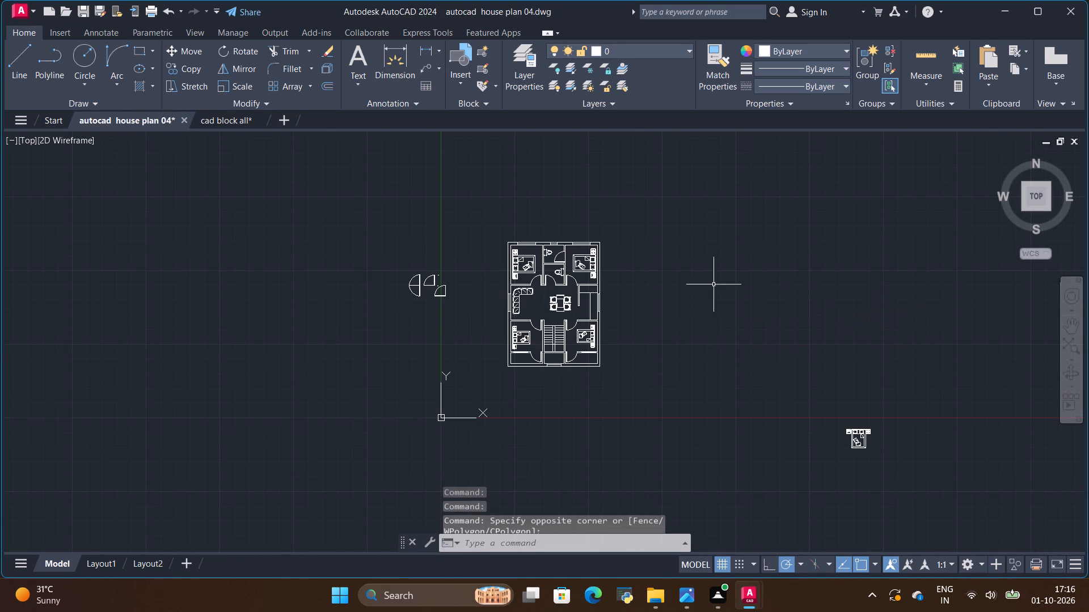
{"action": "key", "text": "ctrl+v"}
{"action": "left_click", "coordinate": [598, 315]}
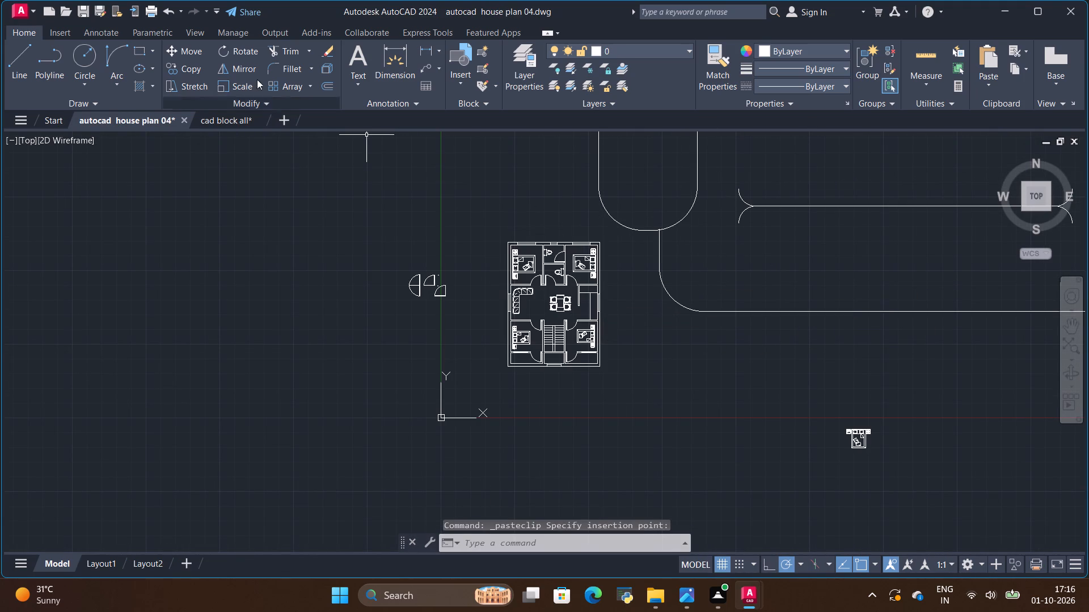
Scale the oversized pasted armchair down to a tiny fraction of its size, using a point on its armrest as base.
{"action": "left_click", "coordinate": [226, 87]}
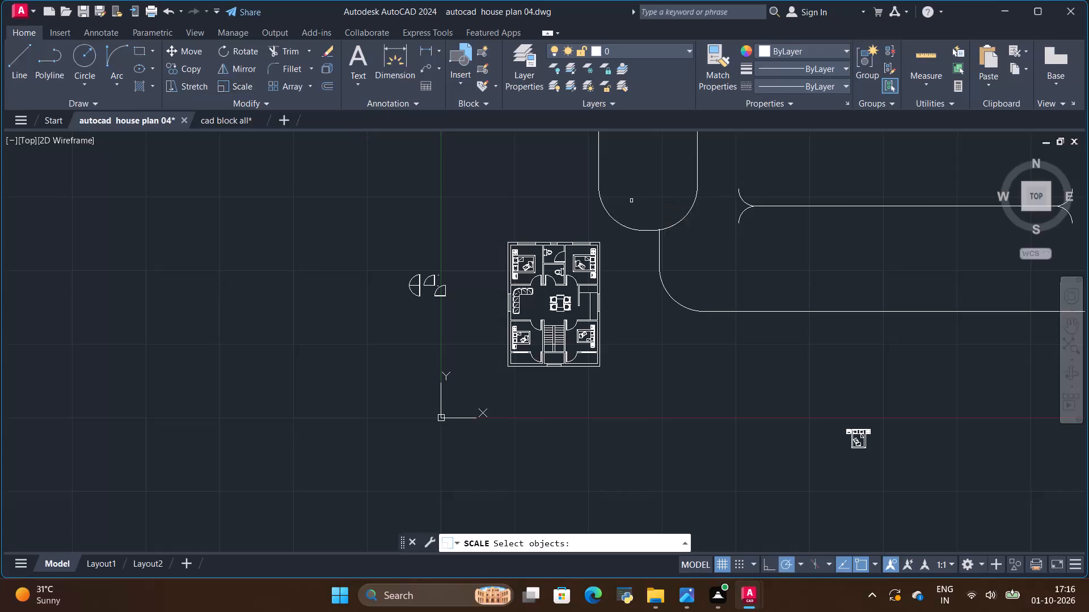
{"action": "key", "text": "space"}
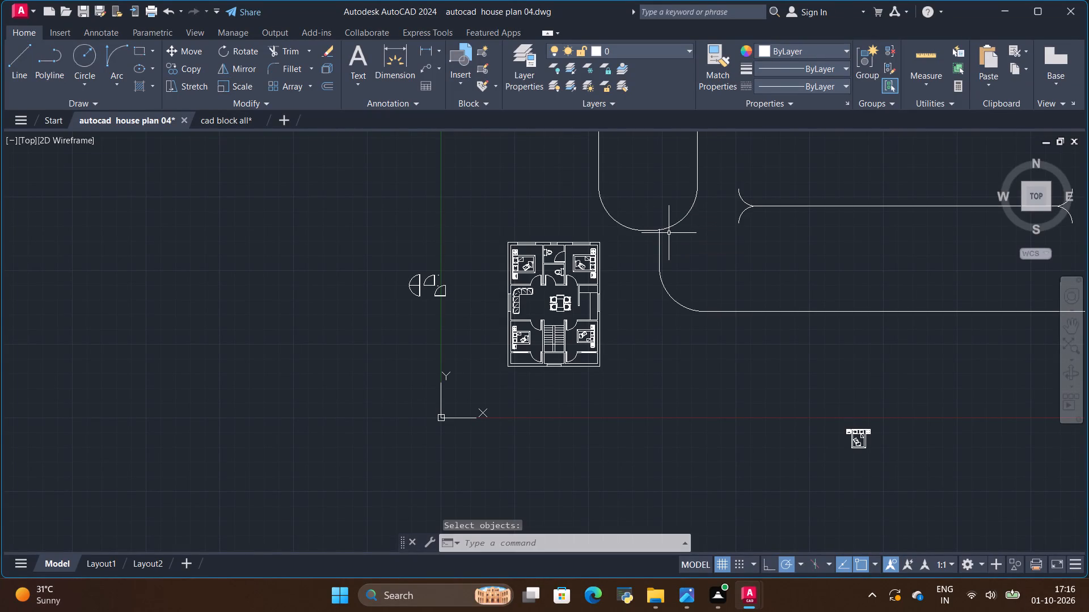
{"action": "left_click", "coordinate": [660, 229]}
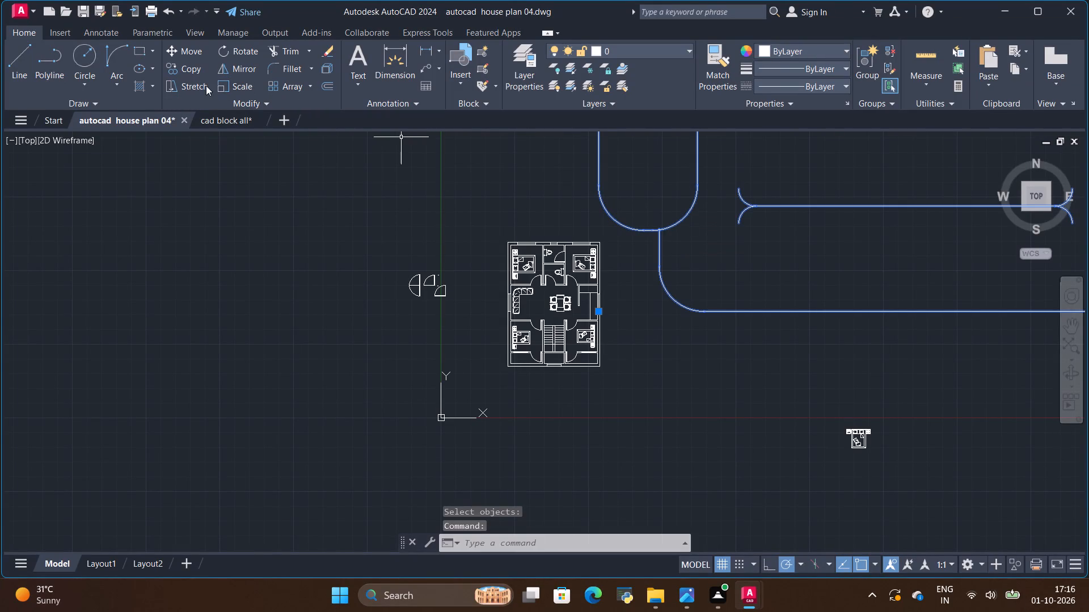
{"action": "left_click", "coordinate": [247, 88]}
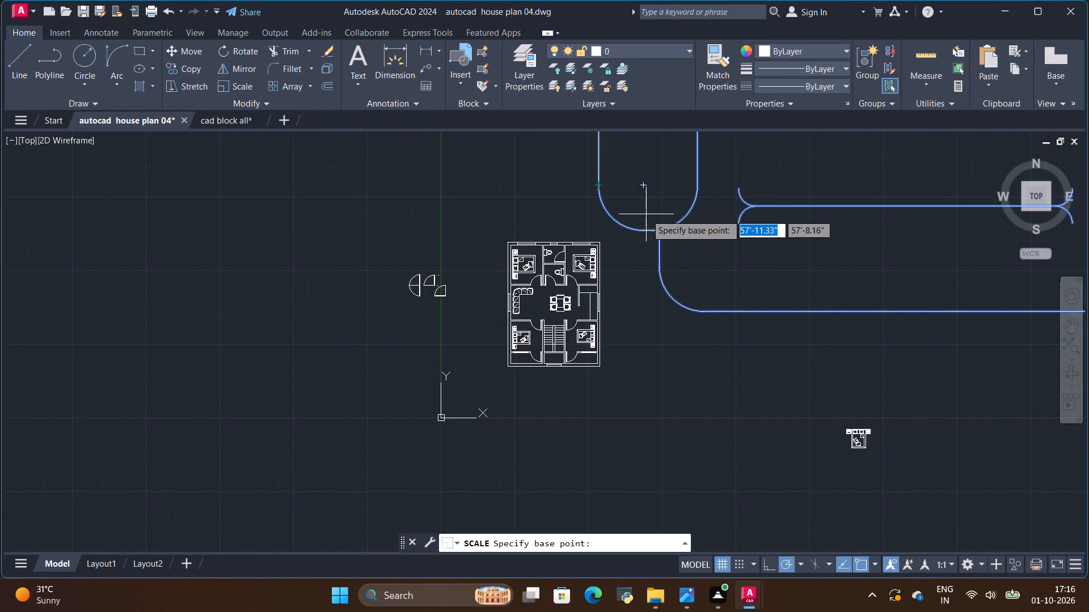
{"action": "left_click", "coordinate": [660, 230]}
{"action": "left_click", "coordinate": [660, 230]}
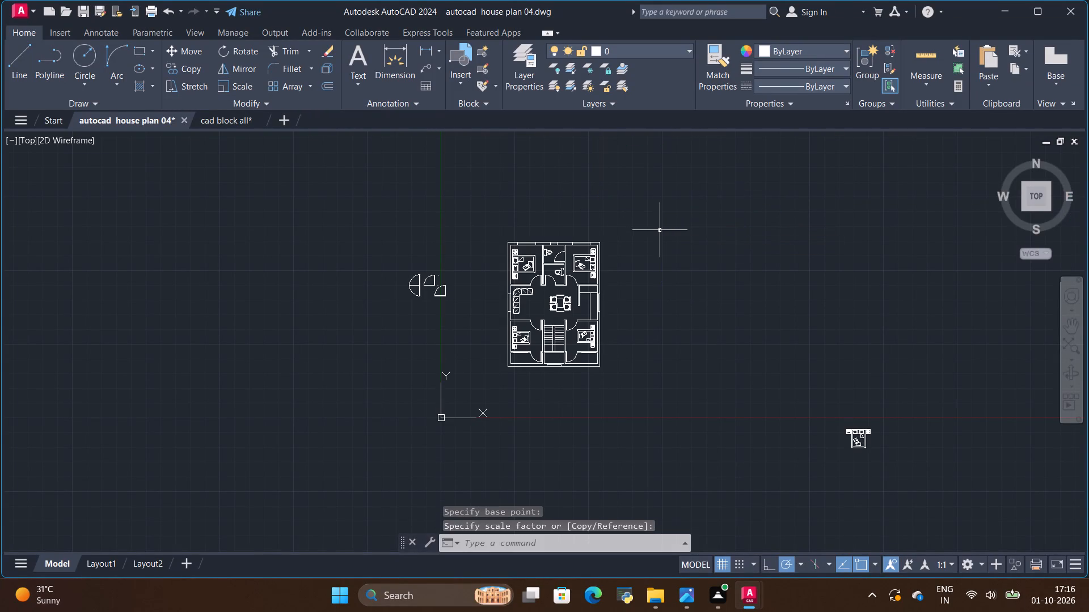
Move the tiny armchair into the living hall, between the L-shaped sofa's lower end and the southwest bedroom door.
{"action": "scroll", "coordinate": [660, 231], "scroll_direction": "up", "scroll_amount": 5}
{"action": "scroll", "coordinate": [637, 177], "scroll_direction": "up", "scroll_amount": 6}
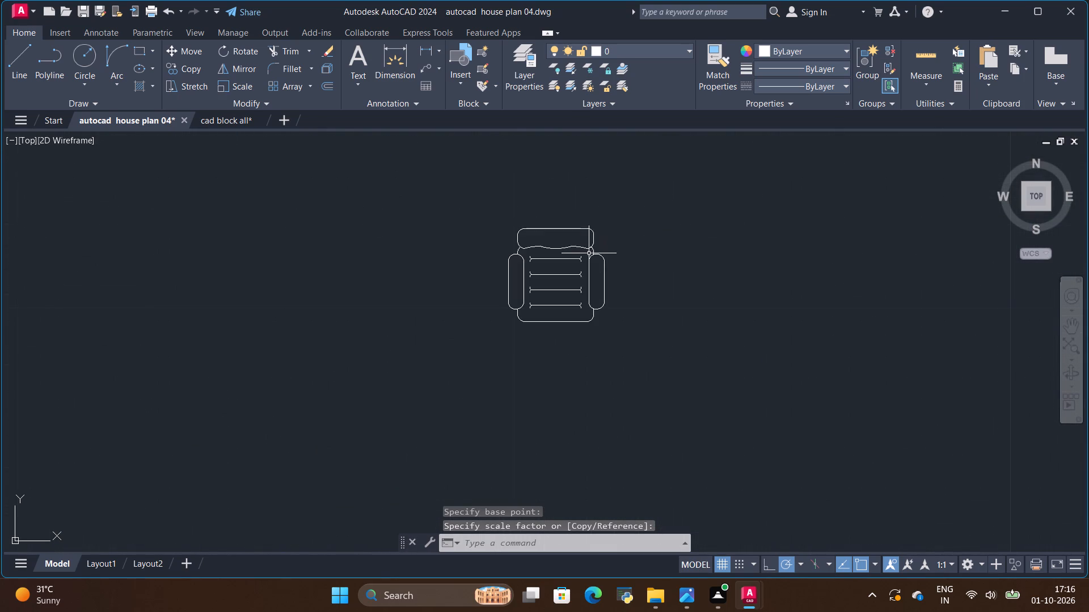
{"action": "left_click", "coordinate": [588, 249]}
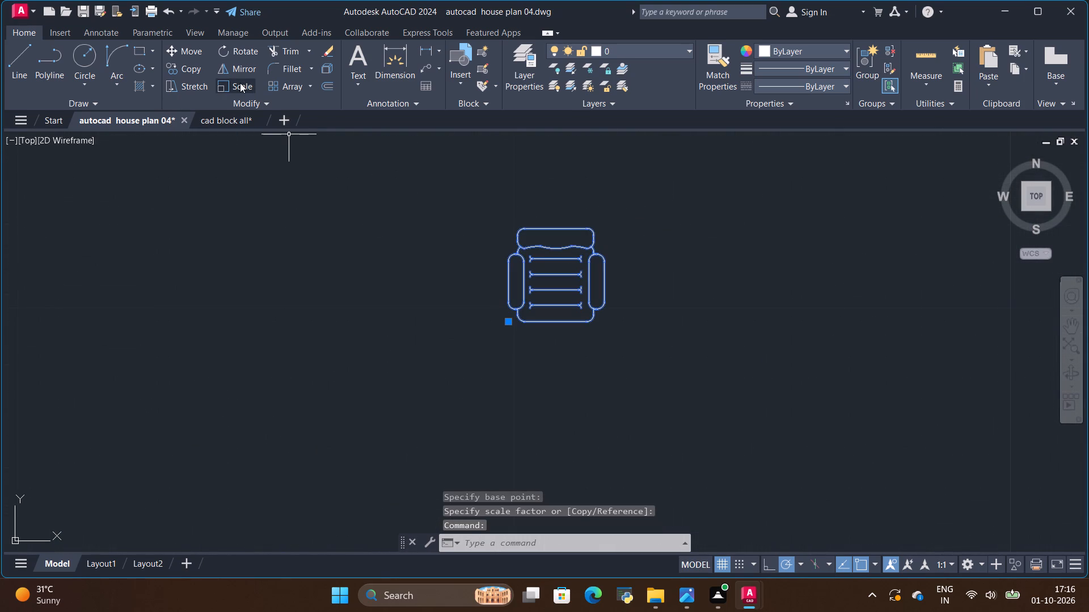
{"action": "left_click", "coordinate": [187, 52]}
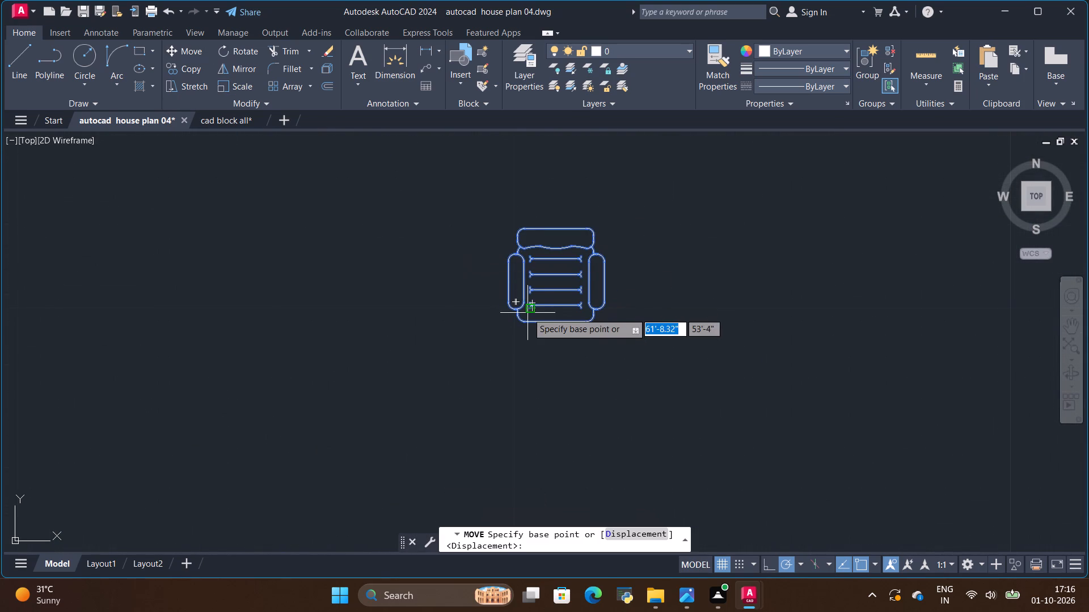
{"action": "left_click", "coordinate": [522, 309]}
{"action": "scroll", "coordinate": [871, 320], "scroll_direction": "down", "scroll_amount": 8}
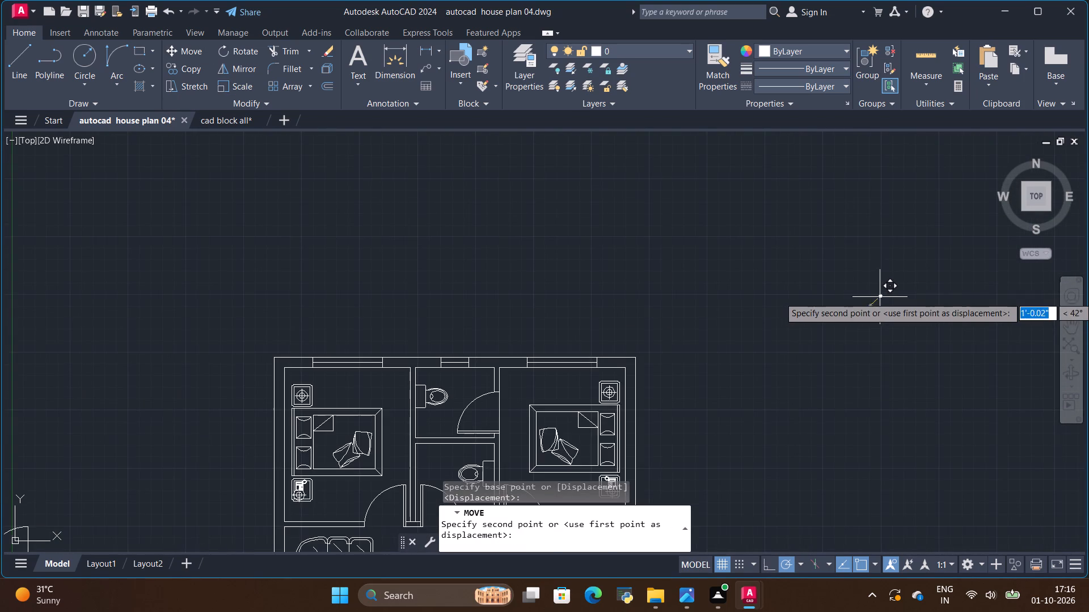
{"action": "scroll", "coordinate": [883, 278], "scroll_direction": "down", "scroll_amount": 1}
{"action": "scroll", "coordinate": [692, 269], "scroll_direction": "down", "scroll_amount": 2}
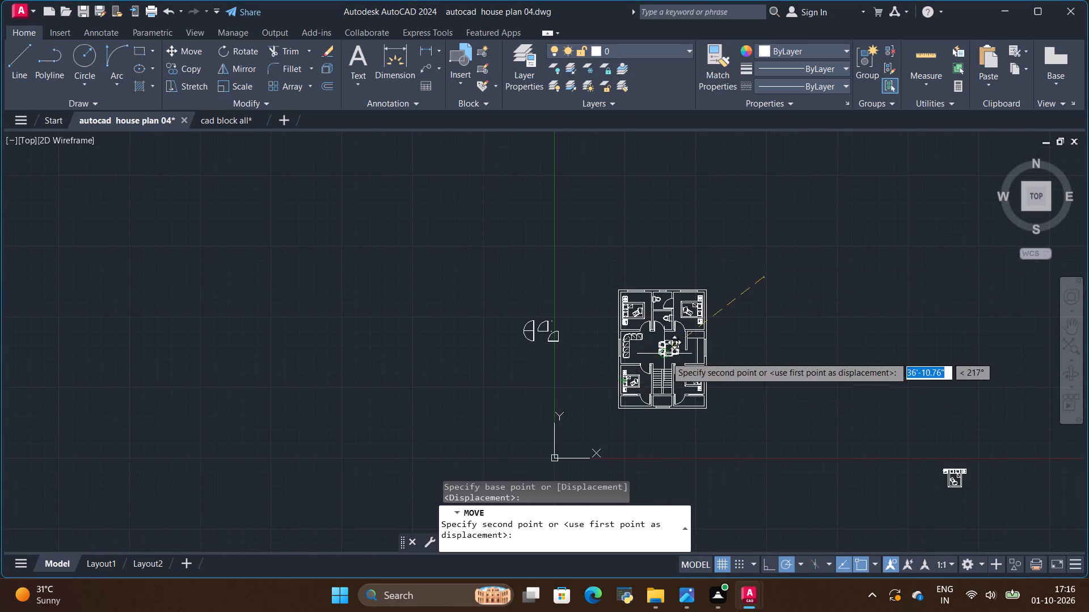
{"action": "scroll", "coordinate": [659, 361], "scroll_direction": "up", "scroll_amount": 6}
{"action": "left_click", "coordinate": [485, 321]}
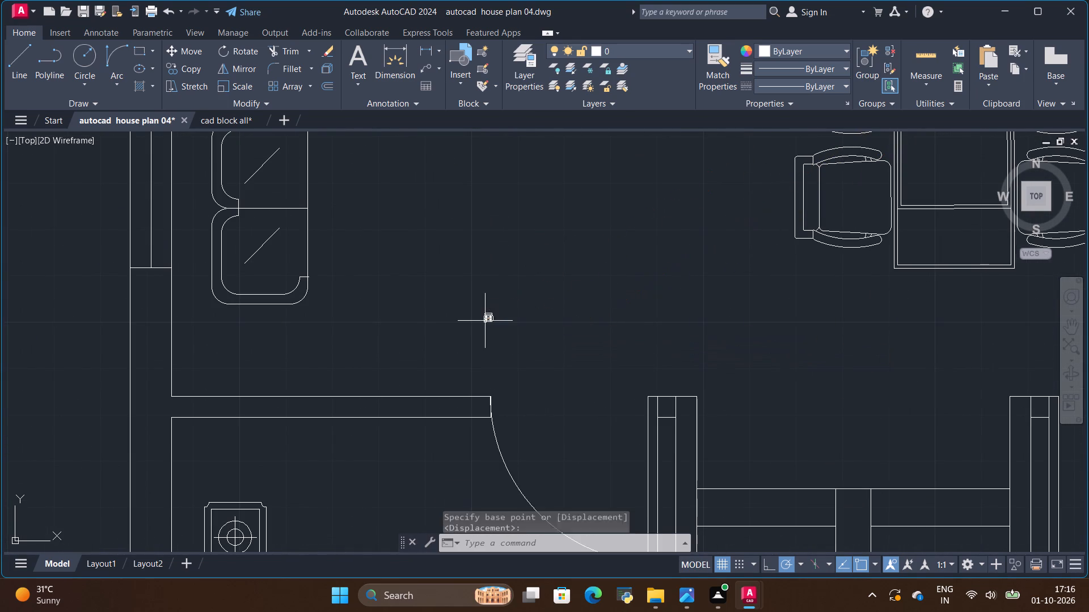
Scale the armchair up from its lower-left corner to slightly larger than the dining chairs.
{"action": "scroll", "coordinate": [484, 324], "scroll_direction": "up", "scroll_amount": 3}
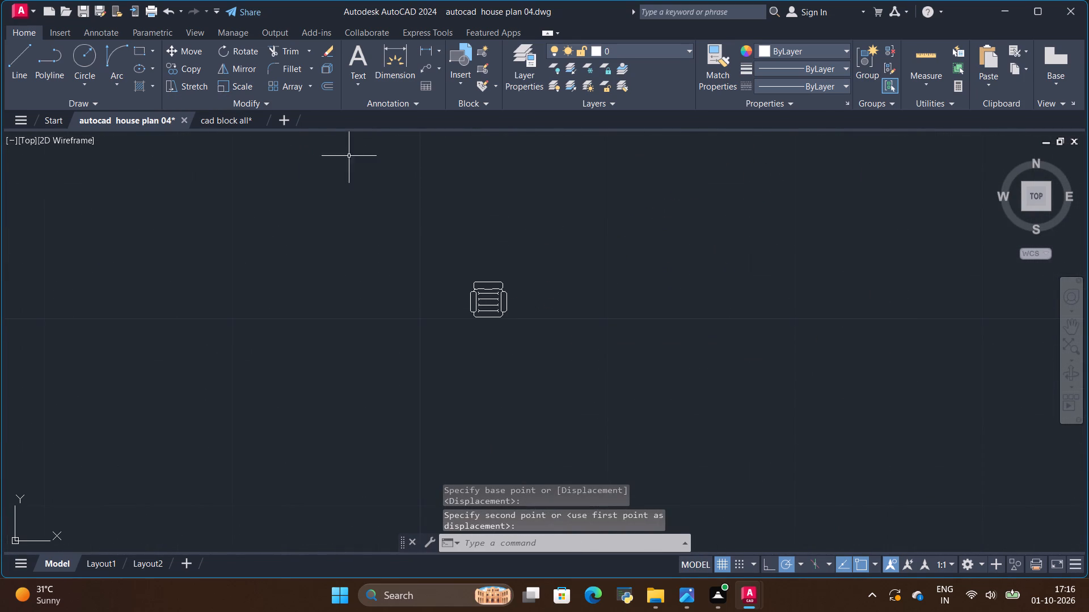
{"action": "left_click", "coordinate": [491, 288]}
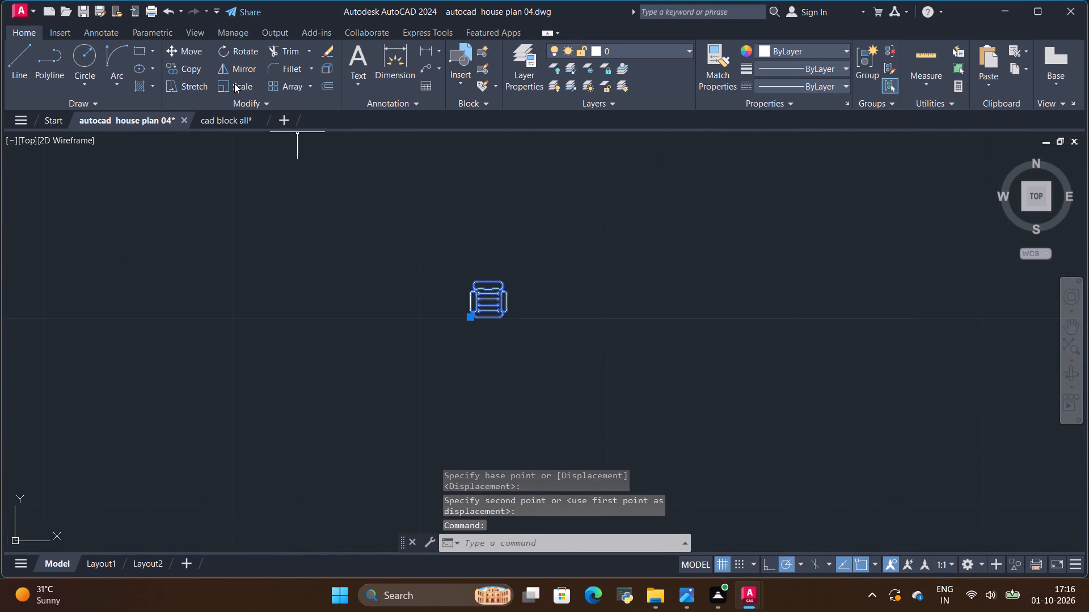
{"action": "left_click", "coordinate": [234, 83]}
{"action": "left_click", "coordinate": [473, 316]}
{"action": "scroll", "coordinate": [425, 355], "scroll_direction": "down", "scroll_amount": 4}
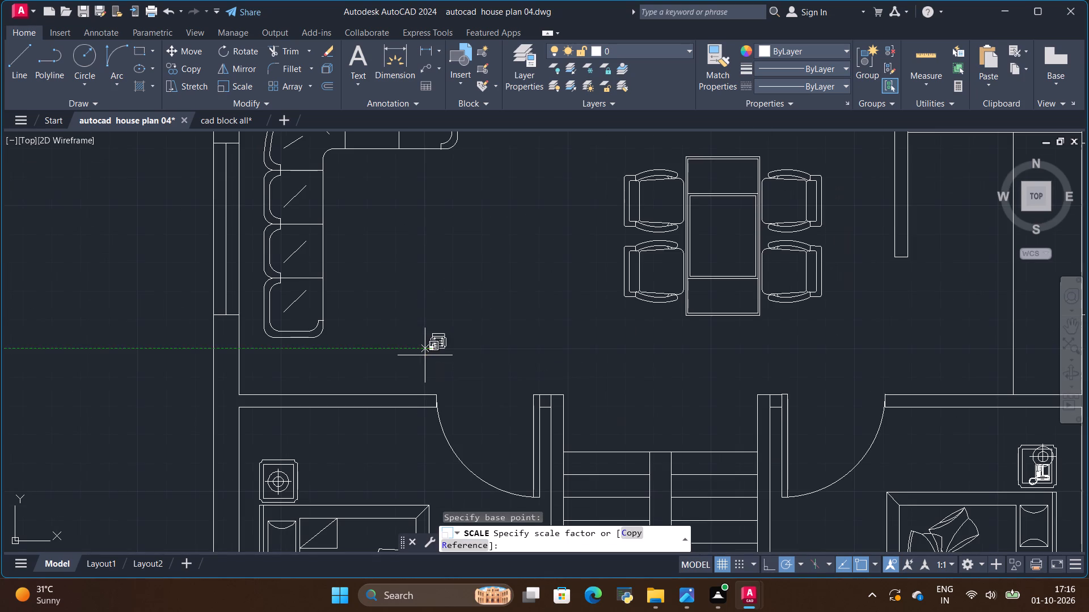
{"action": "scroll", "coordinate": [404, 371], "scroll_direction": "down", "scroll_amount": 1}
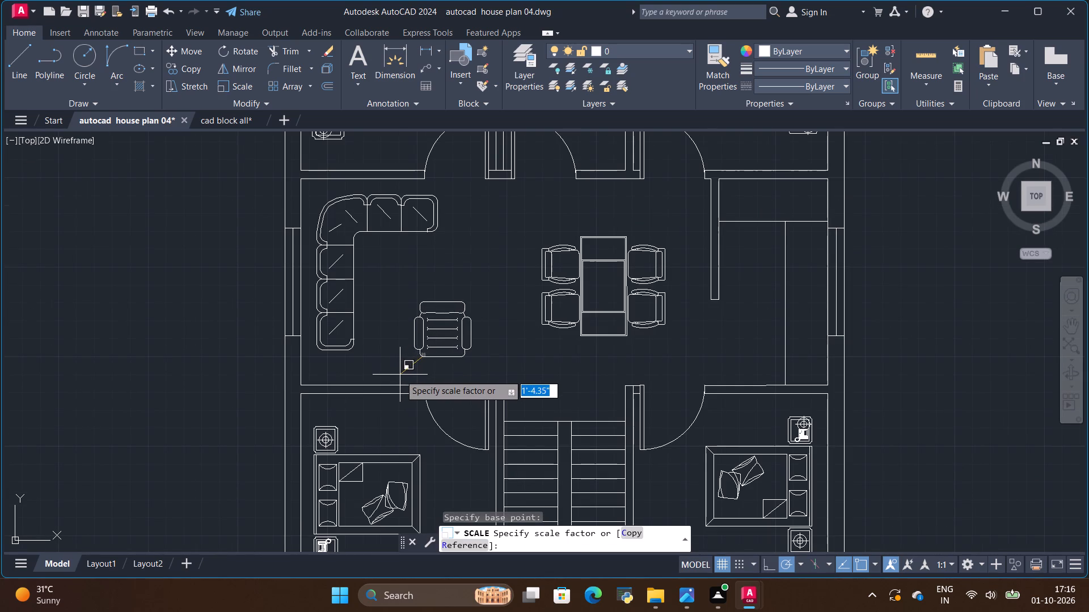
{"action": "left_click", "coordinate": [406, 375]}
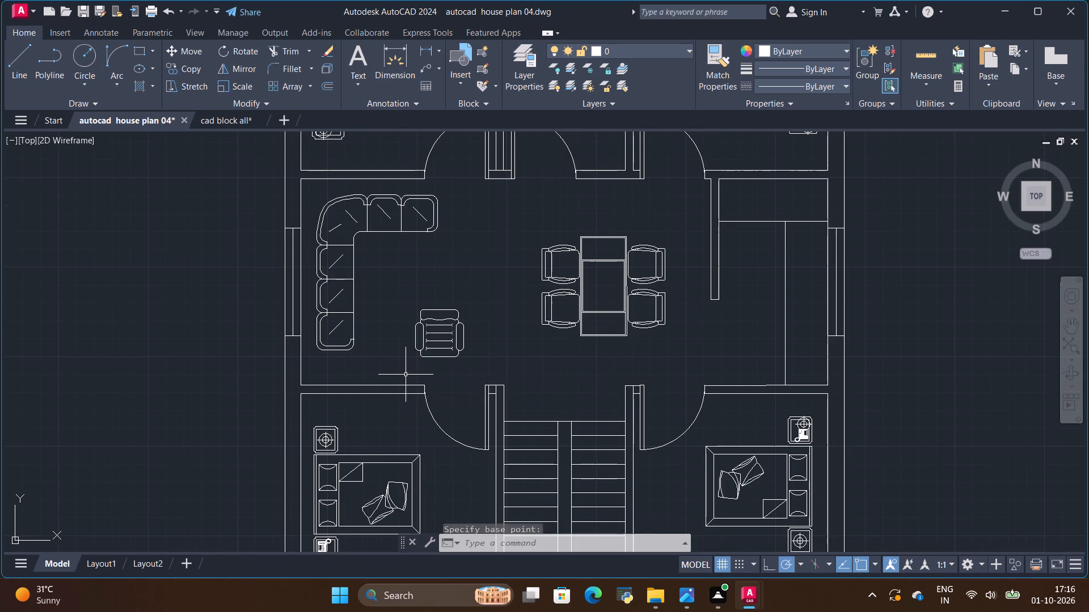
Rotate the armchair about its backrest so it sits diagonally in the living hall, with the backrest toward the southwest.
{"action": "left_click", "coordinate": [439, 348]}
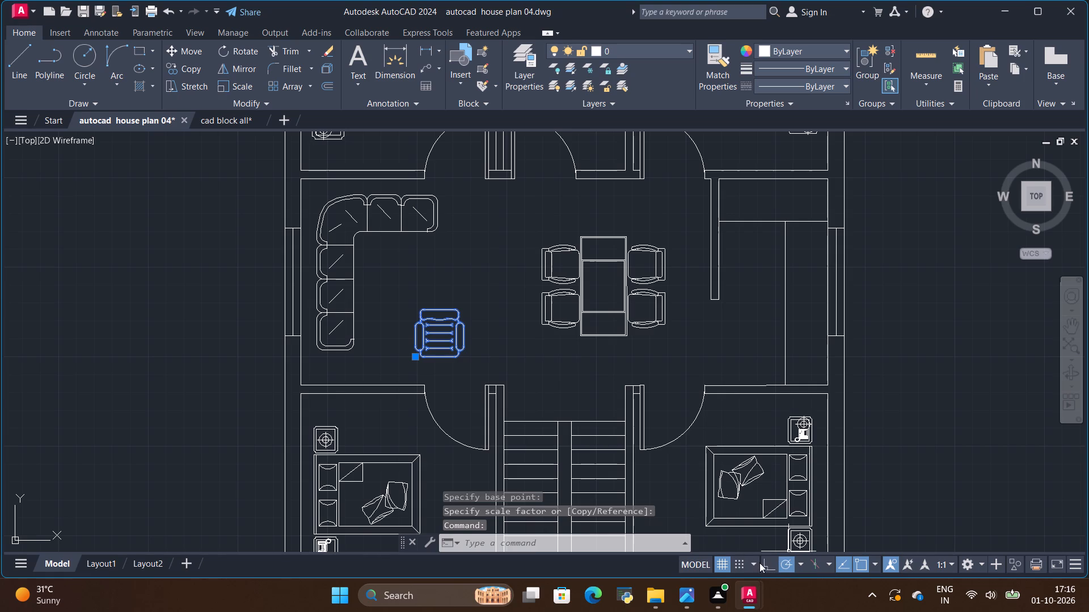
{"action": "left_click", "coordinate": [250, 50]}
{"action": "left_click", "coordinate": [444, 309]}
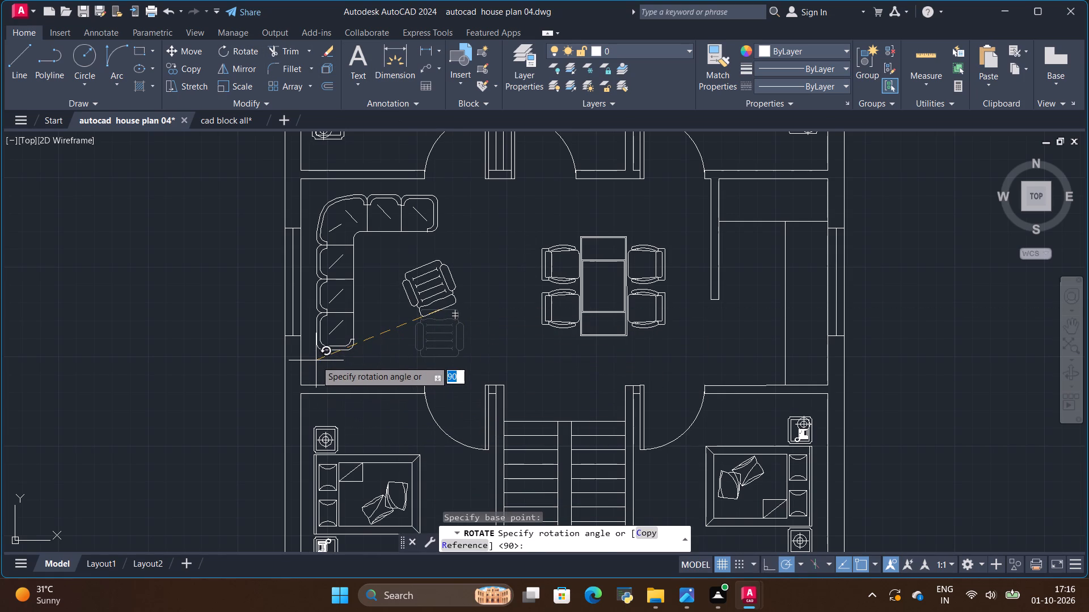
{"action": "left_click", "coordinate": [373, 258]}
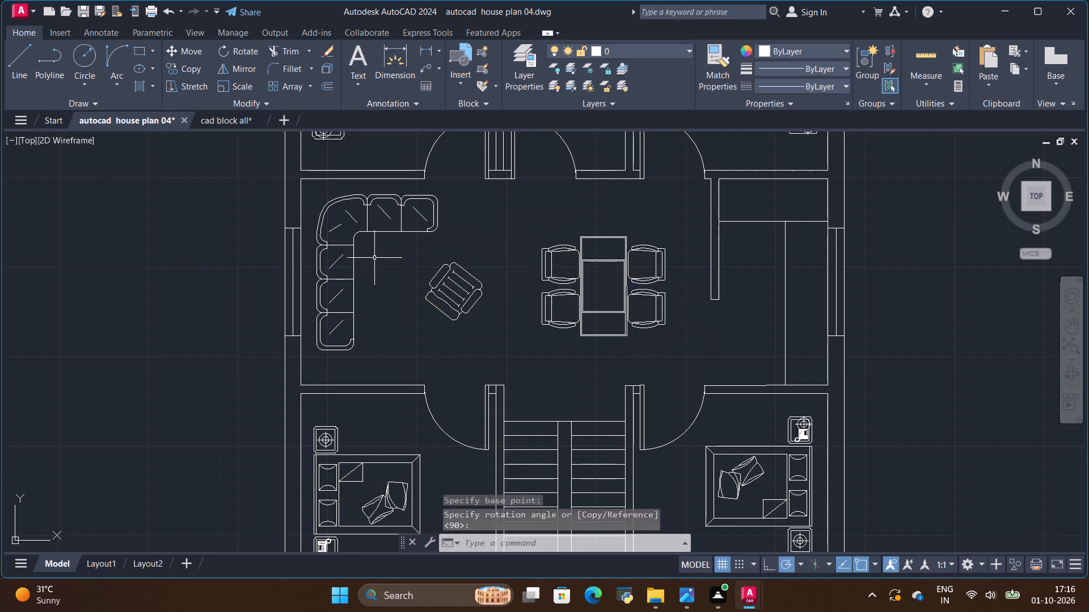
Move the rotated armchair southwest so it sits beside the lower end of the L-shaped sofa.
{"action": "left_click", "coordinate": [480, 292]}
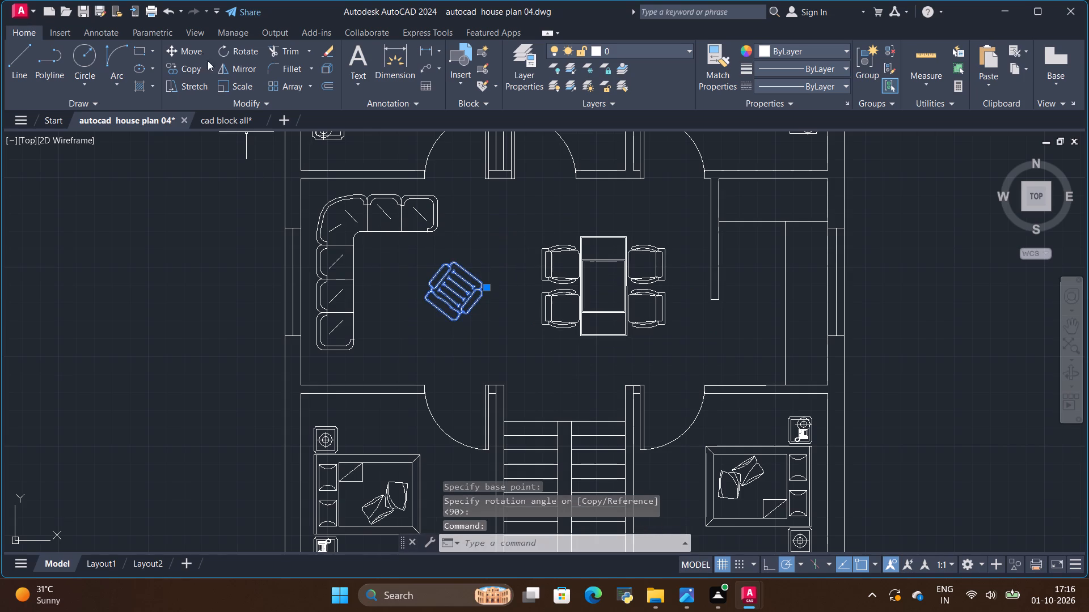
{"action": "left_click", "coordinate": [190, 52]}
{"action": "left_click", "coordinate": [420, 300]}
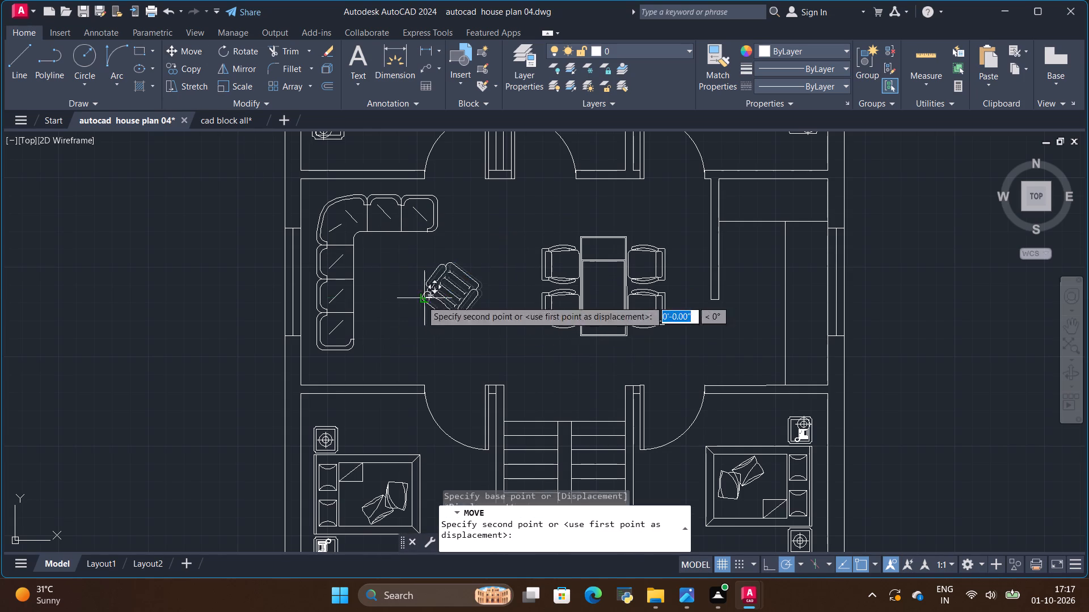
{"action": "left_click", "coordinate": [373, 348]}
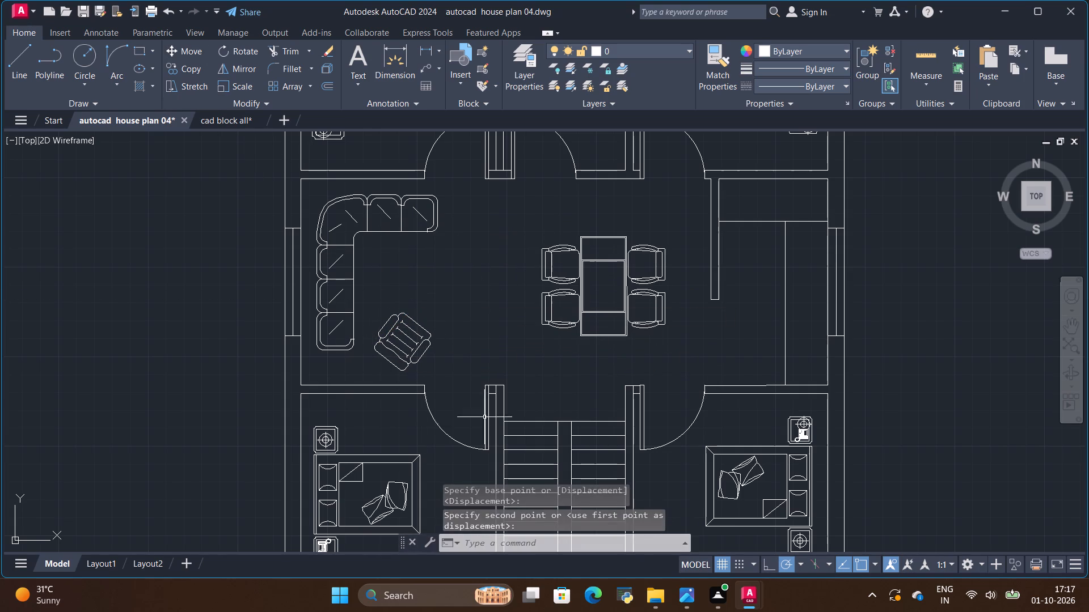
{"action": "key", "text": "Escape"}
Save the house plan drawing.
{"action": "scroll", "coordinate": [437, 329], "scroll_direction": "down", "scroll_amount": 2}
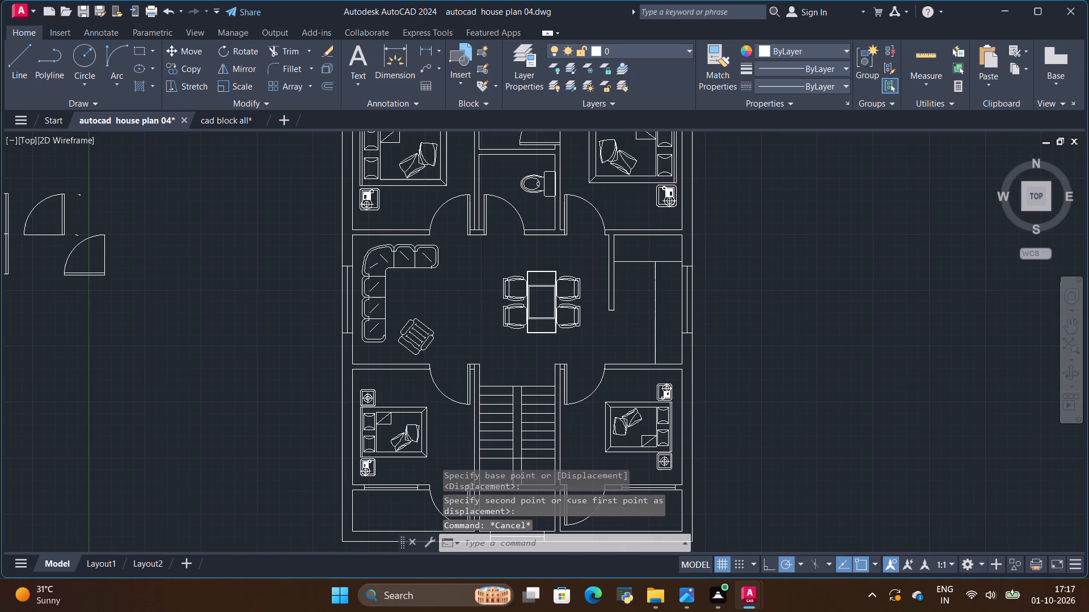
{"action": "key", "text": "ctrl+s"}
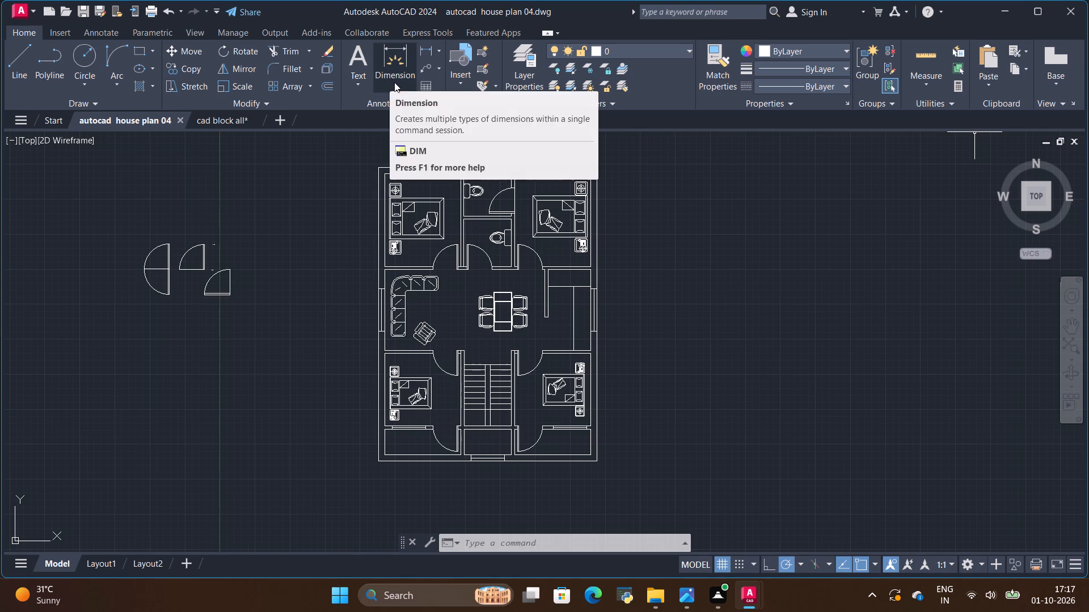
Examine the available text, dimension, multileader and table styles of the drawing.
{"action": "left_click", "coordinate": [412, 103]}
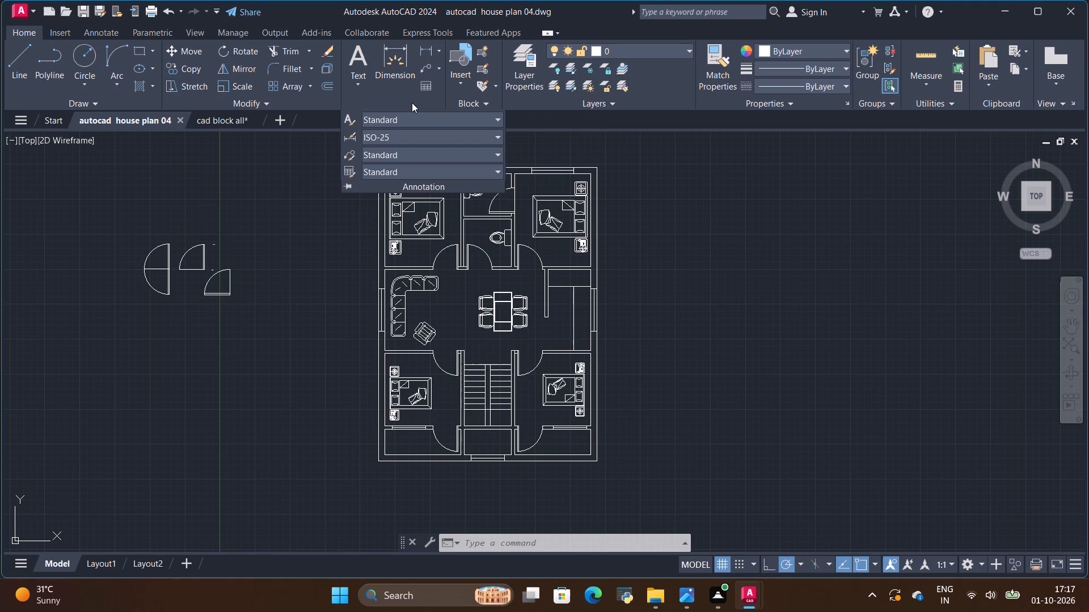
{"action": "left_click", "coordinate": [498, 118]}
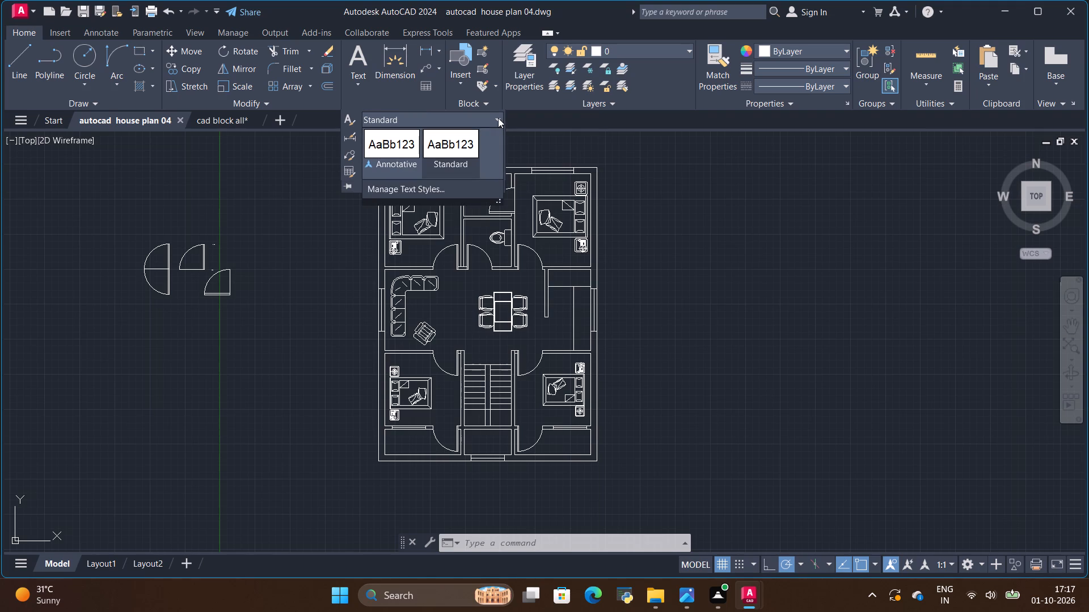
{"action": "left_click", "coordinate": [498, 118]}
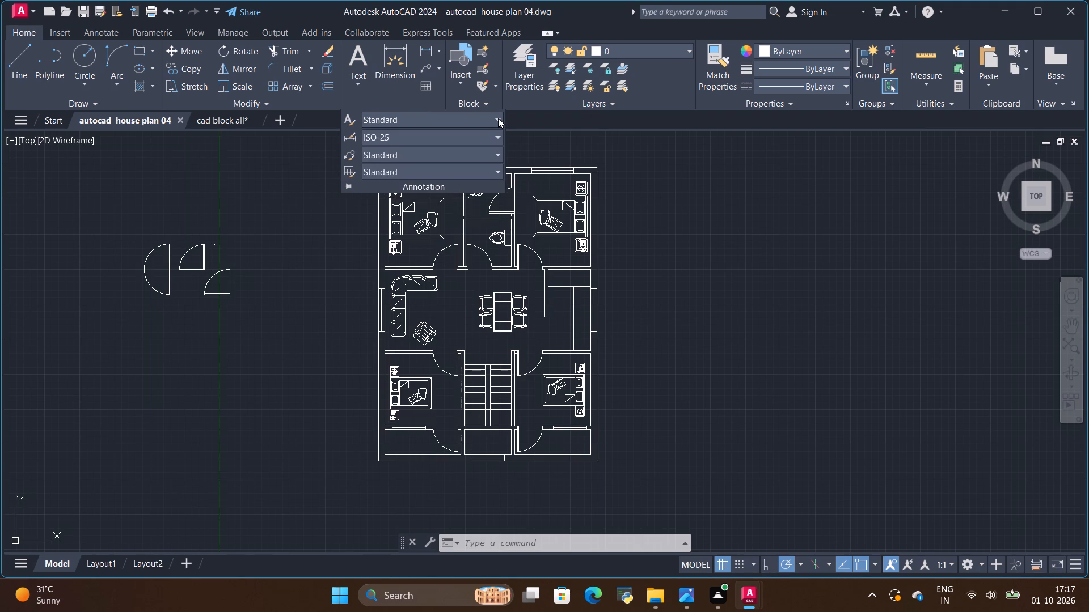
{"action": "left_click", "coordinate": [494, 137]}
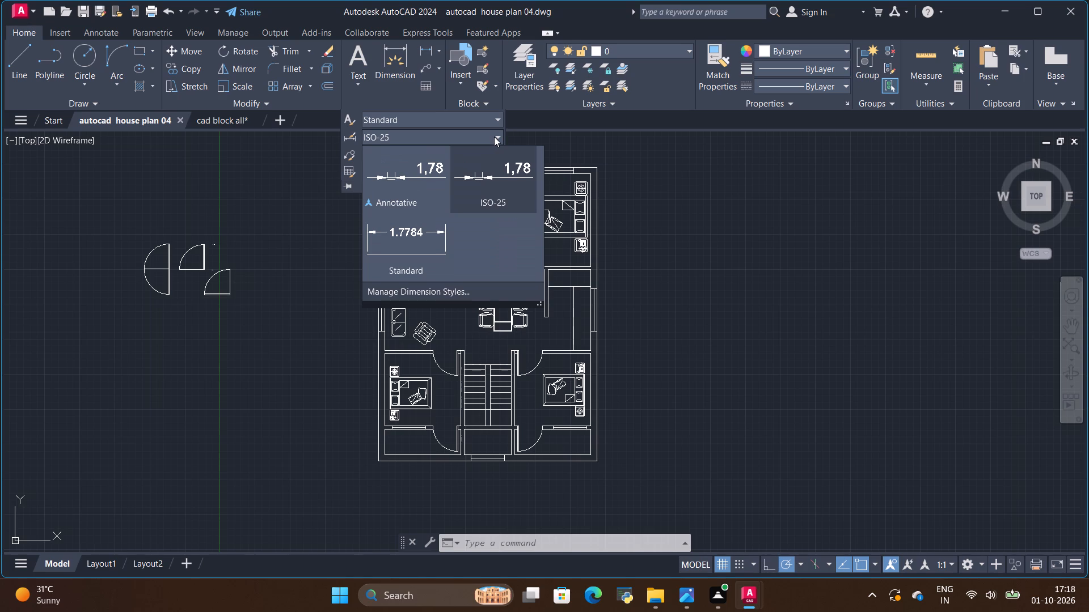
{"action": "left_click", "coordinate": [494, 137]}
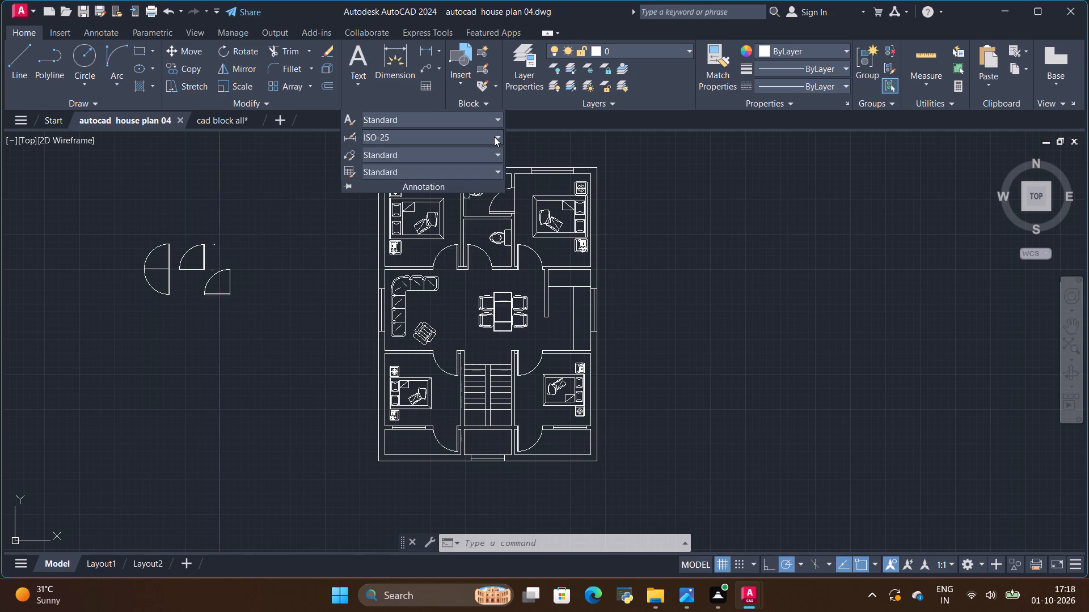
{"action": "left_click", "coordinate": [495, 155]}
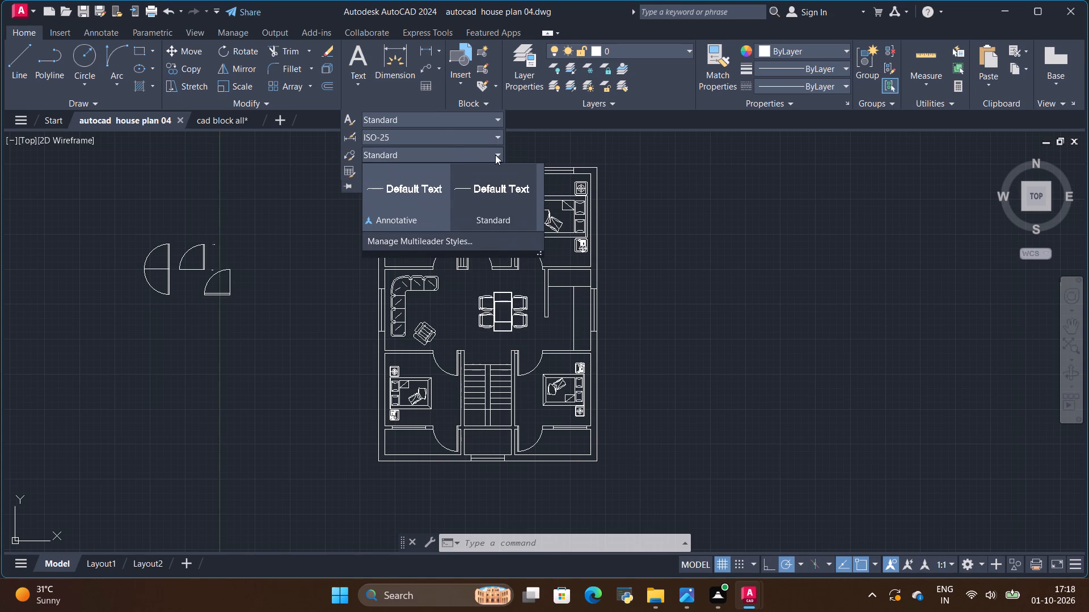
{"action": "left_click", "coordinate": [495, 155]}
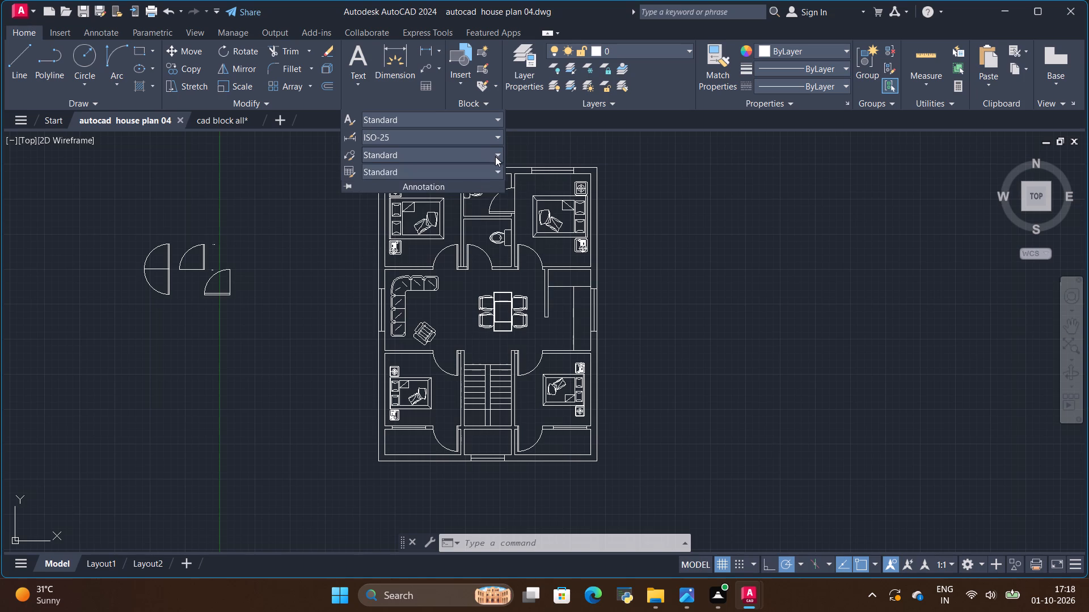
{"action": "left_click", "coordinate": [494, 168]}
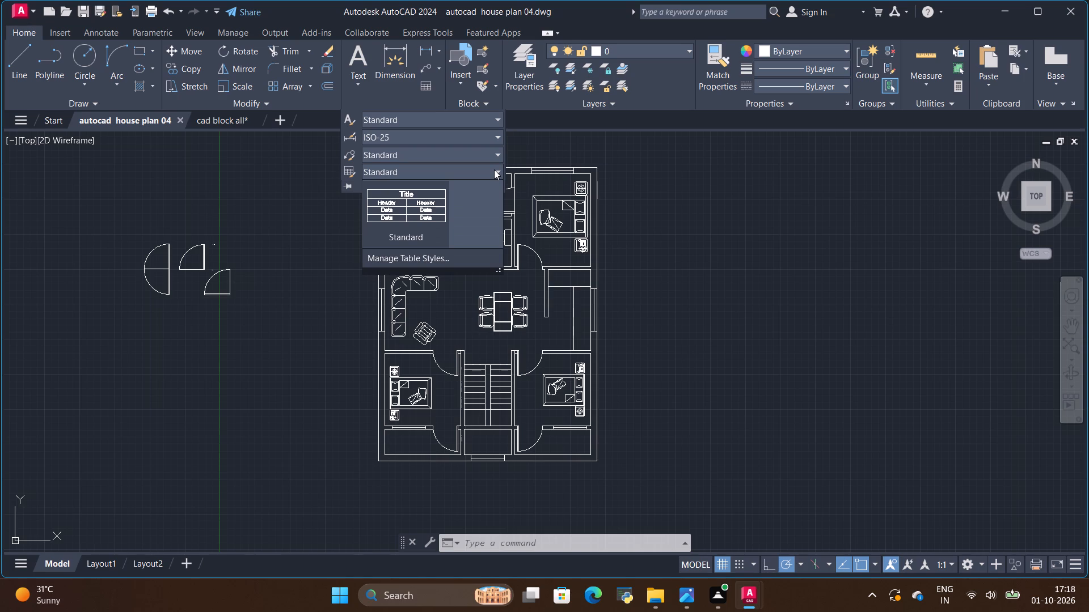
{"action": "left_click", "coordinate": [494, 169]}
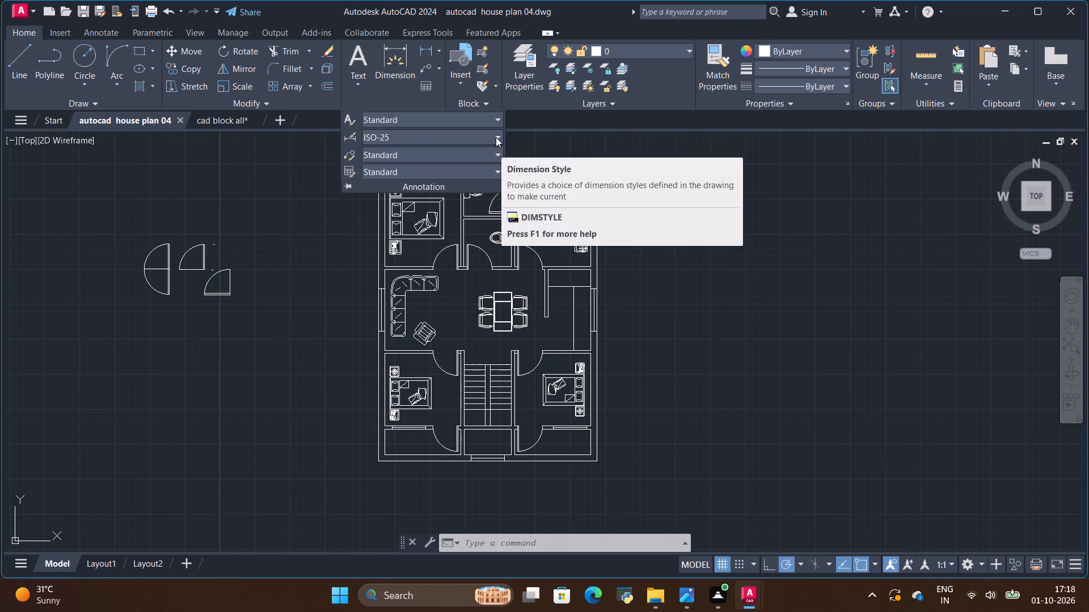
Modify the ISO-25 dimension style so its text alignment is ISO standard.
{"action": "left_click", "coordinate": [496, 137]}
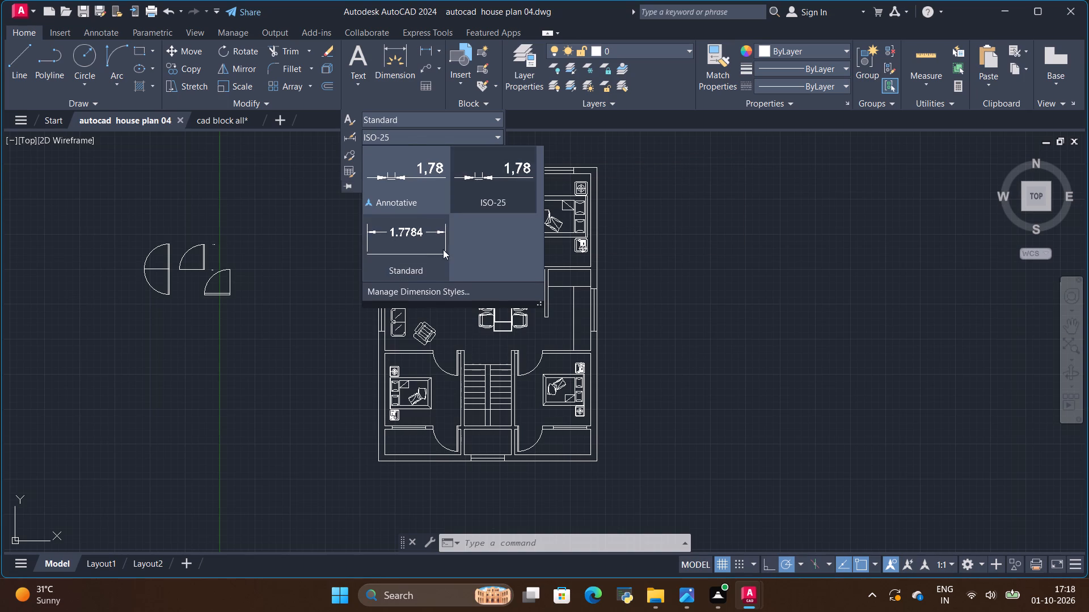
{"action": "left_click", "coordinate": [432, 293]}
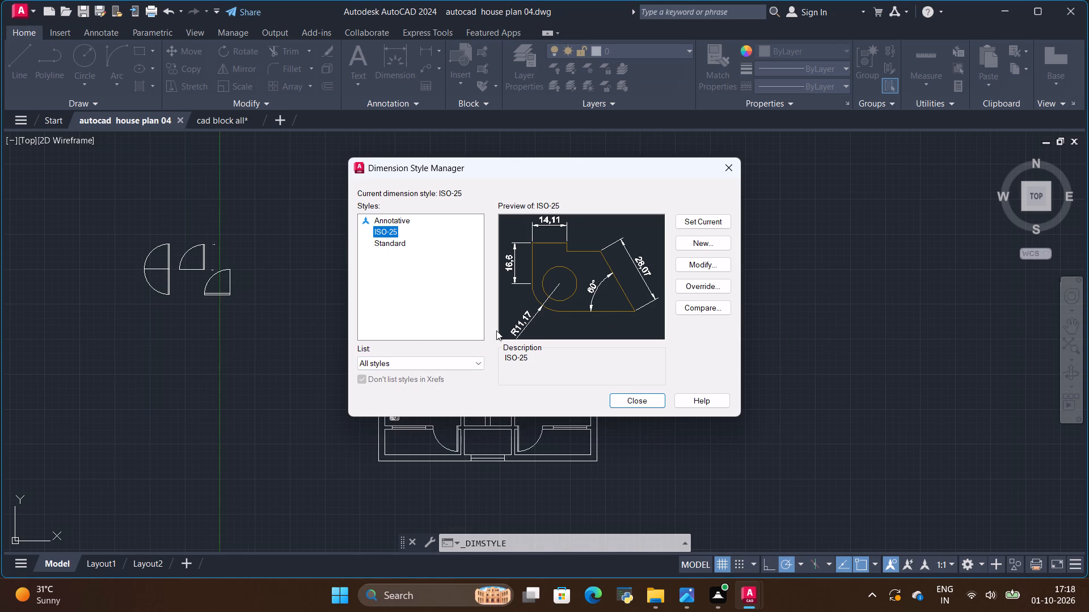
{"action": "left_click", "coordinate": [533, 362]}
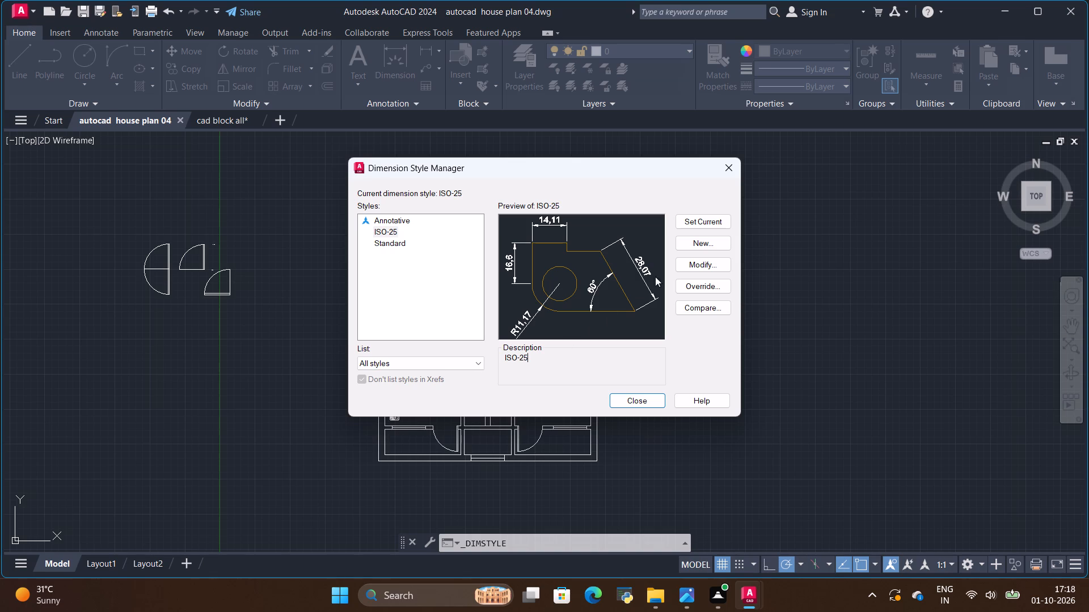
{"action": "left_click", "coordinate": [679, 265]}
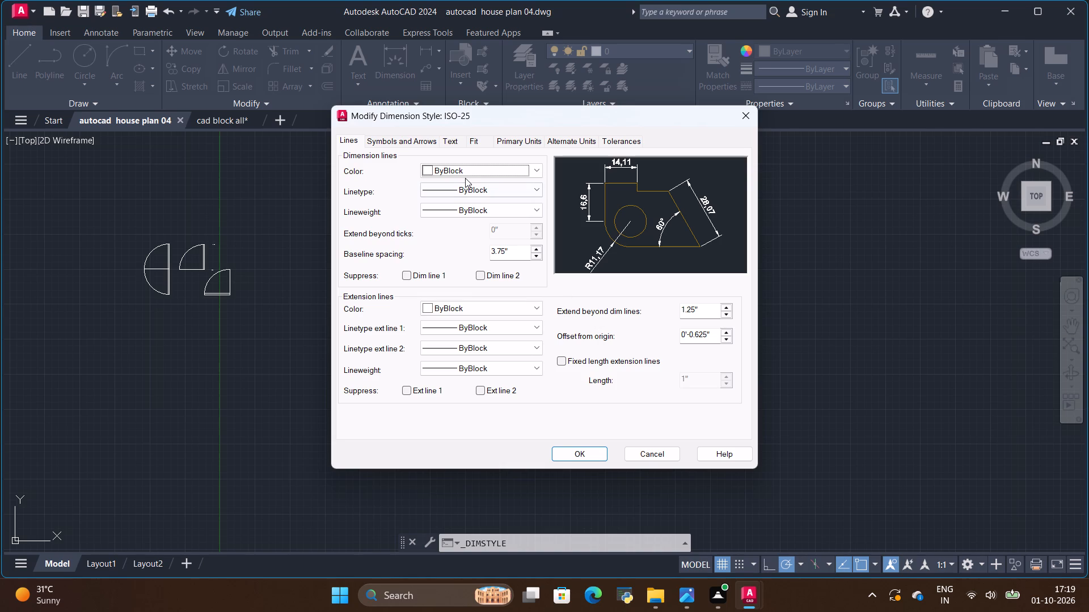
{"action": "left_click", "coordinate": [448, 141]}
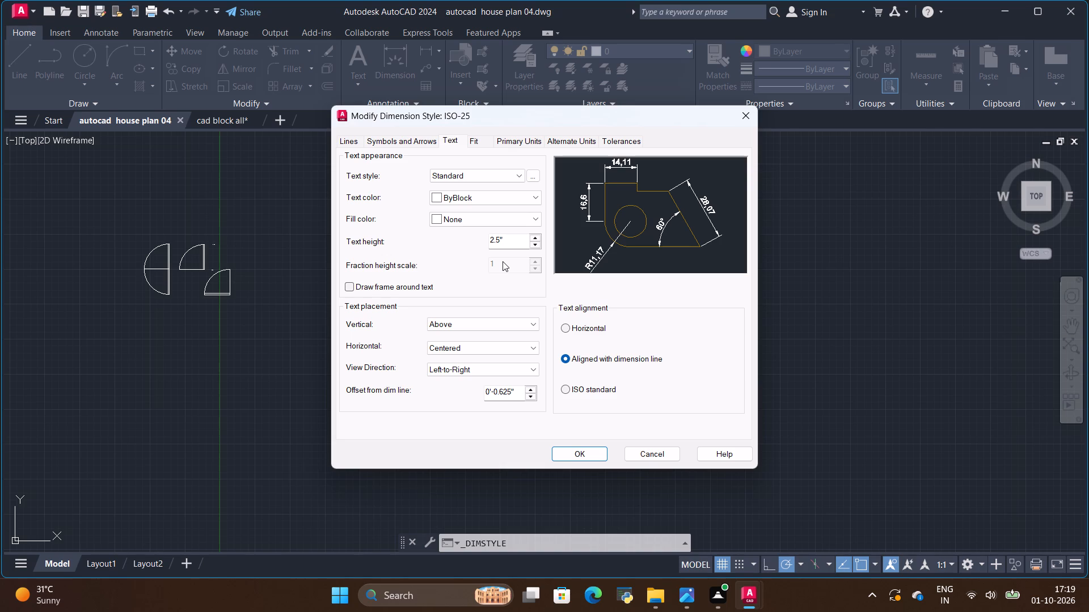
{"action": "left_click", "coordinate": [565, 388]}
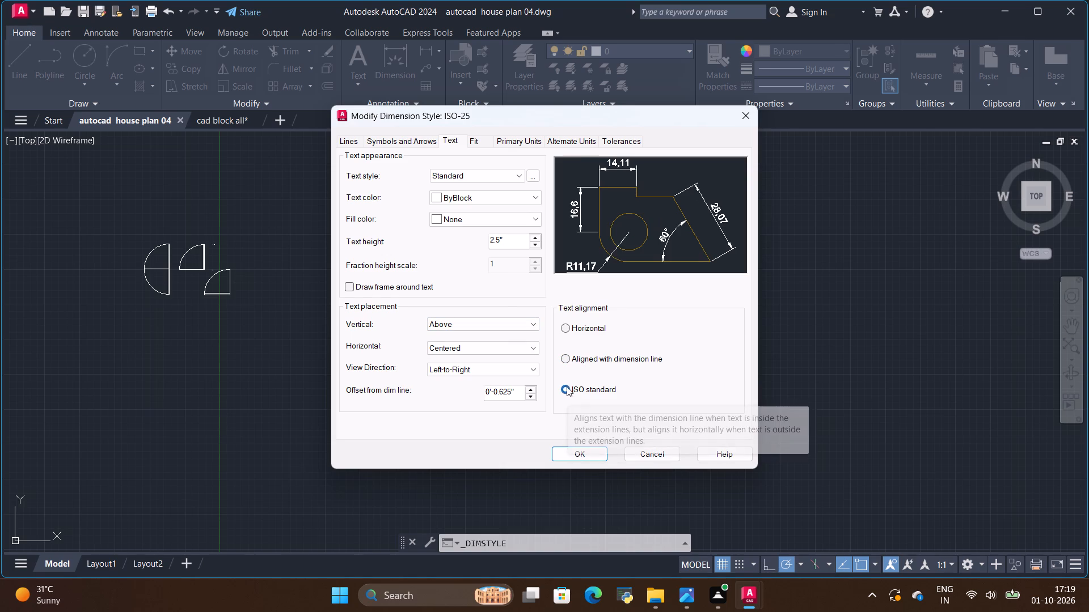
{"action": "left_click", "coordinate": [568, 362]}
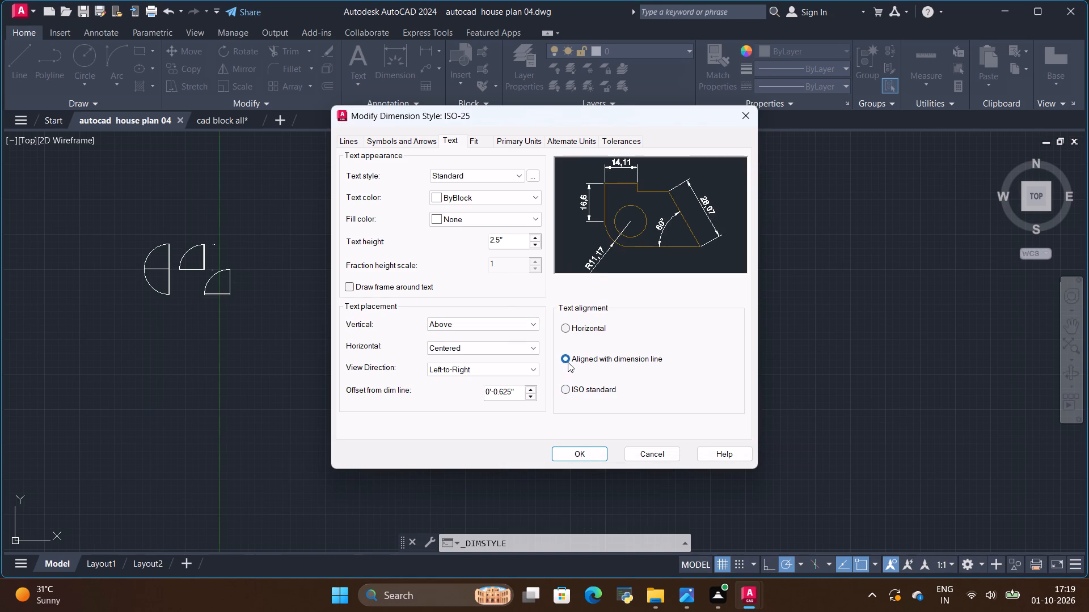
{"action": "left_click", "coordinate": [572, 385]}
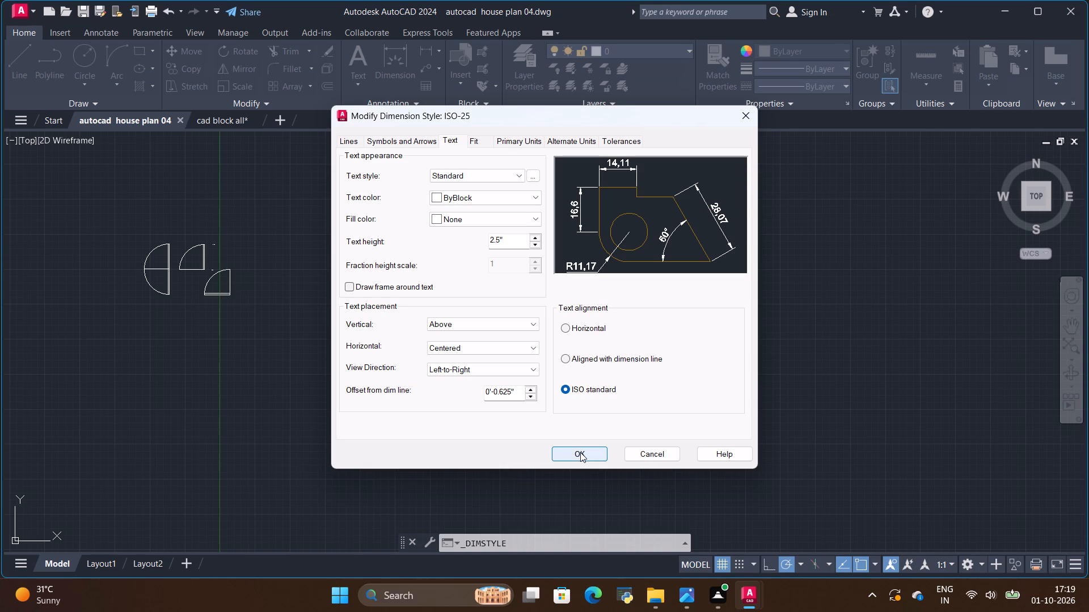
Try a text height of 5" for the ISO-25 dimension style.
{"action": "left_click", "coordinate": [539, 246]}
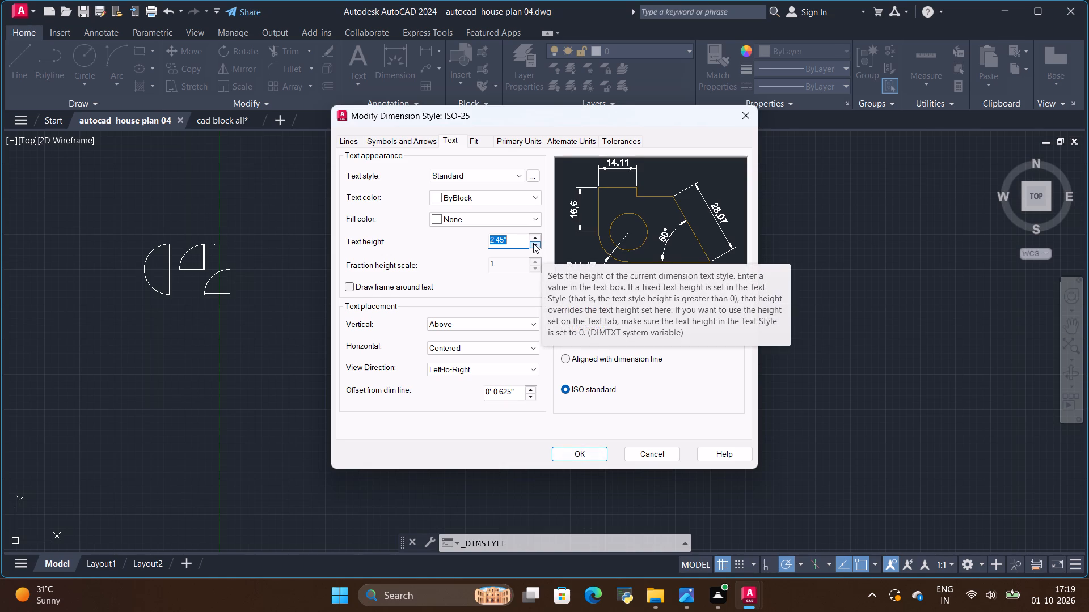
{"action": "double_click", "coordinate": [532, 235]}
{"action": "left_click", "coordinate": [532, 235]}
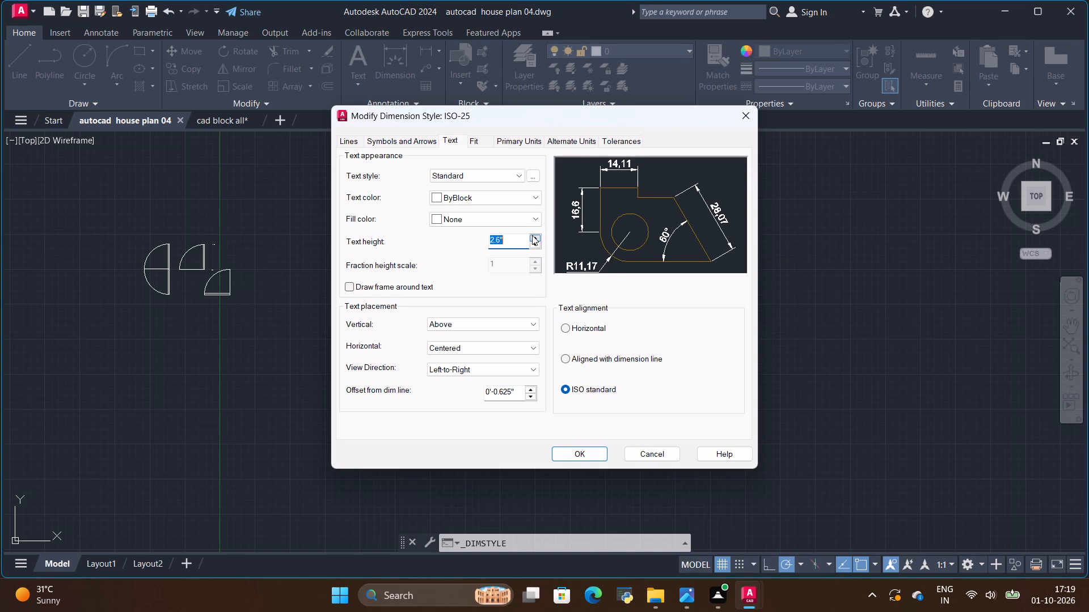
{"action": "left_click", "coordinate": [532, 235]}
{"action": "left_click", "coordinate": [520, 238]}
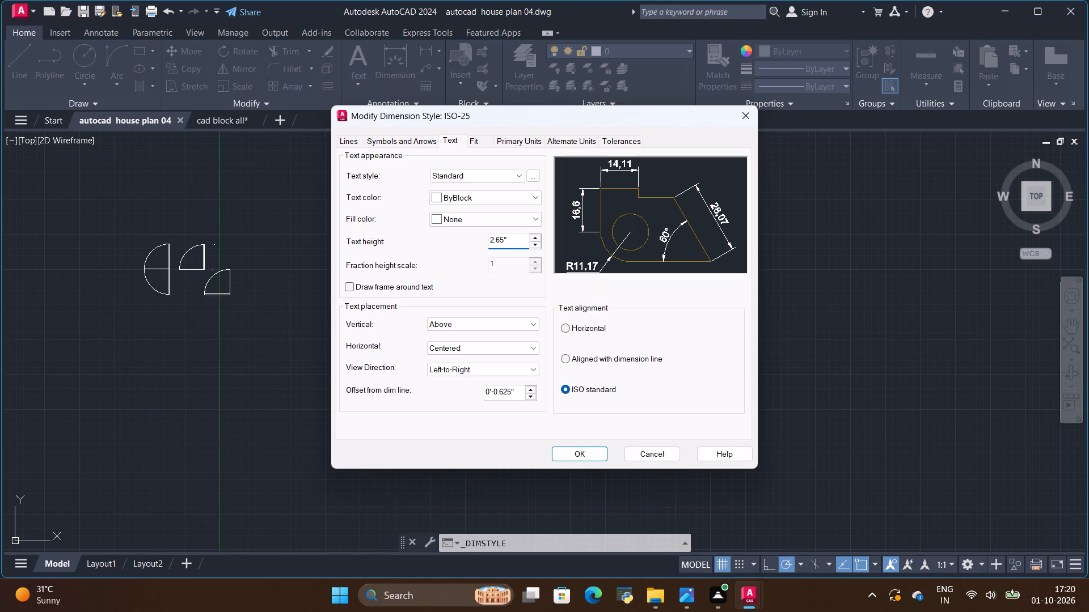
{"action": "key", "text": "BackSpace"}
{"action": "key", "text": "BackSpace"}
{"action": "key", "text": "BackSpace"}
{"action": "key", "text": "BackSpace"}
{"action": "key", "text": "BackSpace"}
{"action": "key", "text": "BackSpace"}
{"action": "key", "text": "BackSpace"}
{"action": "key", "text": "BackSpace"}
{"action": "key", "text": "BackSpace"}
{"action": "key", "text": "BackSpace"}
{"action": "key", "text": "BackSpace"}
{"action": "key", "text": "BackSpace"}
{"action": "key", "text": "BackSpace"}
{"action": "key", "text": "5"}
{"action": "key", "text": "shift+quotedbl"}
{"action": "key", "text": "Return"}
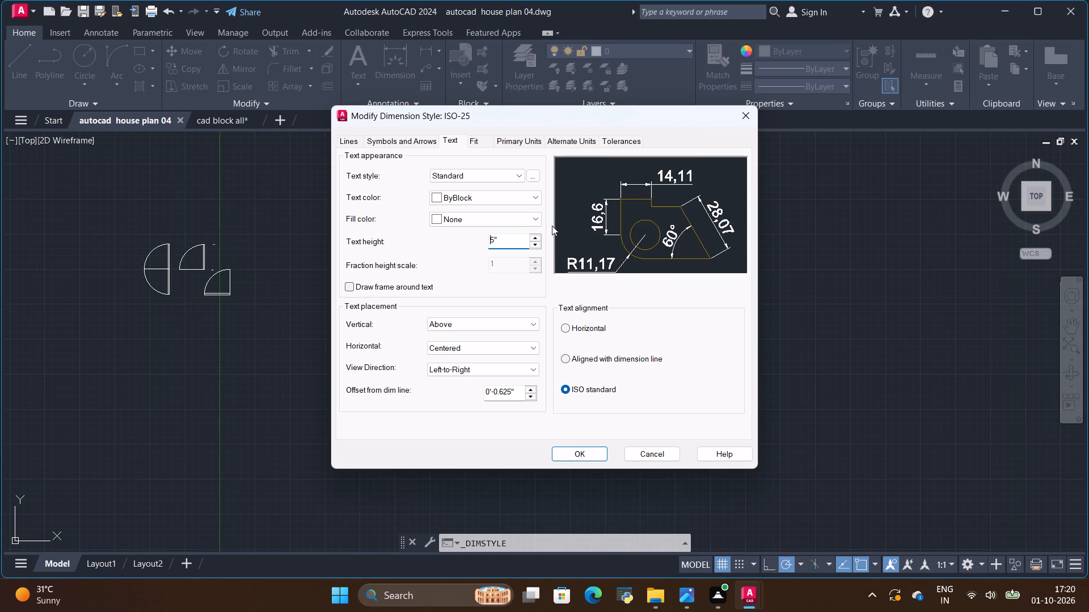
Set the ISO-25 dimension text height to 1' and apply the modified style.
{"action": "left_click", "coordinate": [509, 241]}
{"action": "key", "text": "BackSpace"}
{"action": "key", "text": "BackSpace"}
{"action": "key", "text": "BackSpace"}
{"action": "type", "text": "1'"}
{"action": "left_click", "coordinate": [573, 455]}
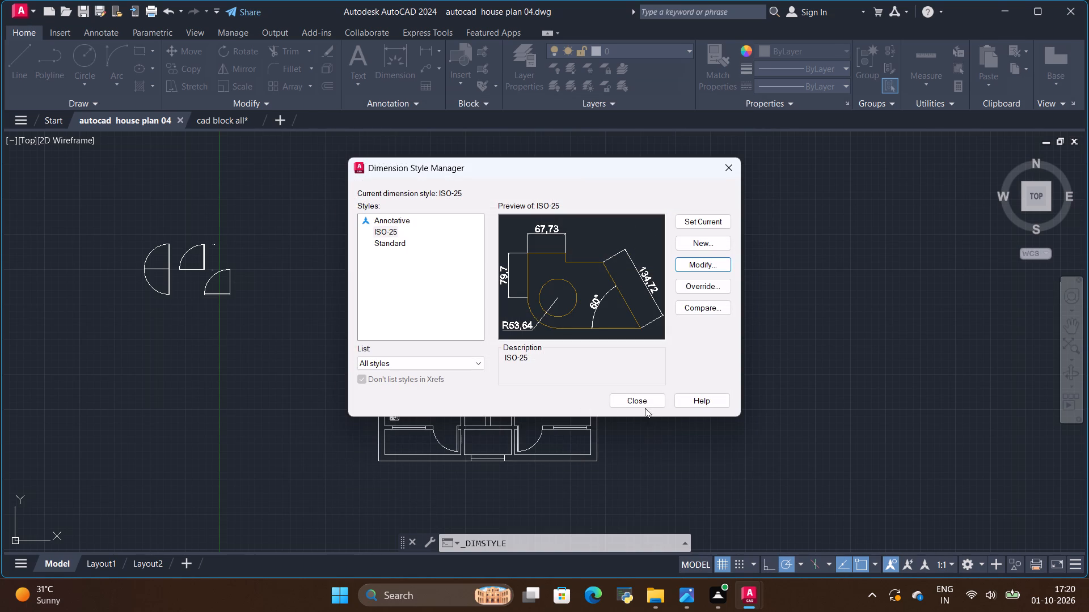
{"action": "left_click", "coordinate": [648, 402]}
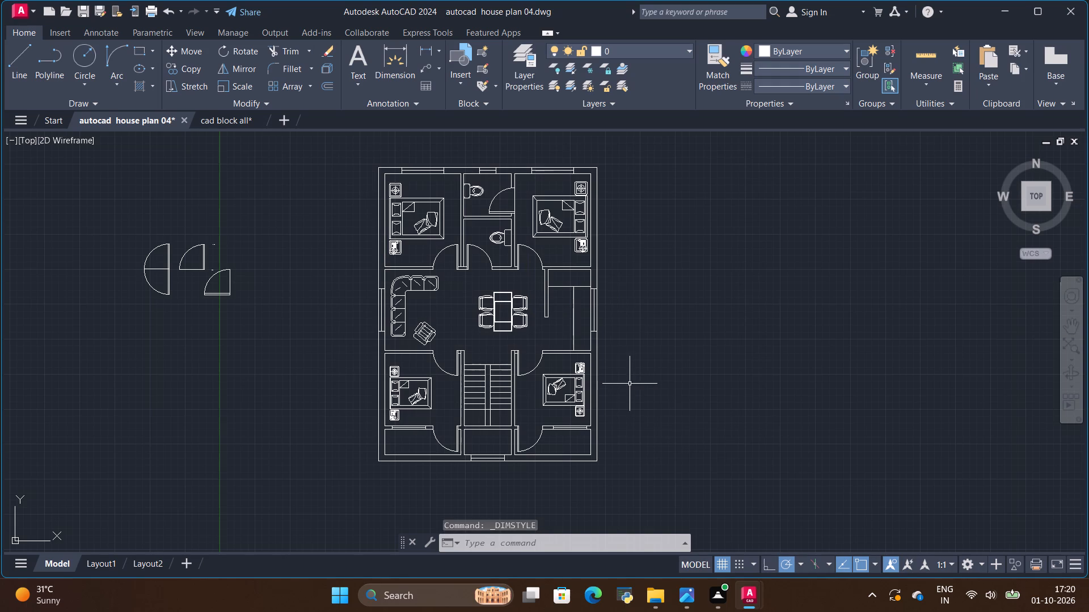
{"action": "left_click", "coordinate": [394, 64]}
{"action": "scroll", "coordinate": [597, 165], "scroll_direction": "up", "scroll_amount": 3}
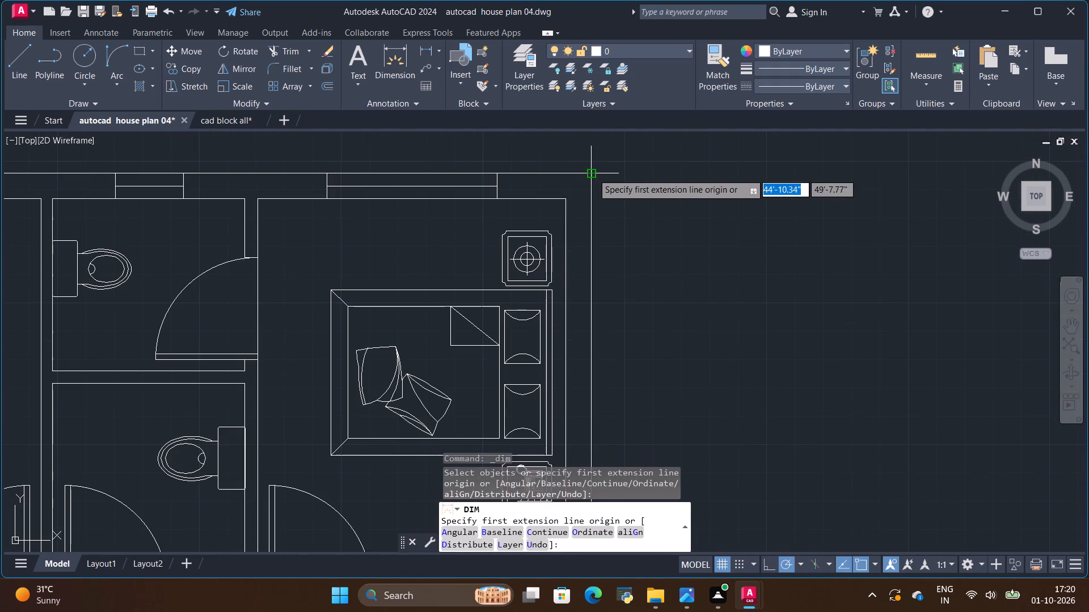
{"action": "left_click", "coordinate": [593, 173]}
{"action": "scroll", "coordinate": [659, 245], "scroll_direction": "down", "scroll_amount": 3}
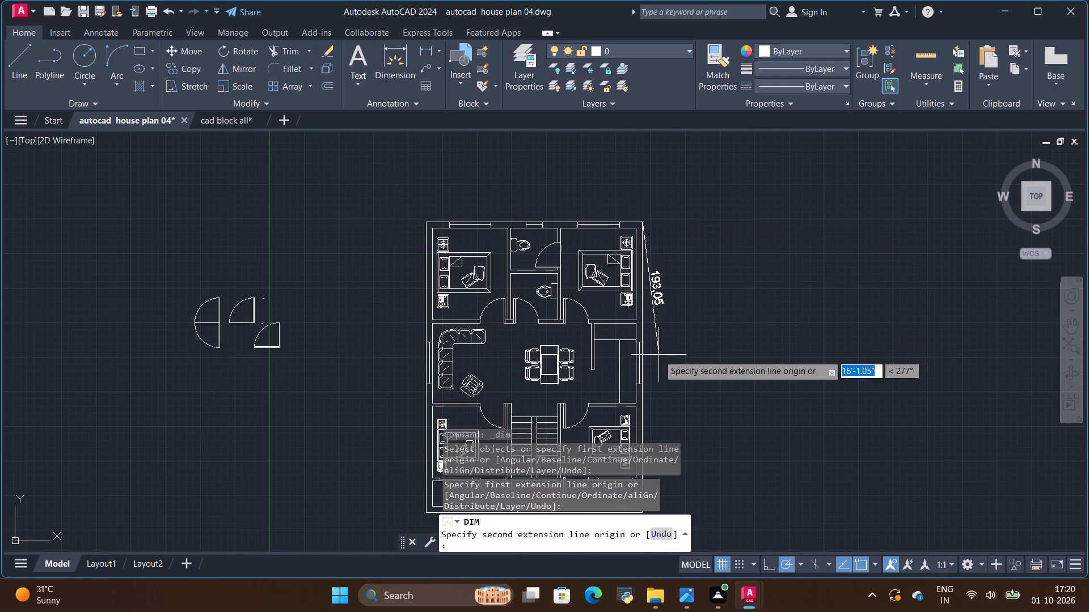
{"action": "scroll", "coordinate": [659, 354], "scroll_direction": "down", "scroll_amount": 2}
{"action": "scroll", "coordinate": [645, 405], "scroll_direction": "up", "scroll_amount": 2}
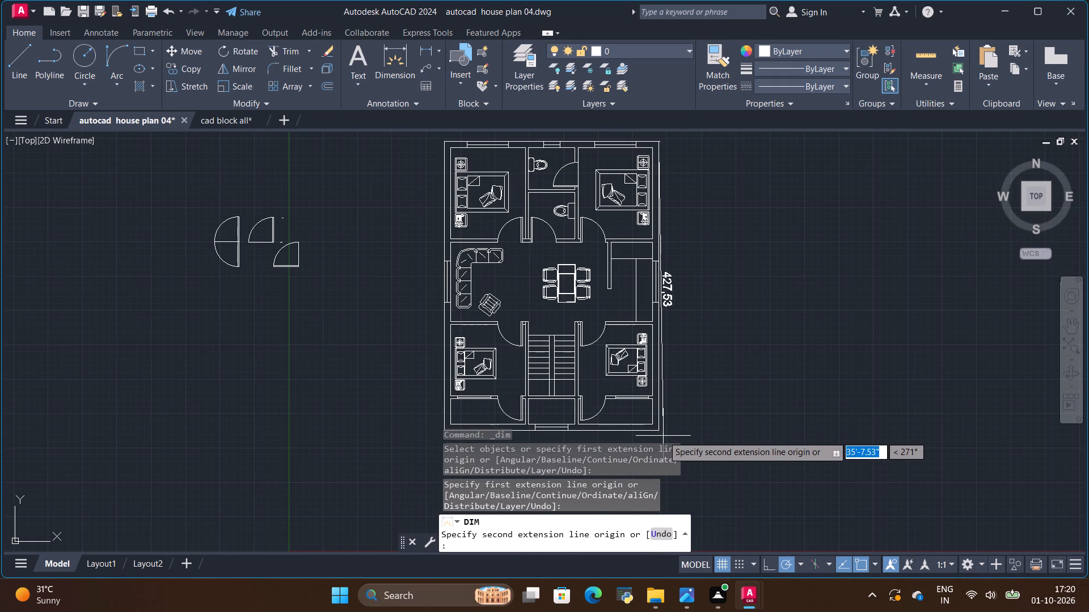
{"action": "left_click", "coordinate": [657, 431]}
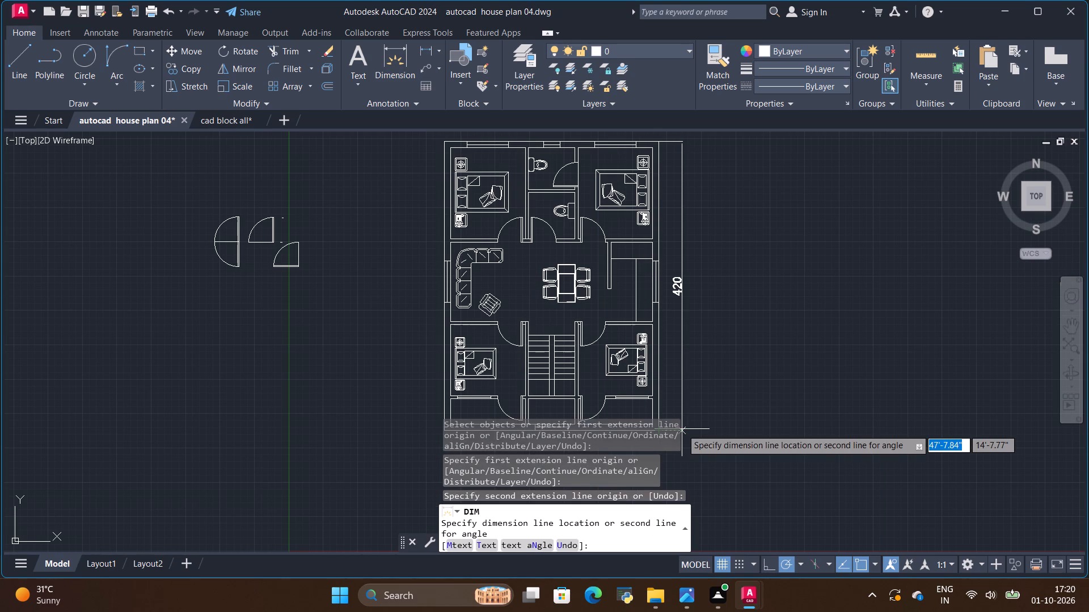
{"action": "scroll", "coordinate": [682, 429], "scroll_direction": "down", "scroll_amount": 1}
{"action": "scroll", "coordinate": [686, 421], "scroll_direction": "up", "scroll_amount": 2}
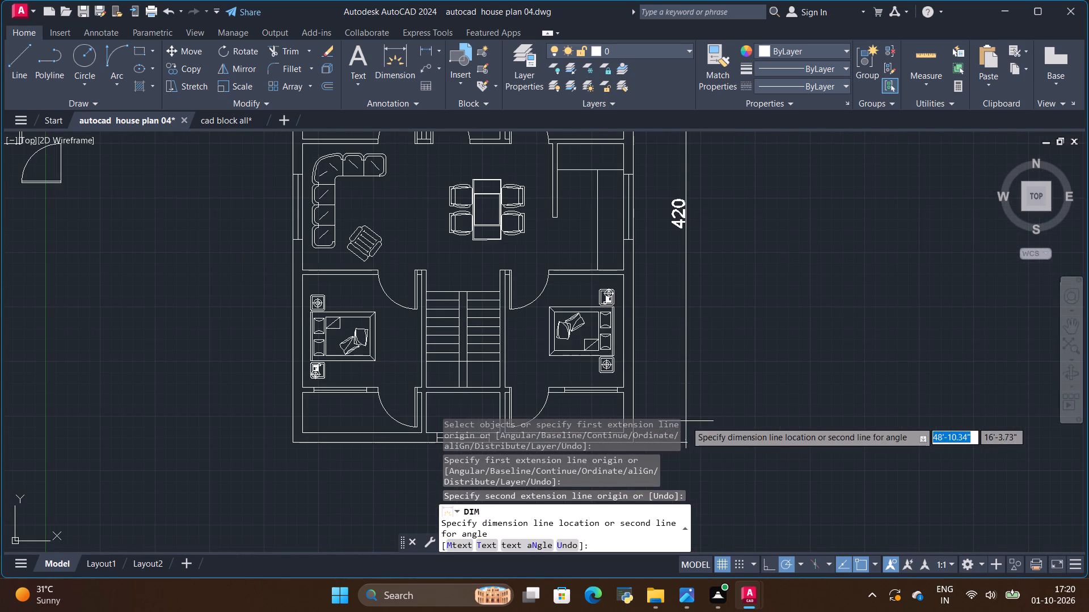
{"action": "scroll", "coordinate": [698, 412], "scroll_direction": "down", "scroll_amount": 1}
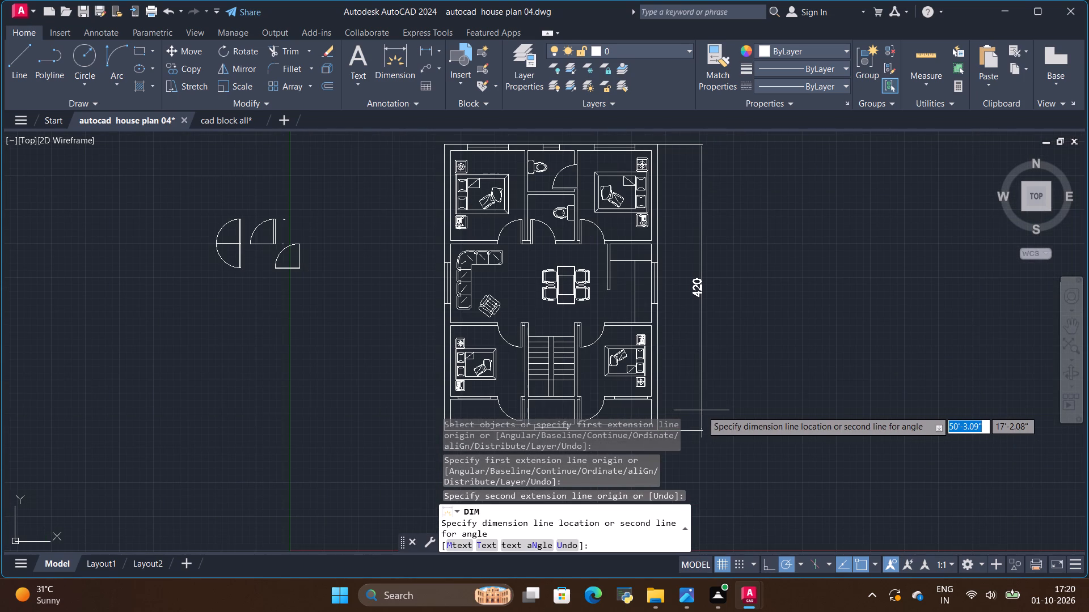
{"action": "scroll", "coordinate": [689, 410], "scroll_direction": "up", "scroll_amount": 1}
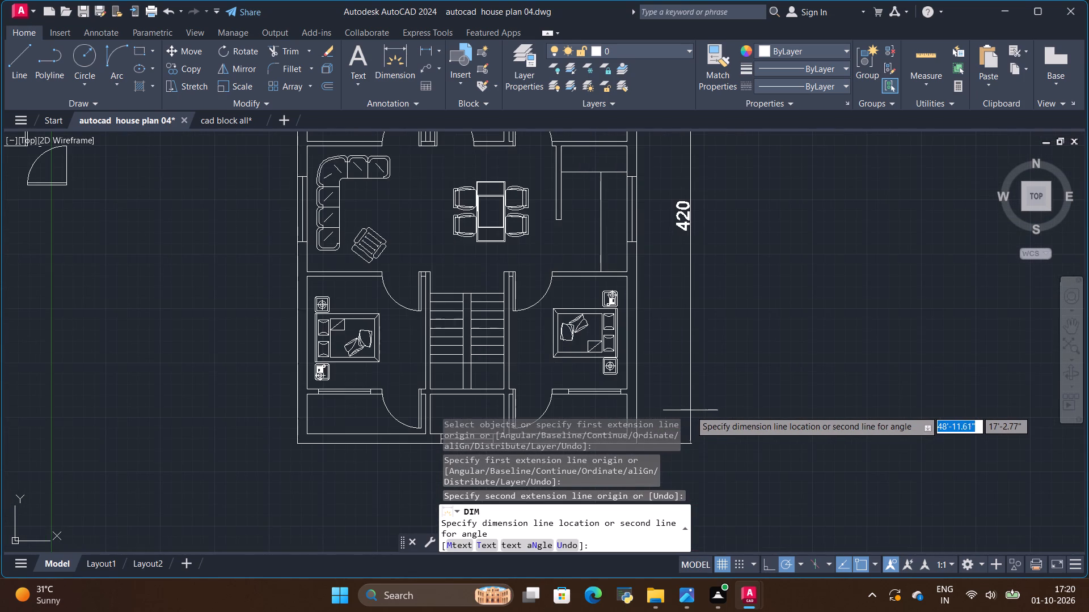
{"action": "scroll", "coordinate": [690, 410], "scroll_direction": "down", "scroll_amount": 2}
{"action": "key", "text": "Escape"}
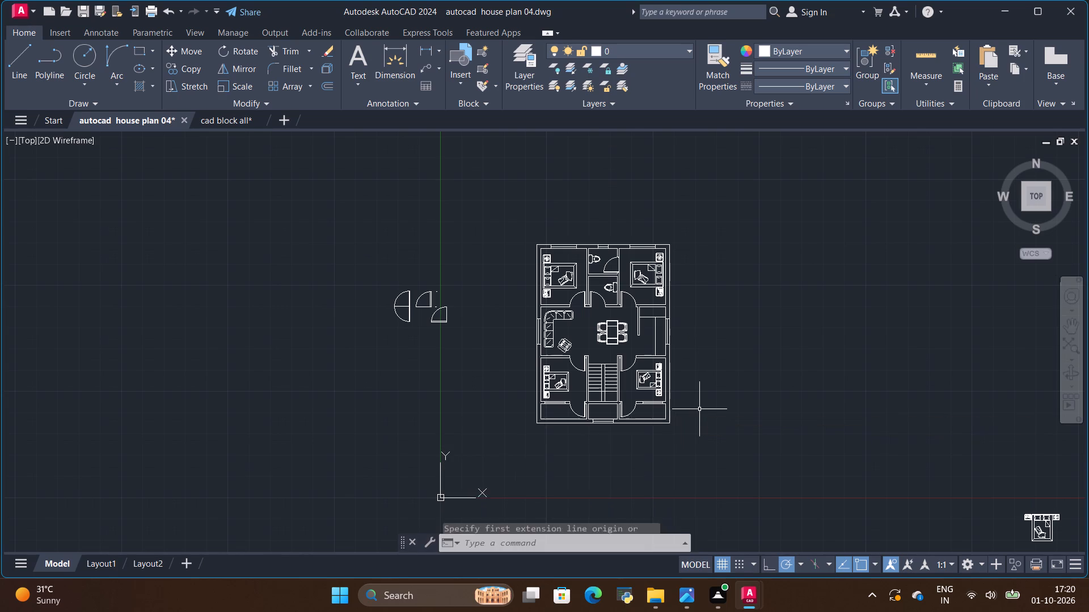
Modify the ISO-25 dimension style so its text height is 8".
{"action": "scroll", "coordinate": [609, 346], "scroll_direction": "up", "scroll_amount": 1}
{"action": "scroll", "coordinate": [609, 346], "scroll_direction": "down", "scroll_amount": 1}
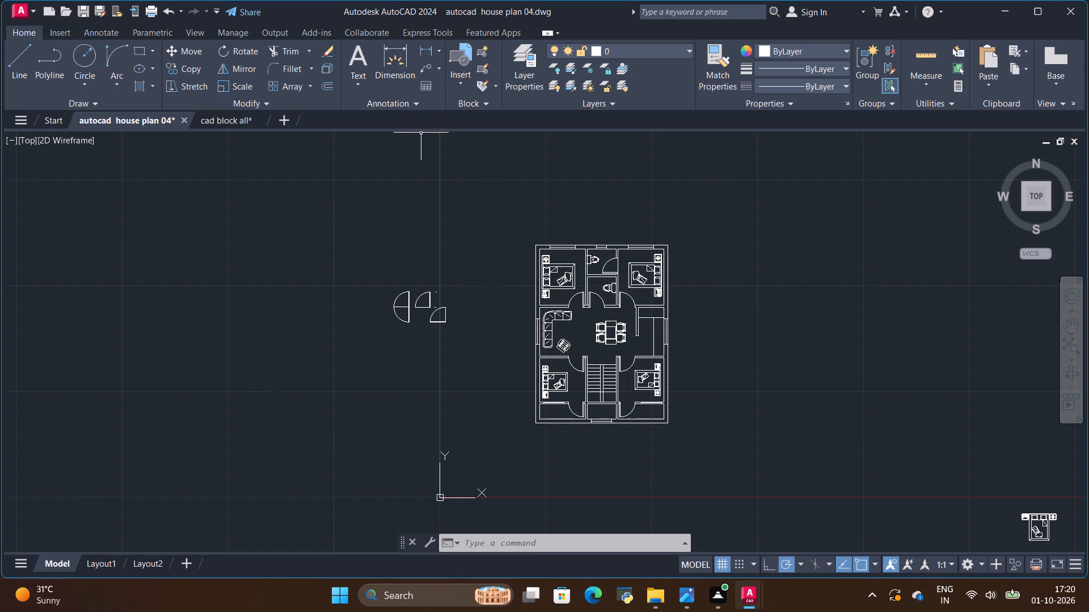
{"action": "scroll", "coordinate": [555, 274], "scroll_direction": "up", "scroll_amount": 2}
{"action": "scroll", "coordinate": [556, 265], "scroll_direction": "down", "scroll_amount": 2}
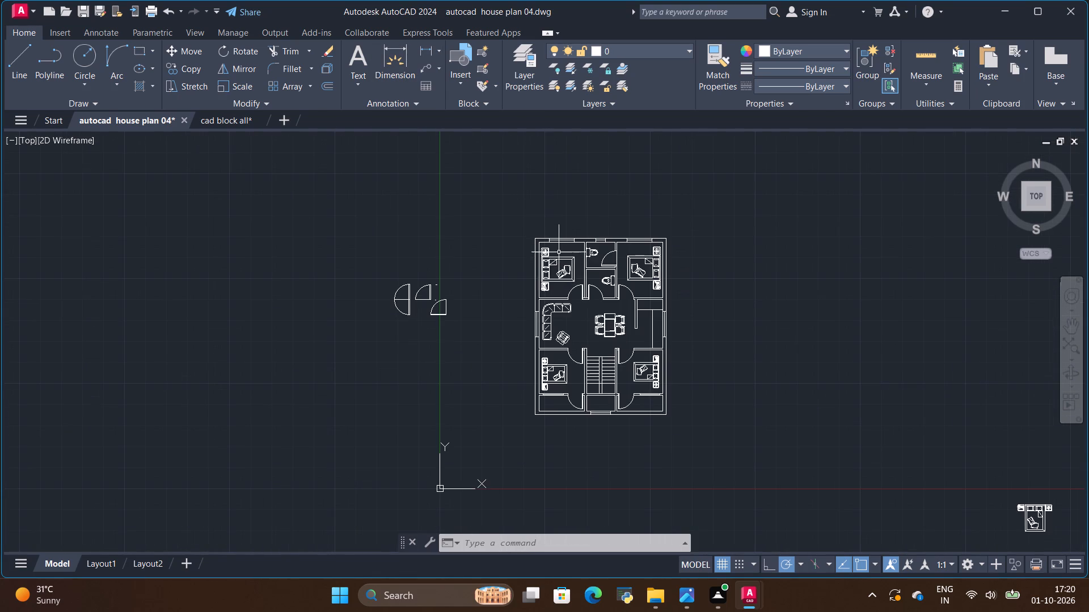
{"action": "scroll", "coordinate": [565, 284], "scroll_direction": "up", "scroll_amount": 1}
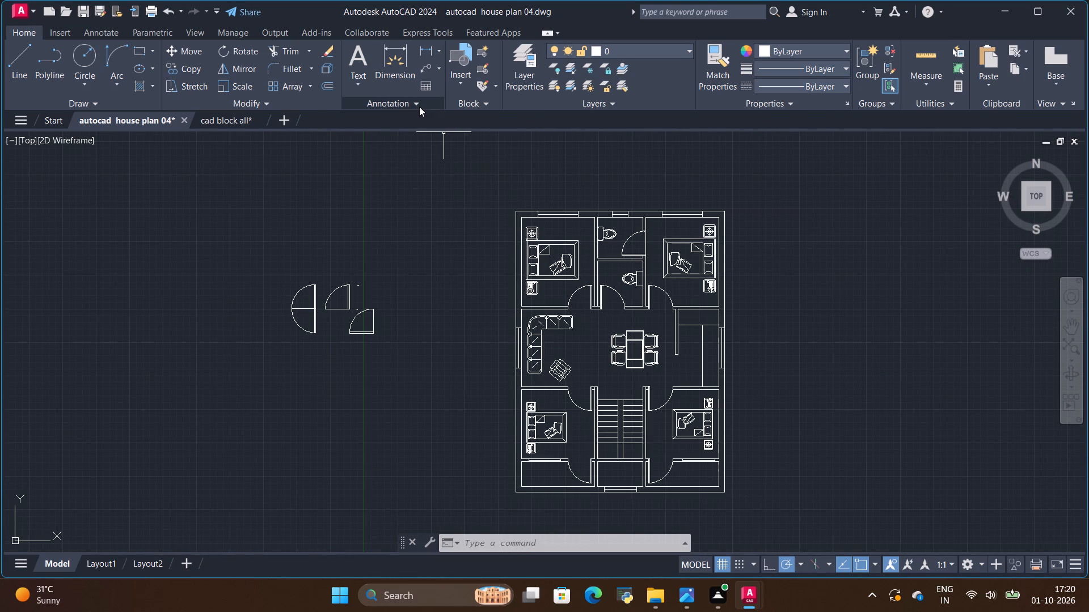
{"action": "left_click", "coordinate": [418, 103]}
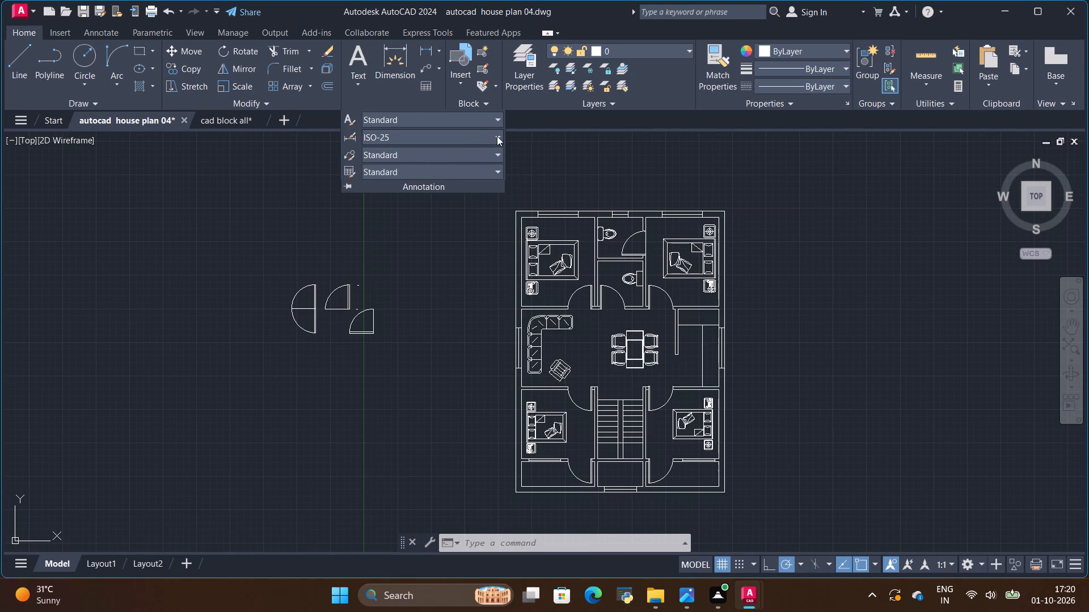
{"action": "left_click", "coordinate": [497, 136]}
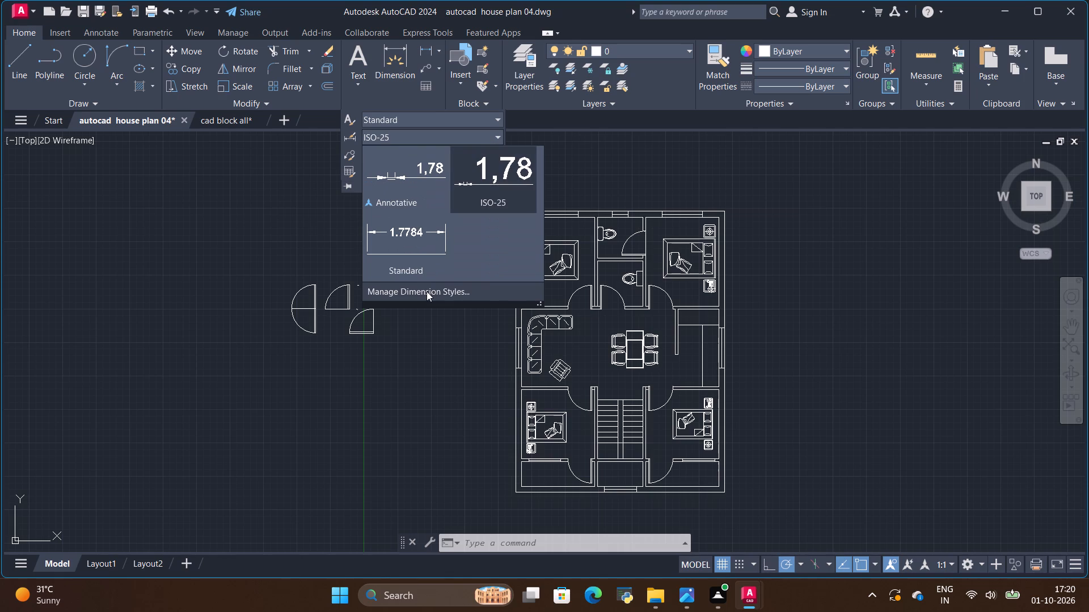
{"action": "left_click", "coordinate": [427, 291]}
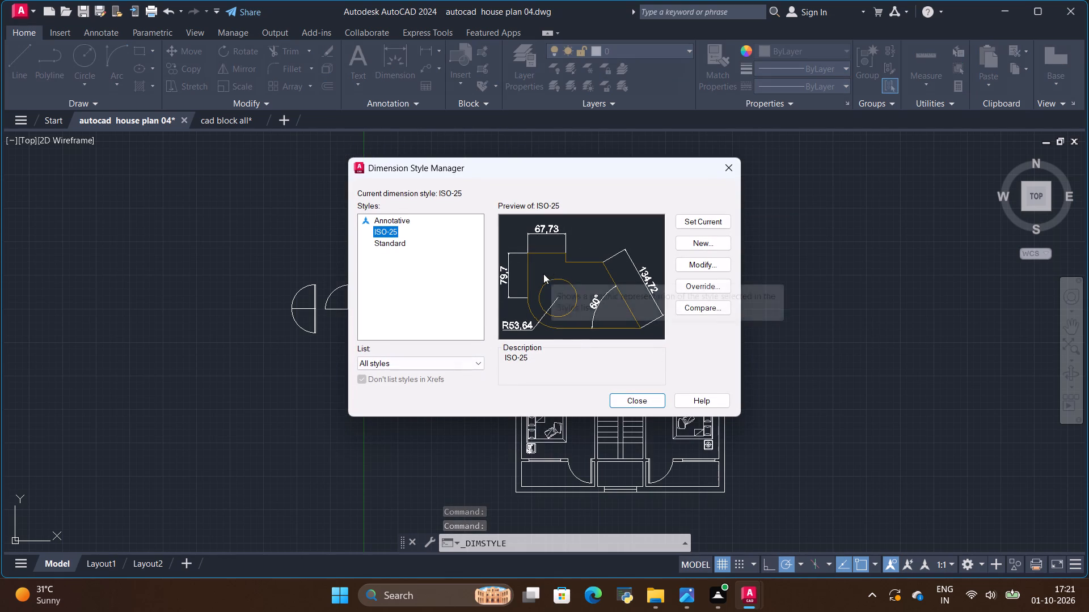
{"action": "left_click", "coordinate": [480, 364]}
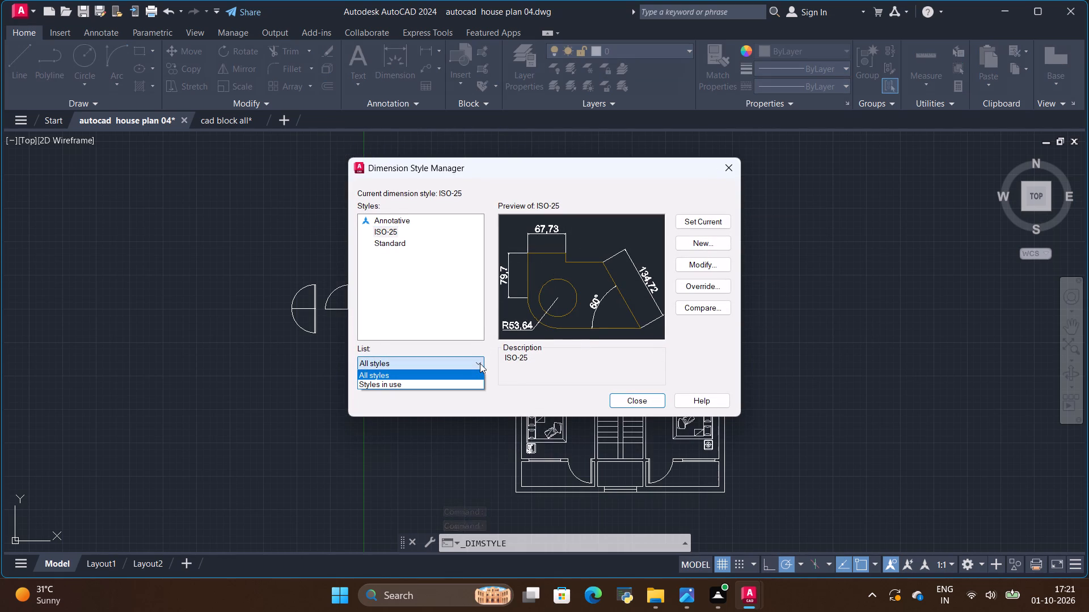
{"action": "left_click", "coordinate": [480, 363]}
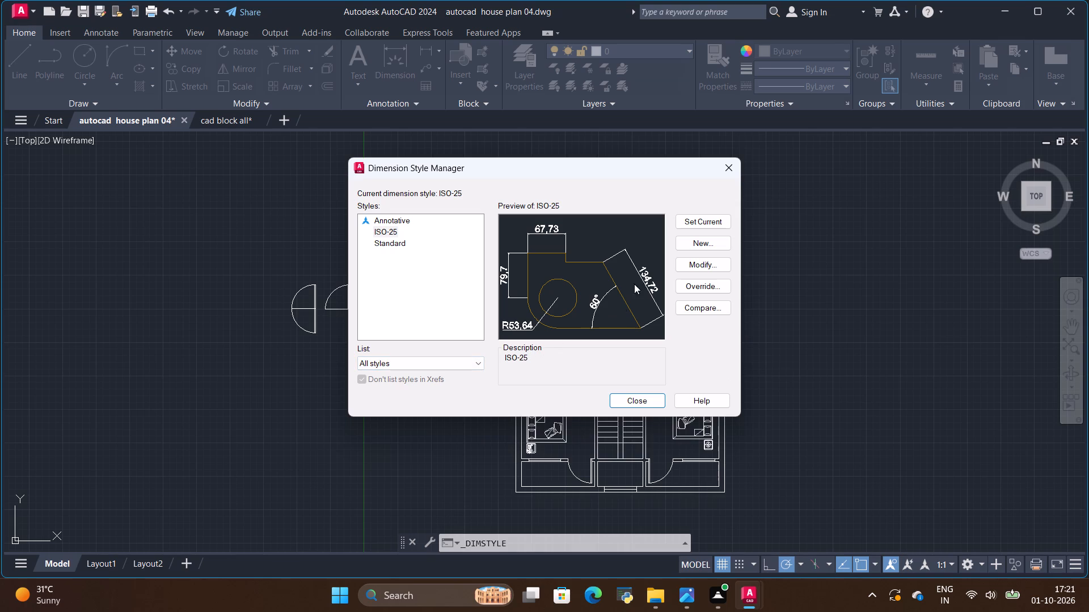
{"action": "left_click", "coordinate": [690, 264]}
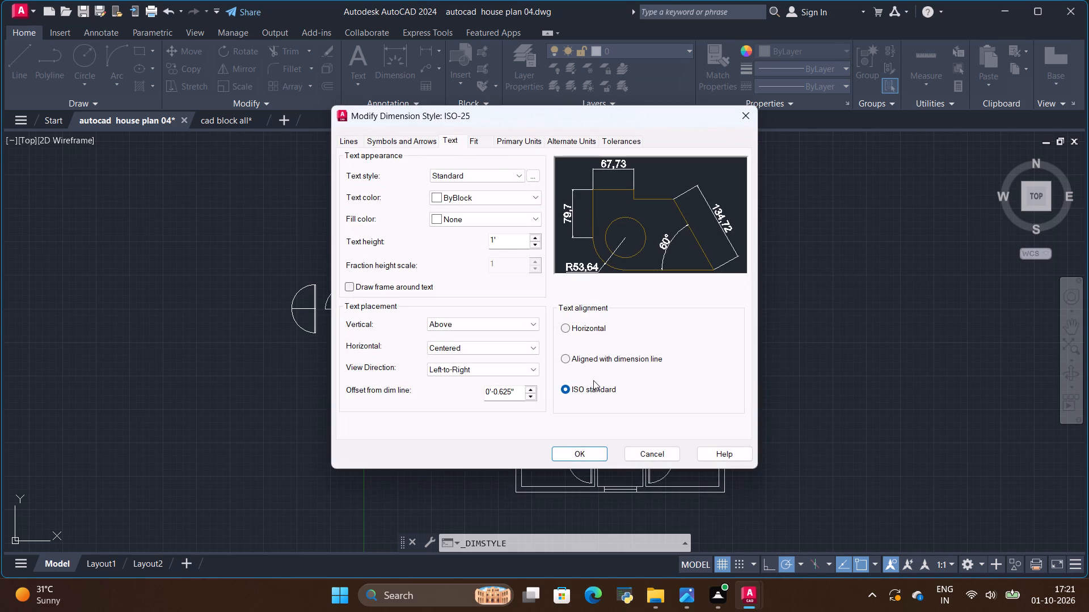
{"action": "left_click", "coordinate": [505, 243]}
{"action": "key", "text": "BackSpace"}
{"action": "key", "text": "BackSpace"}
{"action": "key", "text": "BackSpace"}
{"action": "key", "text": "8"}
{"action": "key", "text": "shift+quotedbl"}
{"action": "key", "text": "Return"}
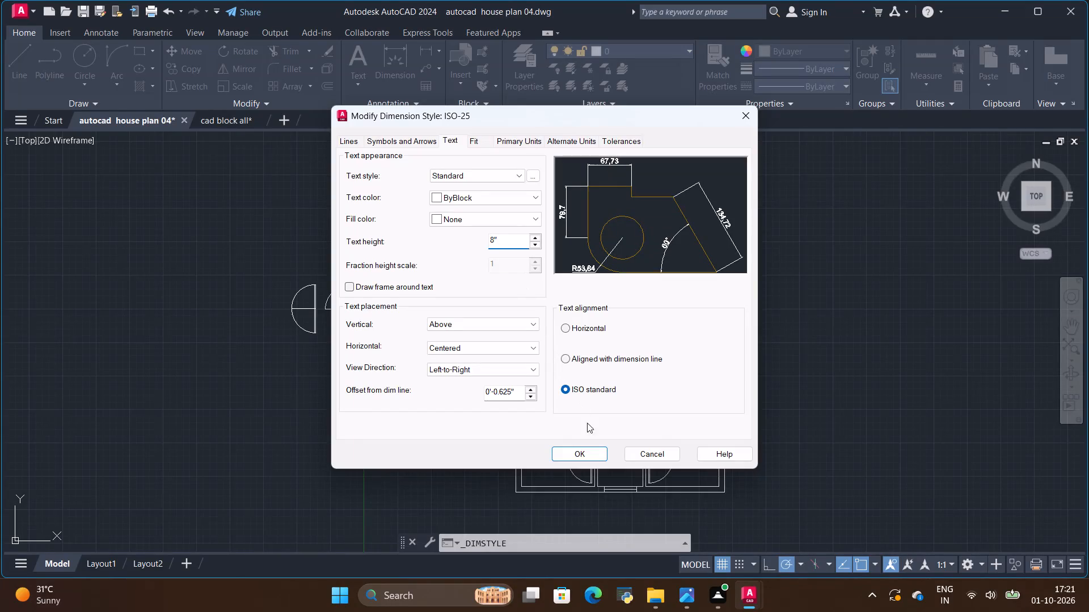
{"action": "left_click", "coordinate": [585, 453]}
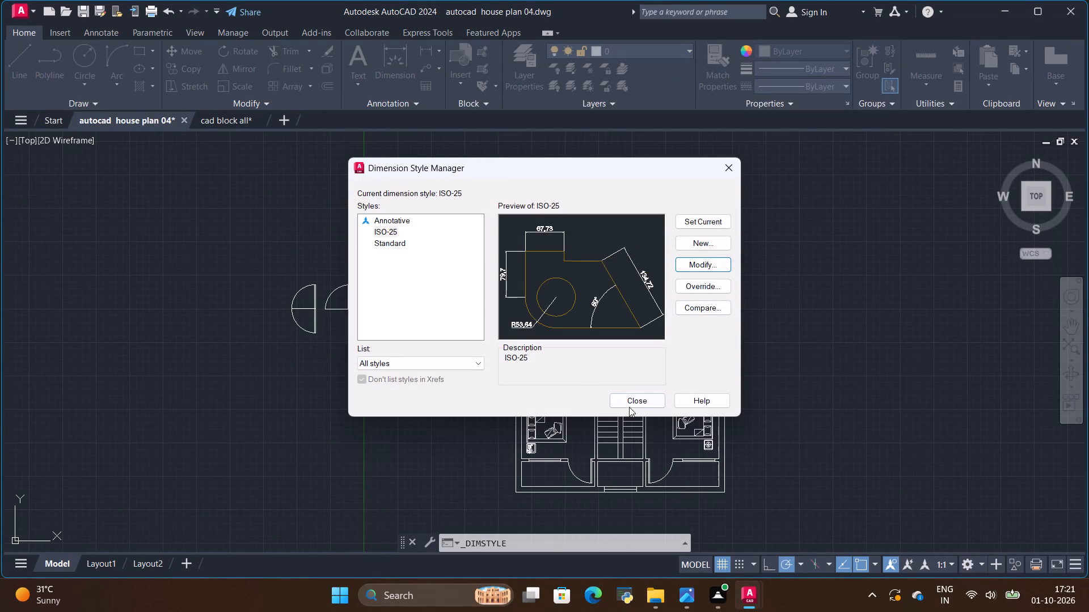
{"action": "left_click", "coordinate": [631, 398]}
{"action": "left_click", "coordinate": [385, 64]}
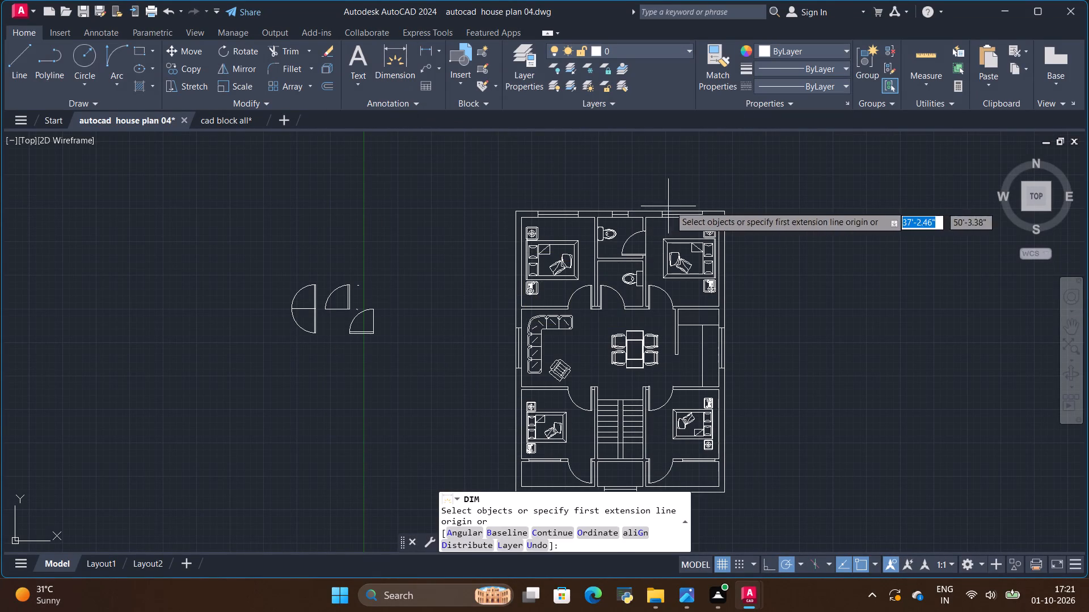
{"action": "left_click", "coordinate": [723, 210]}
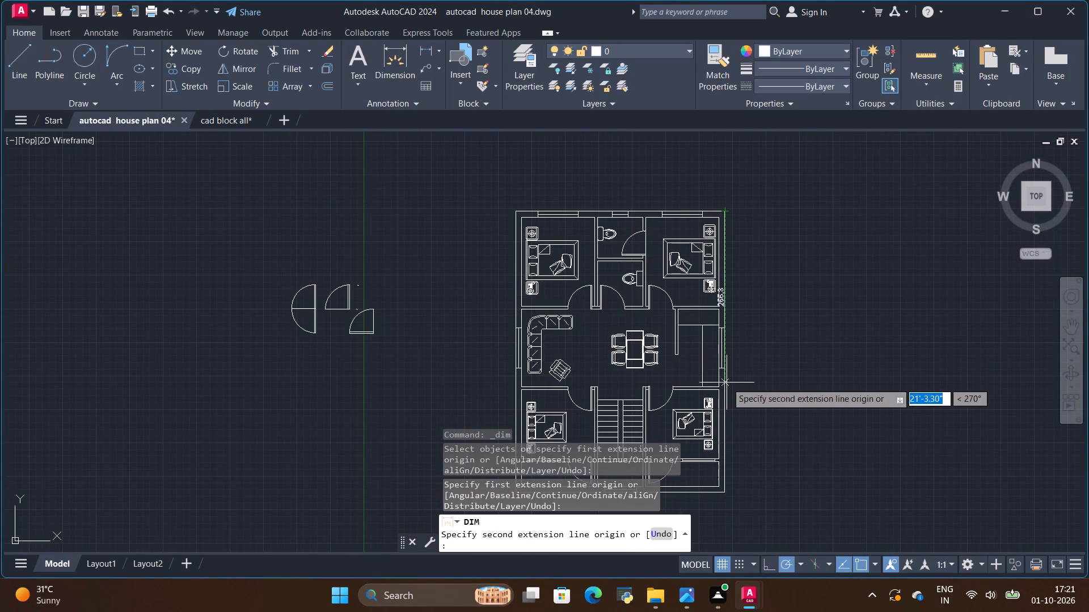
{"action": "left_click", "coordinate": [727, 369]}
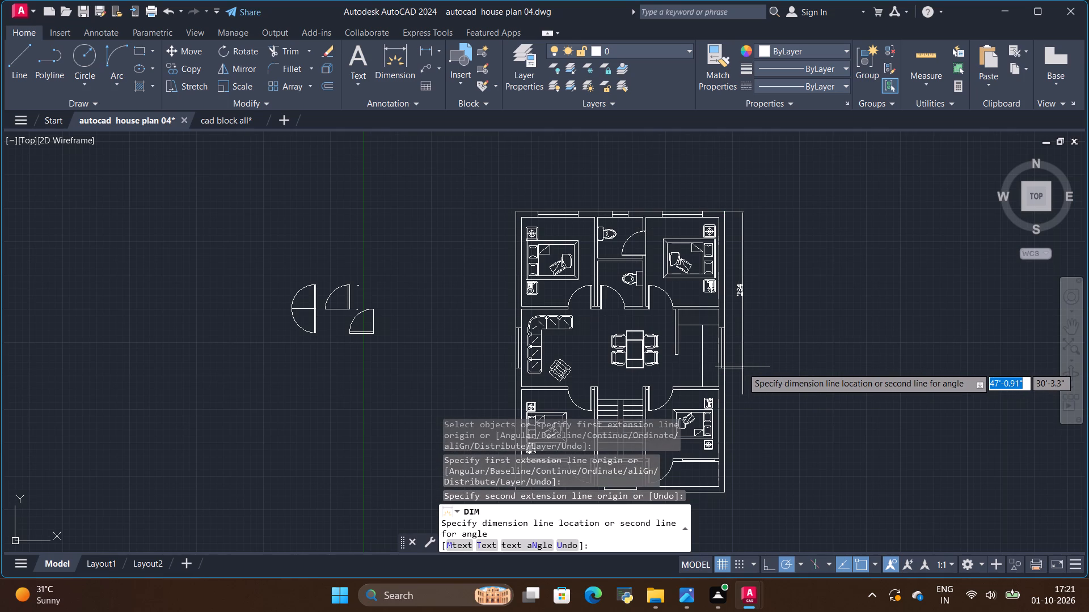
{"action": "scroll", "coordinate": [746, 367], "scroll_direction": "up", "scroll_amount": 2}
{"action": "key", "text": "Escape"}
Dimension the thickness of the west exterior wall at the northwest bedroom's corner, placing the dimension above the plan.
{"action": "scroll", "coordinate": [746, 373], "scroll_direction": "down", "scroll_amount": 2}
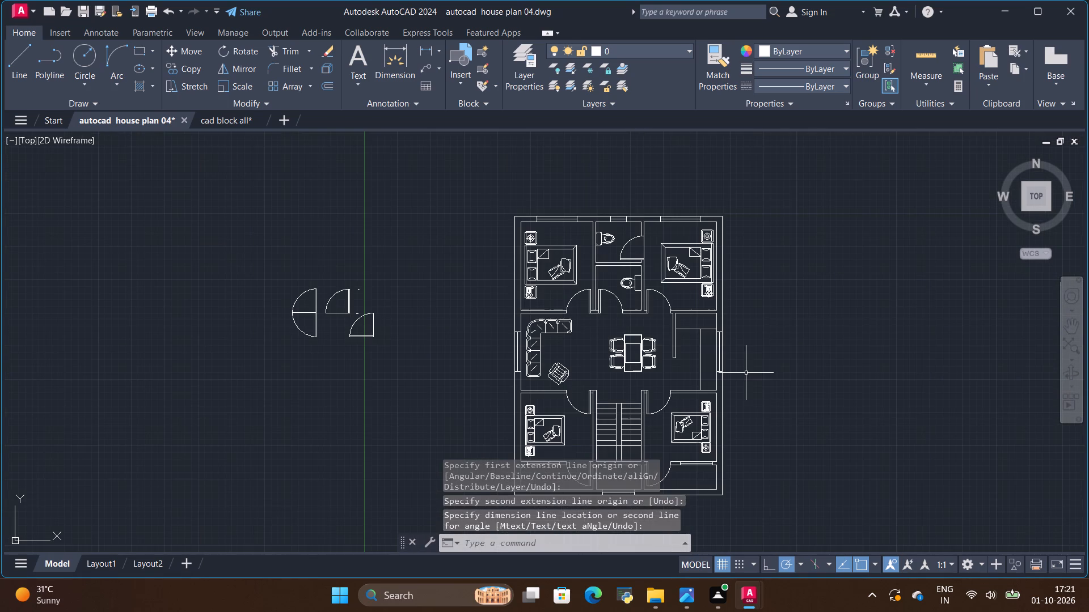
{"action": "scroll", "coordinate": [748, 336], "scroll_direction": "down", "scroll_amount": 2}
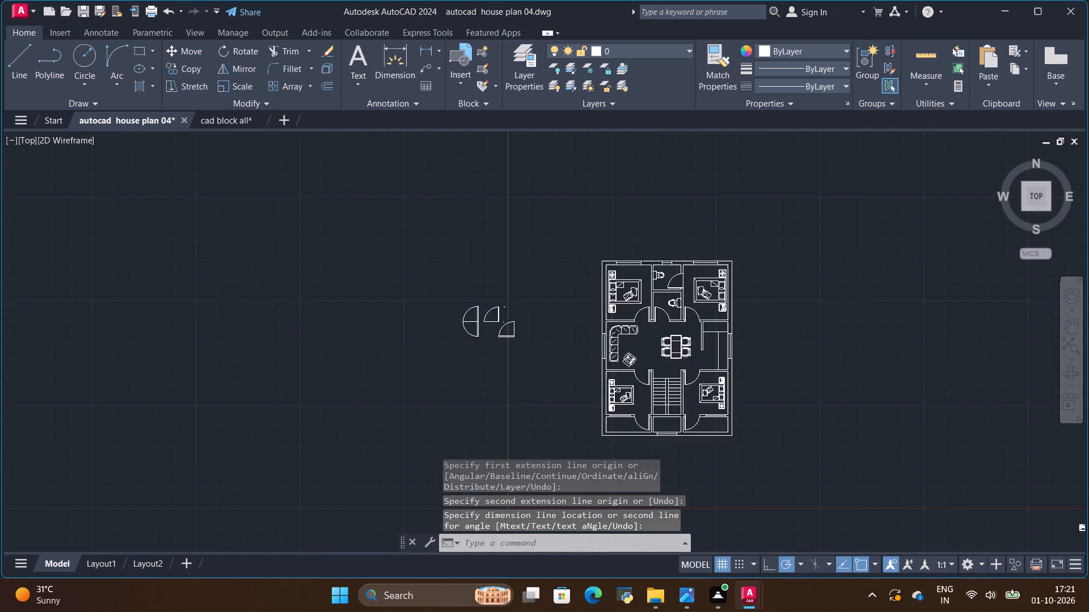
{"action": "scroll", "coordinate": [746, 354], "scroll_direction": "up", "scroll_amount": 2}
{"action": "scroll", "coordinate": [748, 323], "scroll_direction": "down", "scroll_amount": 1}
{"action": "scroll", "coordinate": [712, 467], "scroll_direction": "up", "scroll_amount": 2}
{"action": "scroll", "coordinate": [721, 443], "scroll_direction": "down", "scroll_amount": 2}
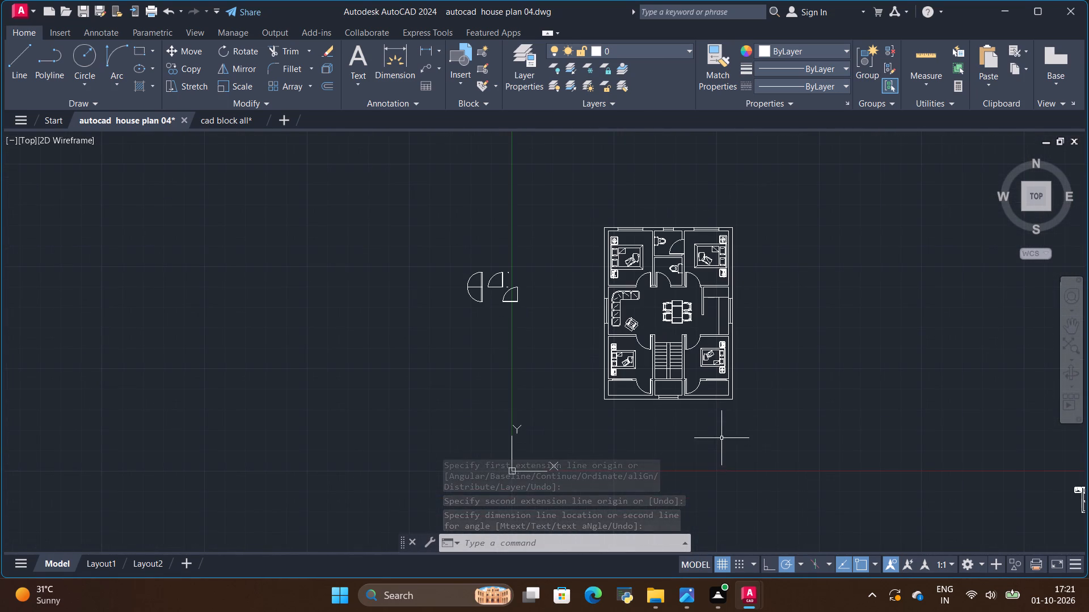
{"action": "left_click", "coordinate": [399, 61]}
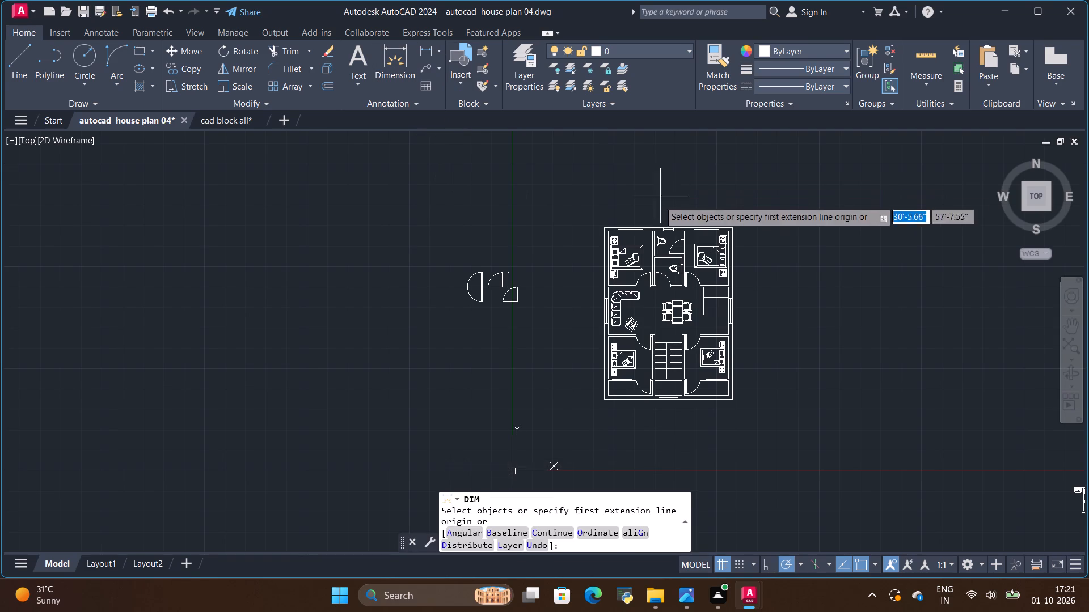
{"action": "scroll", "coordinate": [635, 221], "scroll_direction": "up", "scroll_amount": 3}
{"action": "scroll", "coordinate": [581, 240], "scroll_direction": "up", "scroll_amount": 2}
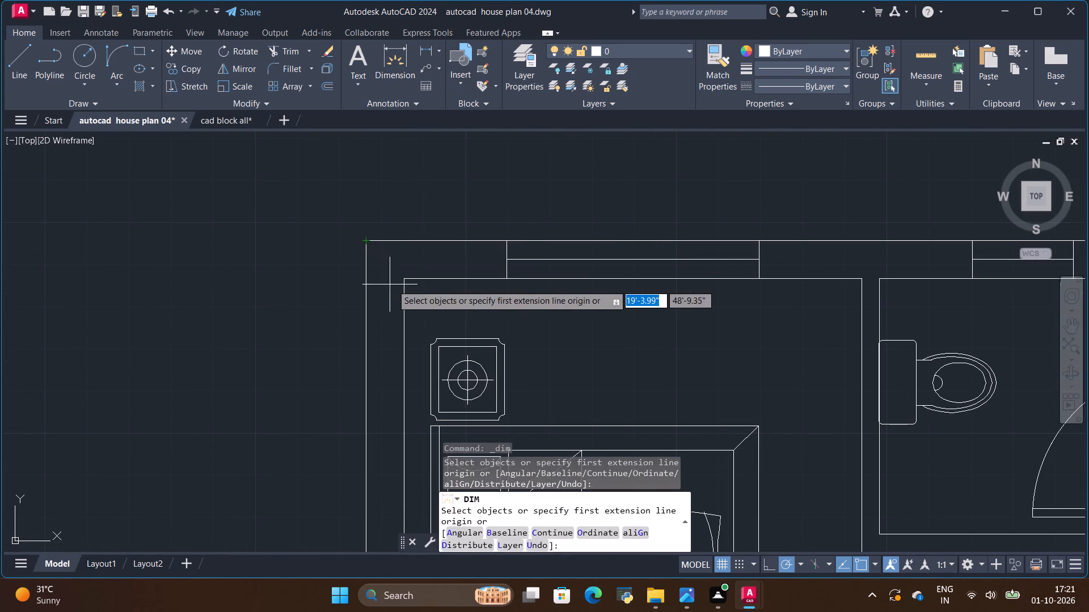
{"action": "left_click", "coordinate": [406, 277]}
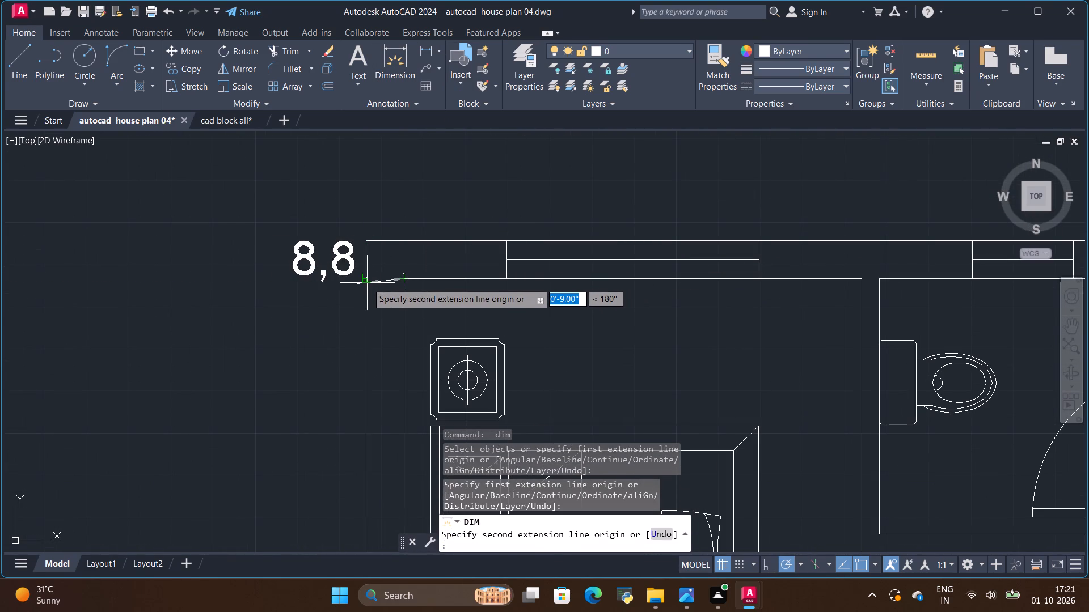
{"action": "left_click", "coordinate": [367, 280]}
{"action": "scroll", "coordinate": [366, 193], "scroll_direction": "down", "scroll_amount": 3}
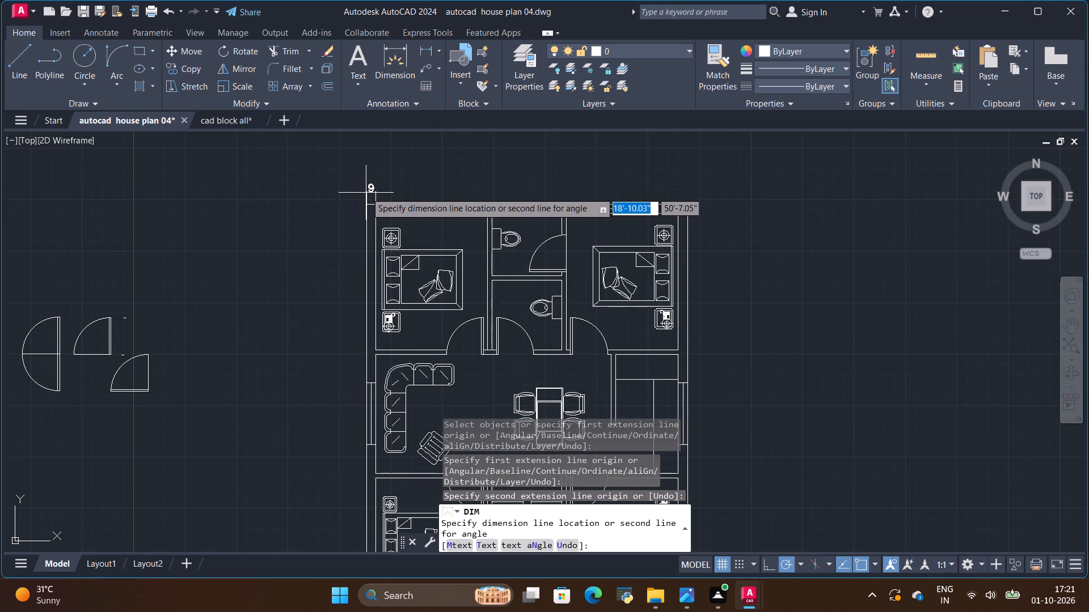
{"action": "left_click", "coordinate": [367, 176]}
Dimension the northwest bedroom's inside width along its north wall, placing the dimension line level with the wall thickness dimension.
{"action": "scroll", "coordinate": [384, 198], "scroll_direction": "up", "scroll_amount": 2}
{"action": "scroll", "coordinate": [377, 229], "scroll_direction": "down", "scroll_amount": 1}
{"action": "scroll", "coordinate": [367, 212], "scroll_direction": "up", "scroll_amount": 2}
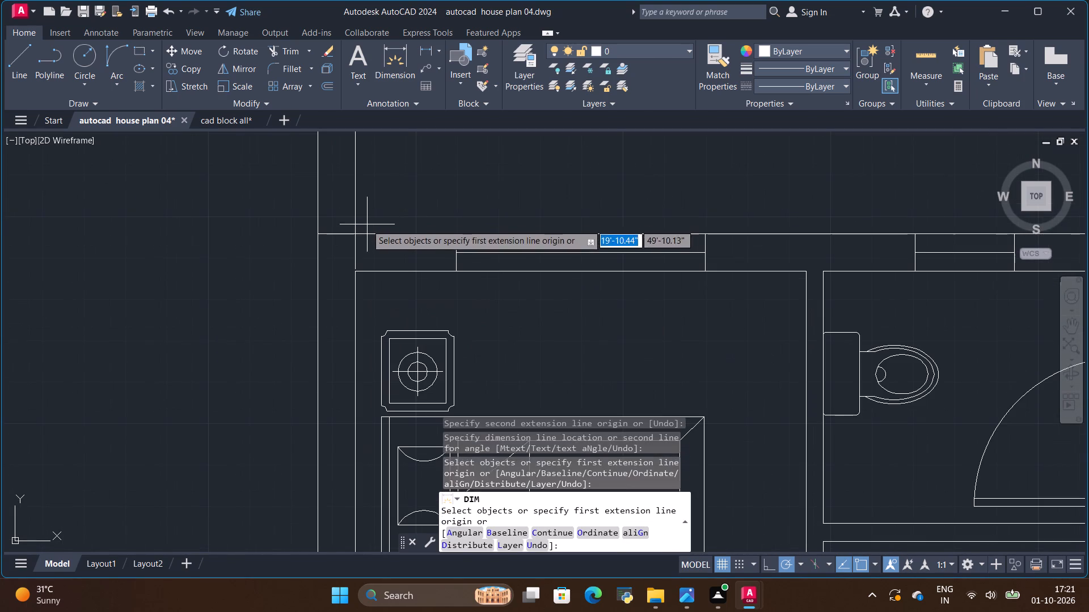
{"action": "left_click", "coordinate": [357, 272]}
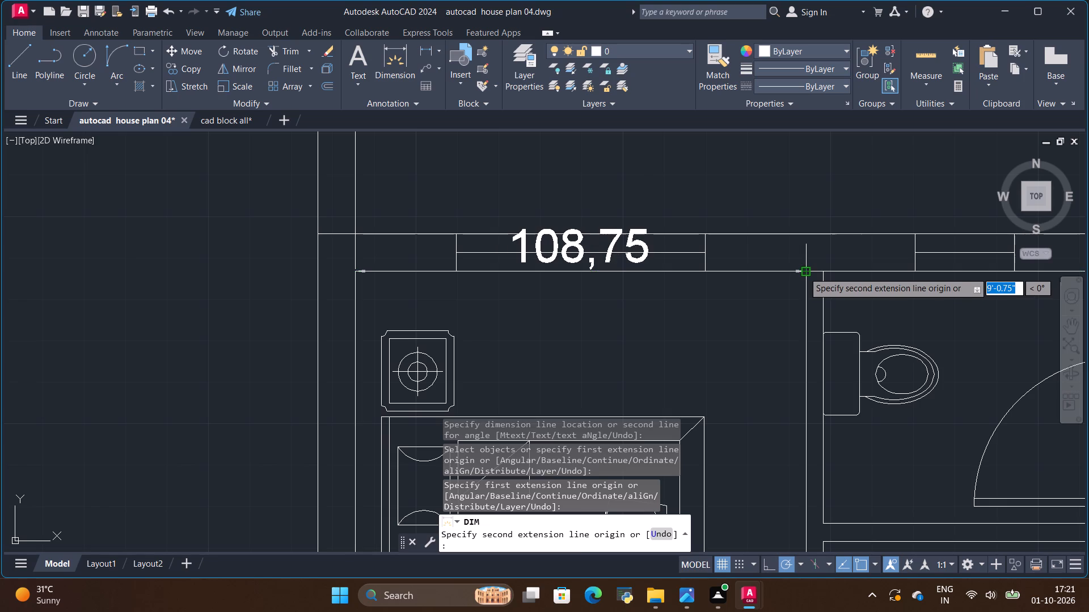
{"action": "left_click", "coordinate": [804, 272]}
{"action": "scroll", "coordinate": [800, 288], "scroll_direction": "down", "scroll_amount": 2}
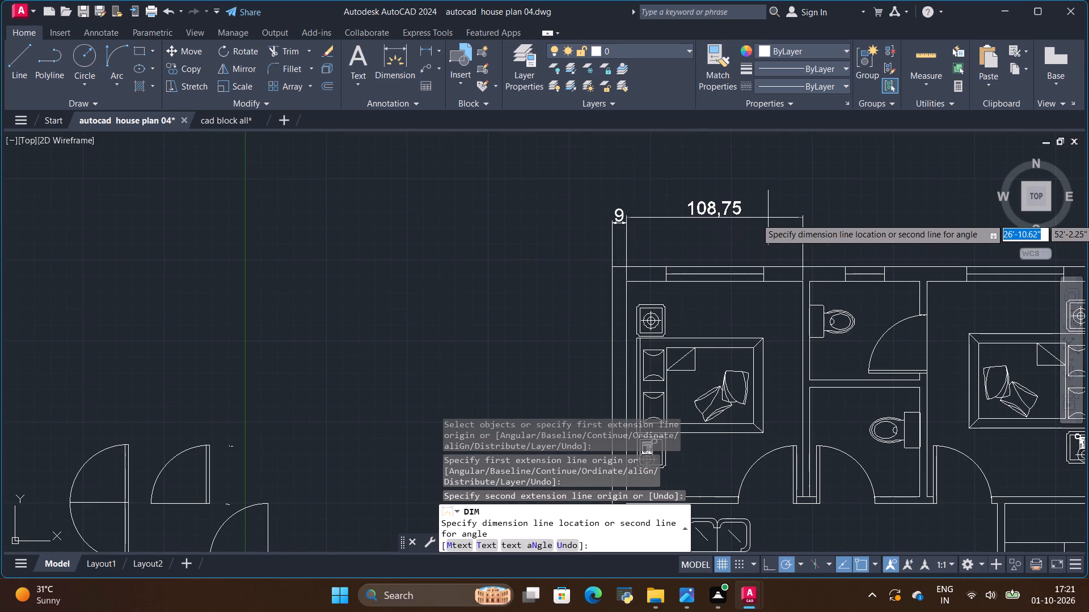
{"action": "left_click", "coordinate": [769, 222]}
{"action": "scroll", "coordinate": [526, 272], "scroll_direction": "down", "scroll_amount": 1}
{"action": "scroll", "coordinate": [742, 250], "scroll_direction": "up", "scroll_amount": 2}
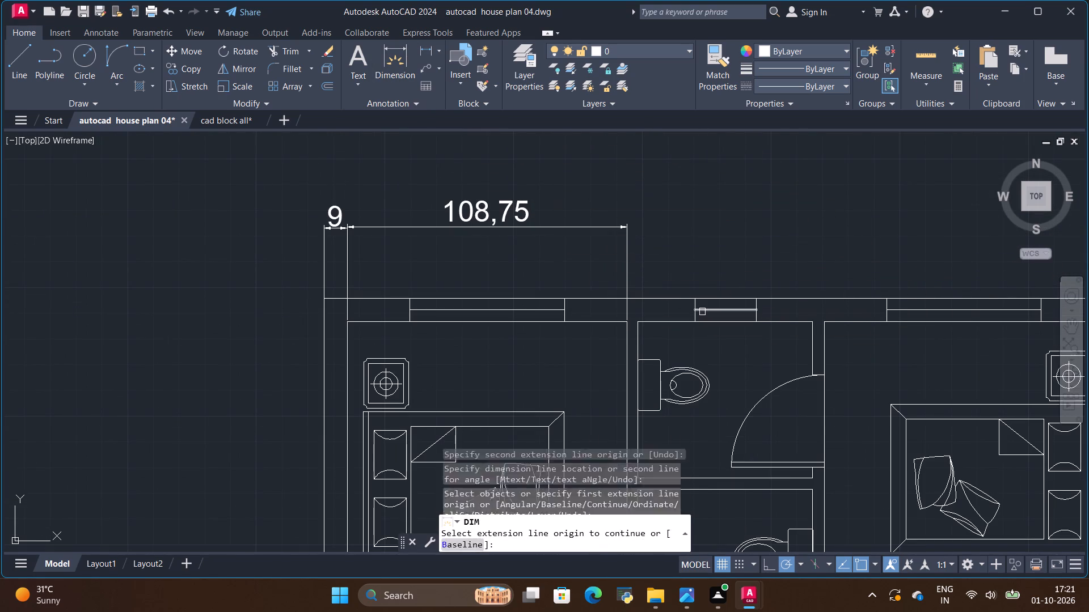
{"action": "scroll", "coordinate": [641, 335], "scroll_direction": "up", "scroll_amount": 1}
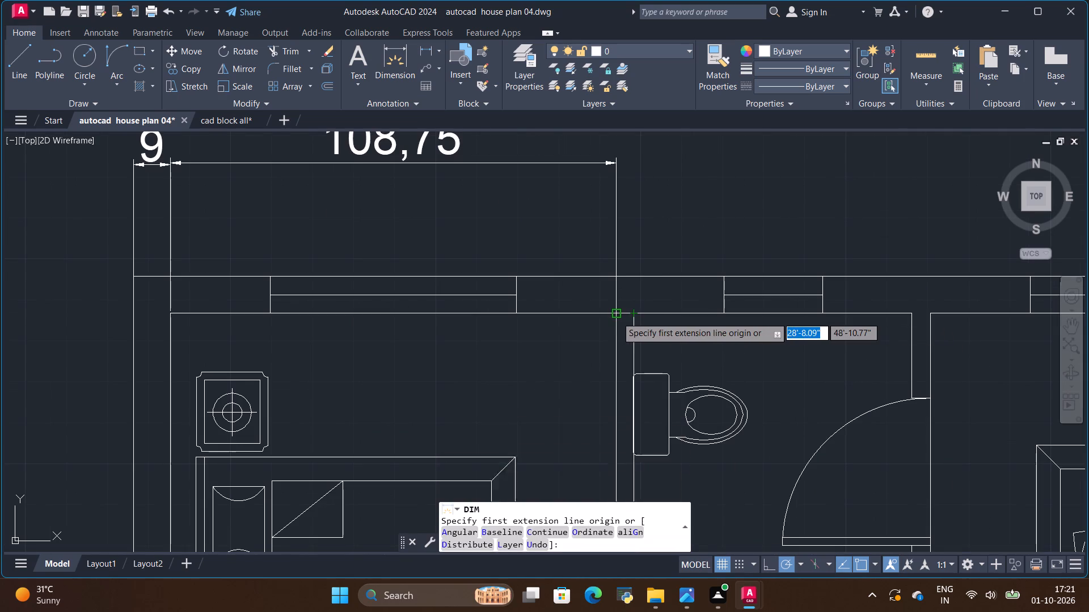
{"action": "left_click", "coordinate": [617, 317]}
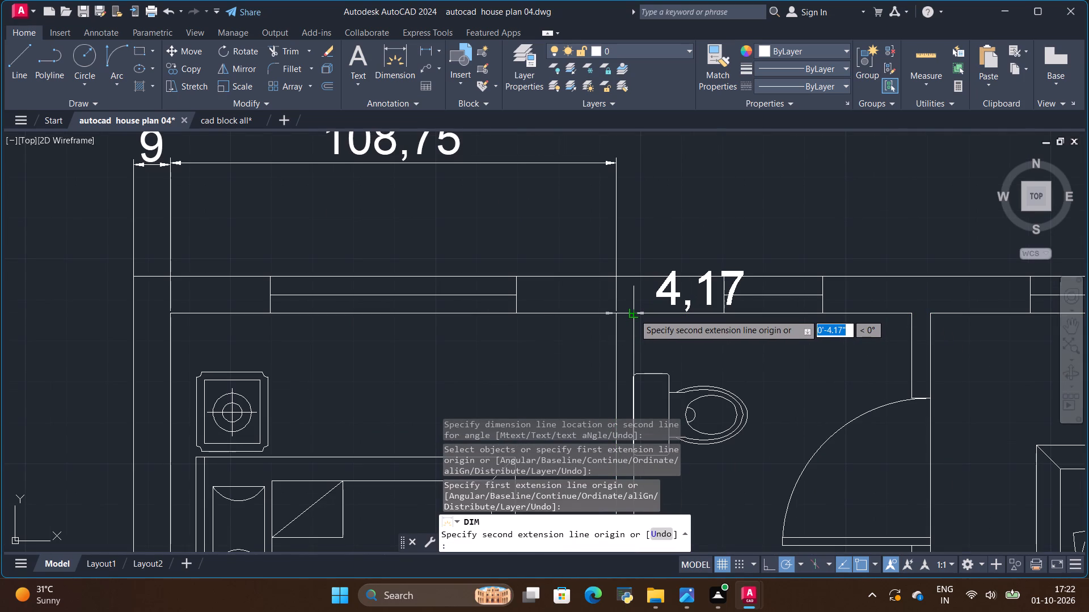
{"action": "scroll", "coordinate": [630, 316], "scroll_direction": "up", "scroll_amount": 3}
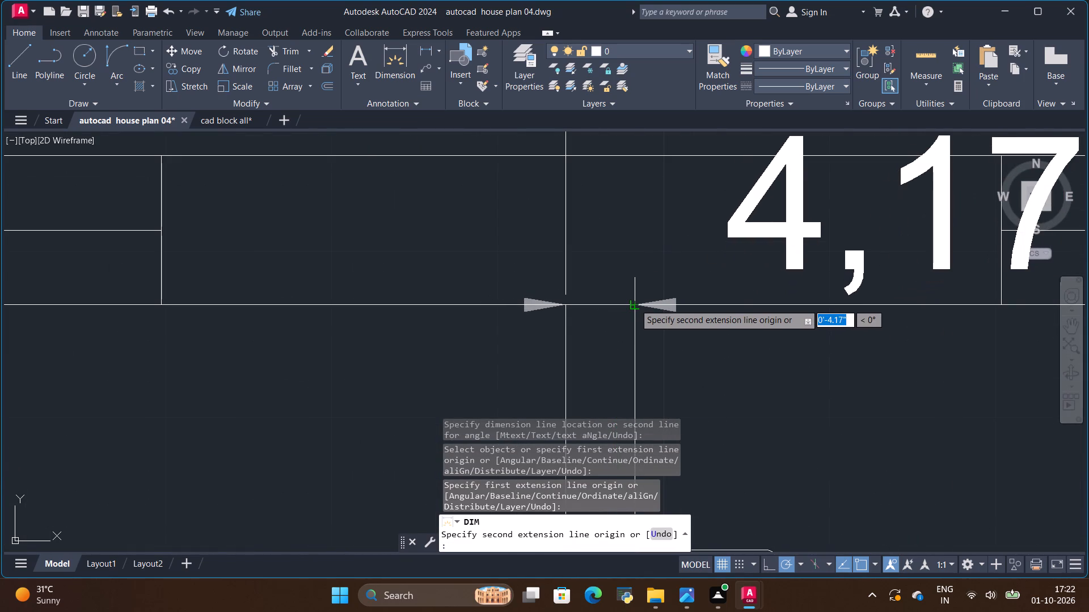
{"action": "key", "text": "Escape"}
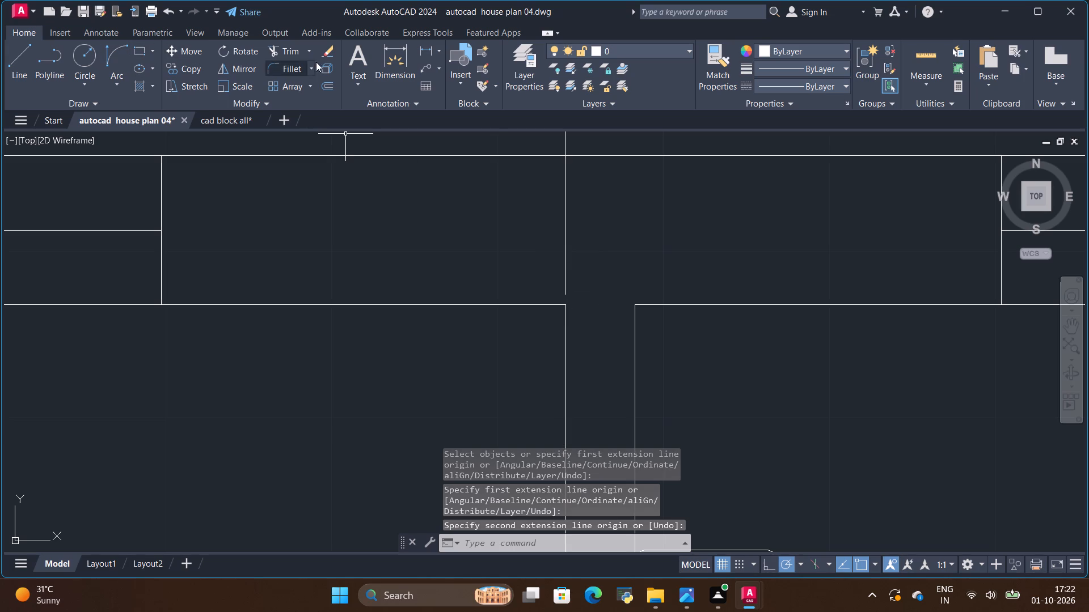
Dimension the thickness of the partition wall between the northwest bedroom and the north bathroom, placing it level with the bedroom width dimension.
{"action": "left_click", "coordinate": [378, 58]}
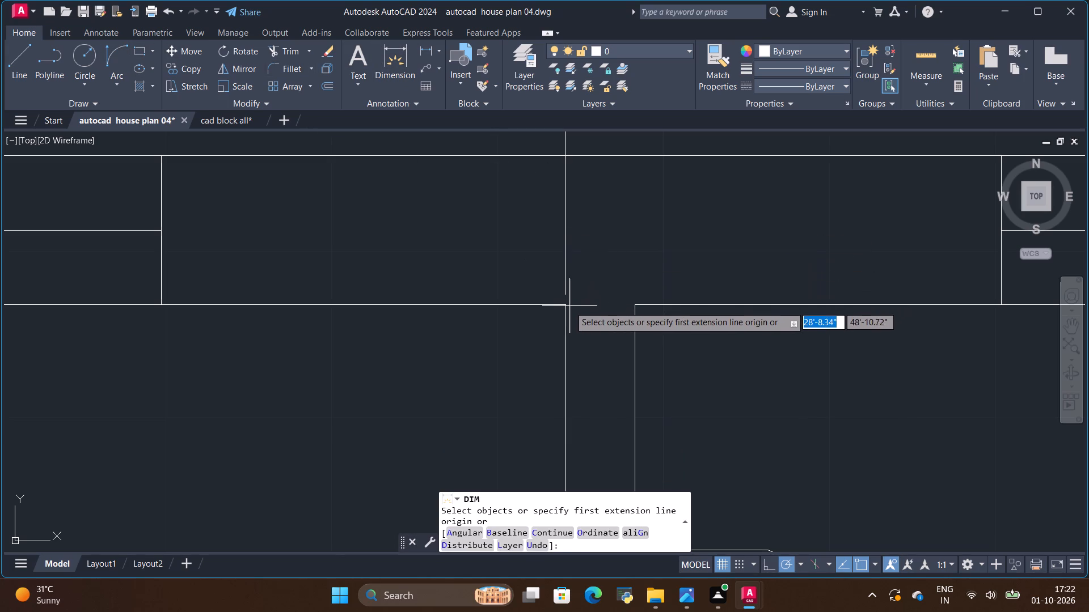
{"action": "left_click", "coordinate": [566, 305]}
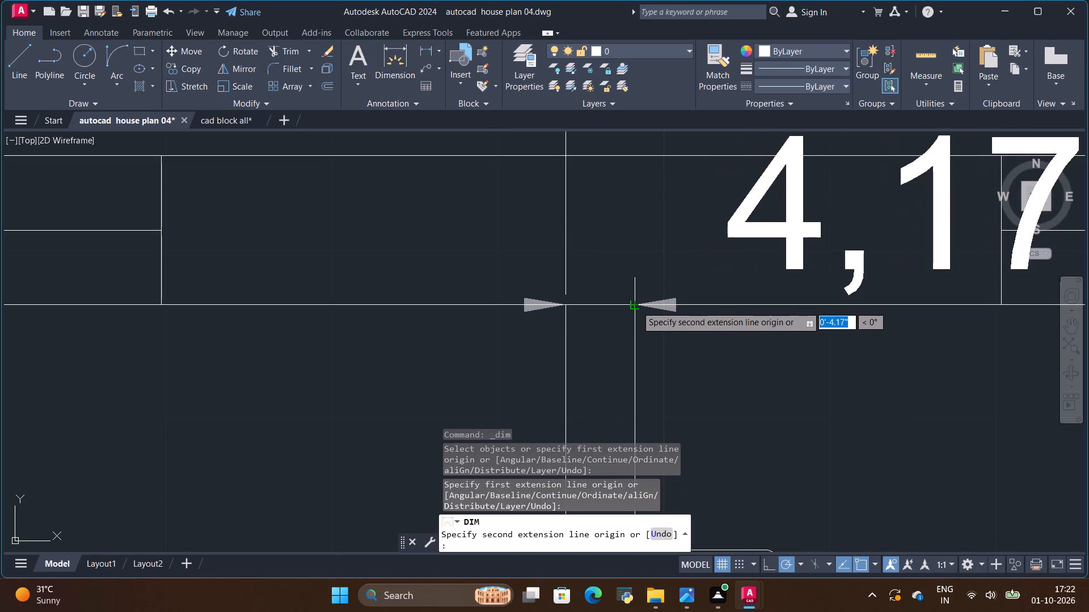
{"action": "left_click", "coordinate": [636, 306]}
{"action": "scroll", "coordinate": [592, 326], "scroll_direction": "down", "scroll_amount": 2}
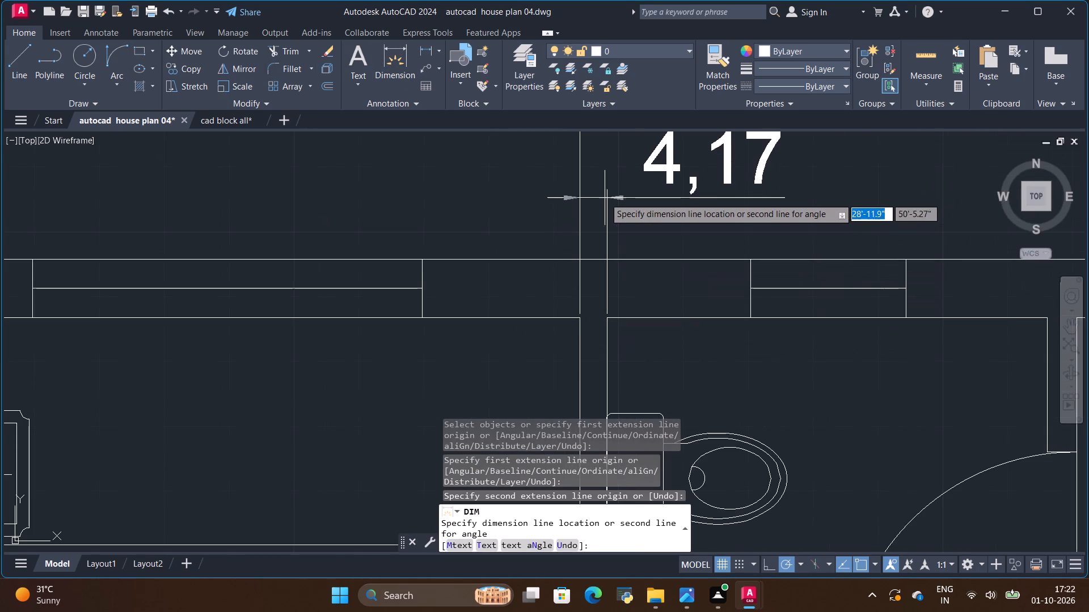
{"action": "scroll", "coordinate": [606, 216], "scroll_direction": "down", "scroll_amount": 2}
{"action": "left_click", "coordinate": [617, 161]}
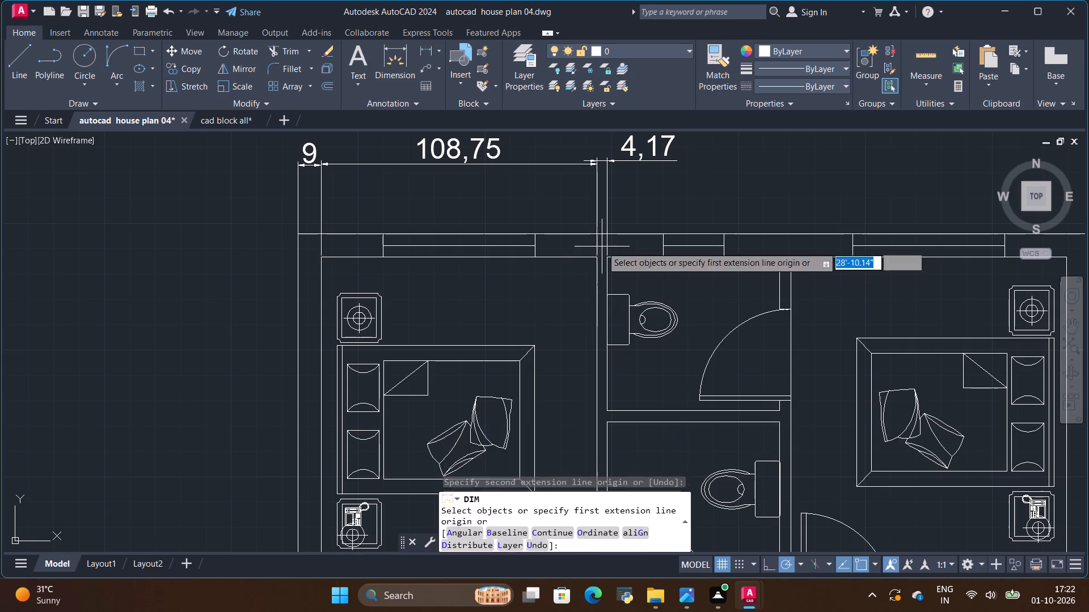
Dimension the north bathroom's width between its two partition walls, placing the dimension line just above the partition thickness dimension.
{"action": "scroll", "coordinate": [590, 249], "scroll_direction": "down", "scroll_amount": 1}
{"action": "scroll", "coordinate": [611, 176], "scroll_direction": "up", "scroll_amount": 2}
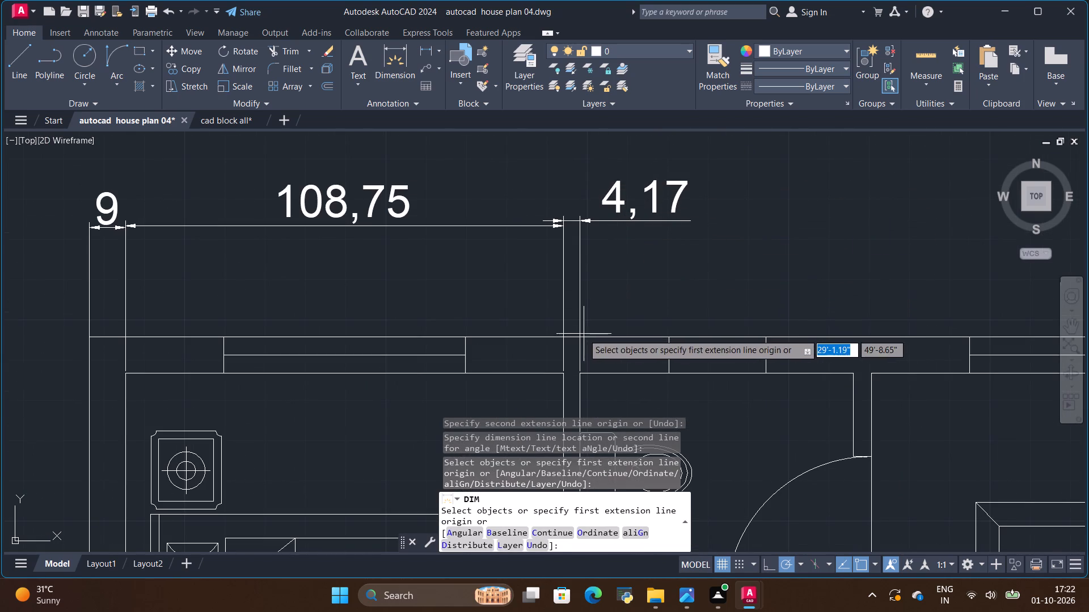
{"action": "left_click", "coordinate": [387, 66]}
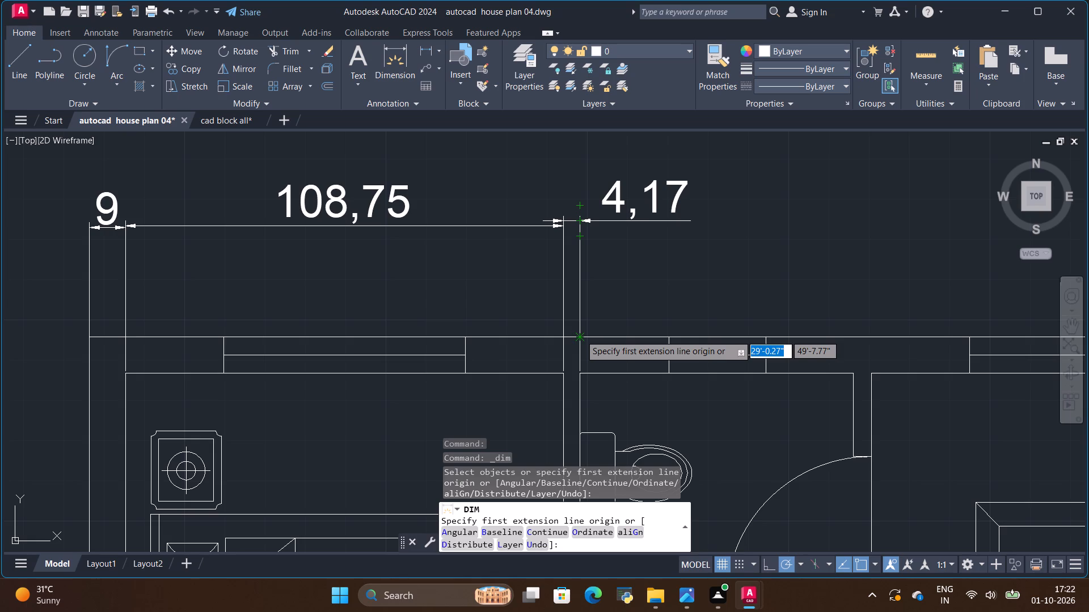
{"action": "left_click", "coordinate": [581, 334]}
{"action": "scroll", "coordinate": [698, 332], "scroll_direction": "down", "scroll_amount": 3}
{"action": "scroll", "coordinate": [760, 331], "scroll_direction": "up", "scroll_amount": 2}
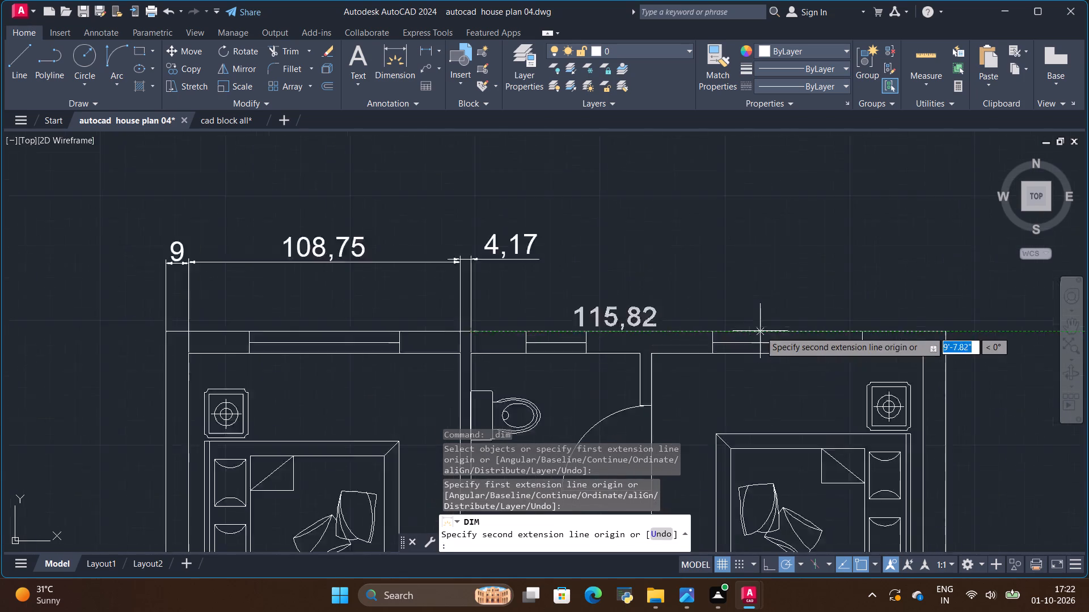
{"action": "scroll", "coordinate": [760, 331], "scroll_direction": "up", "scroll_amount": 1}
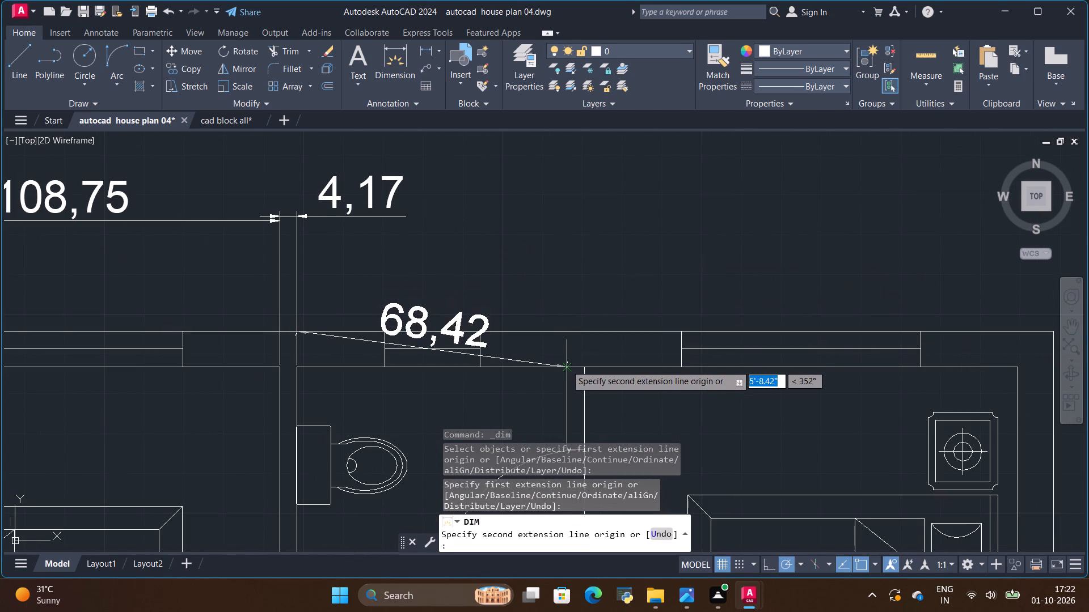
{"action": "left_click", "coordinate": [568, 330]}
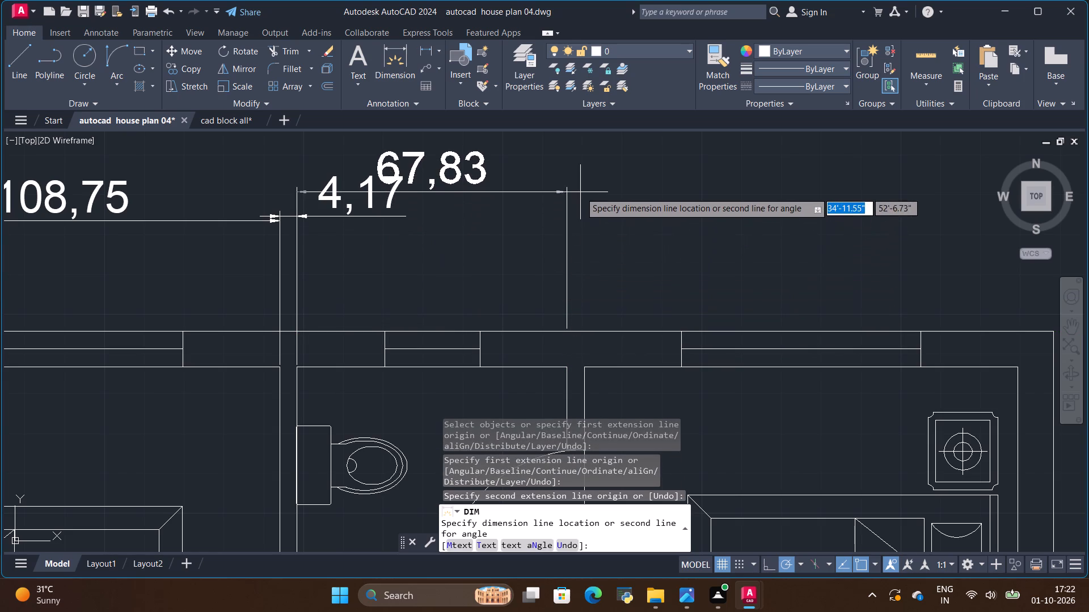
{"action": "scroll", "coordinate": [589, 168], "scroll_direction": "down", "scroll_amount": 2}
{"action": "left_click", "coordinate": [584, 165]}
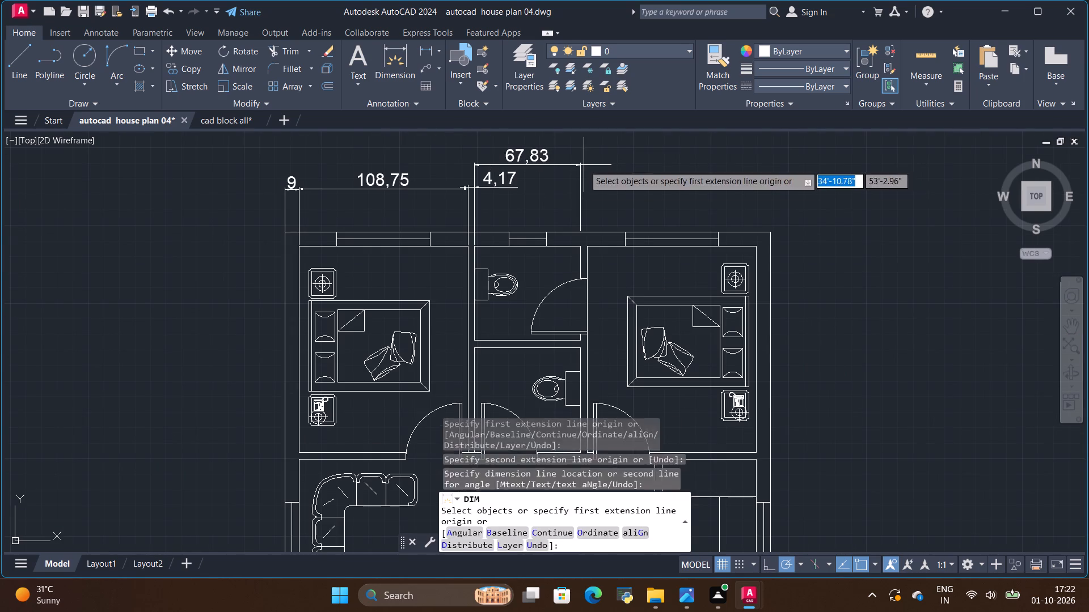
Dimension the northeast bedroom's inside width along its north wall, placing the dimension above the plan roughly level with the northwest bedroom's.
{"action": "scroll", "coordinate": [590, 251], "scroll_direction": "up", "scroll_amount": 1}
{"action": "left_click", "coordinate": [585, 240]}
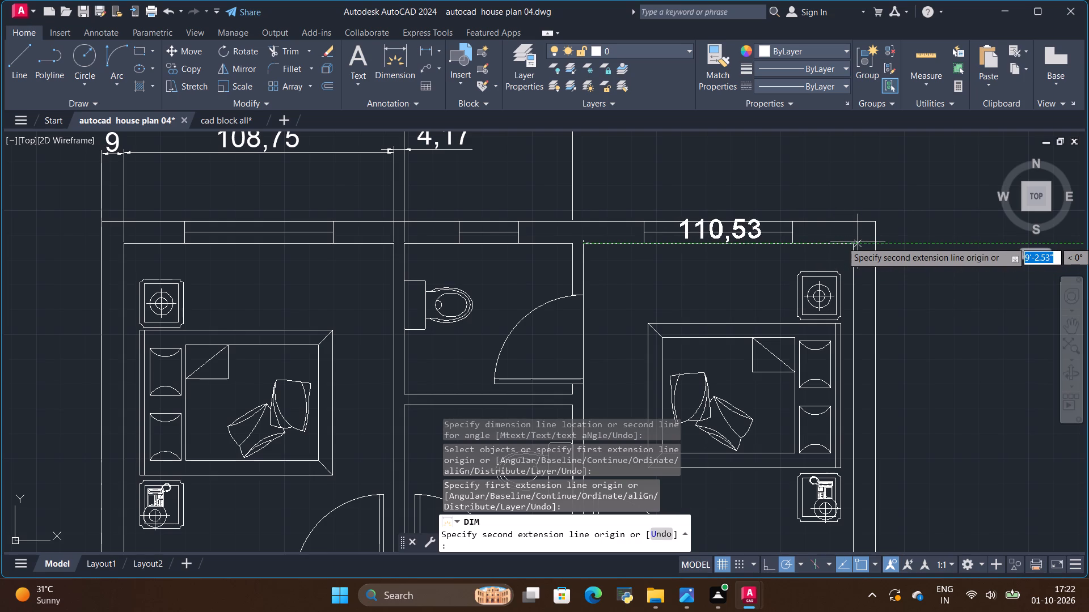
{"action": "scroll", "coordinate": [856, 241], "scroll_direction": "up", "scroll_amount": 2}
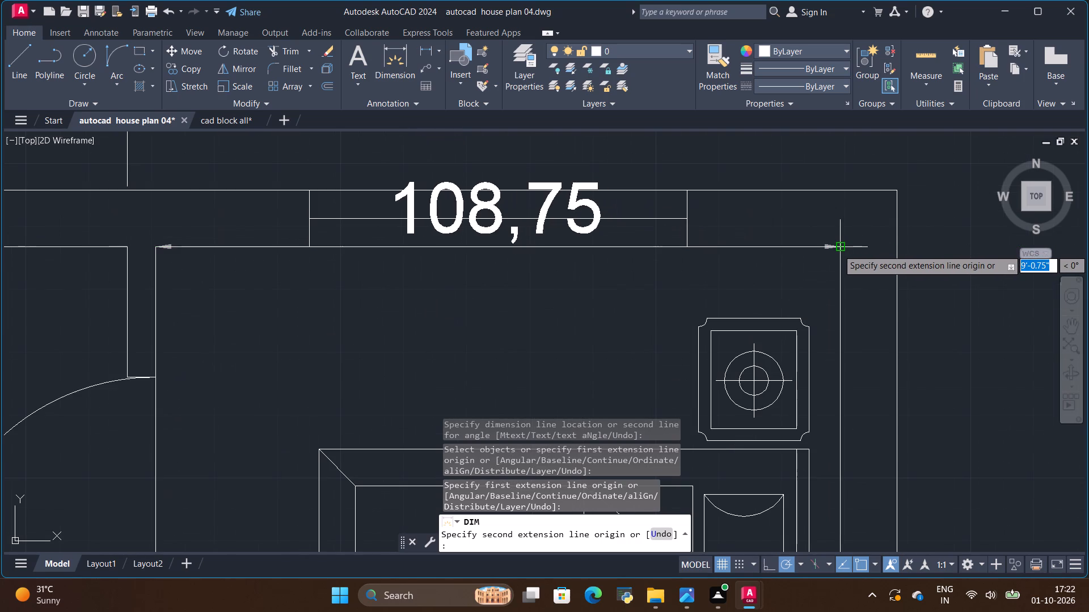
{"action": "left_click", "coordinate": [838, 249]}
{"action": "scroll", "coordinate": [837, 255], "scroll_direction": "down", "scroll_amount": 3}
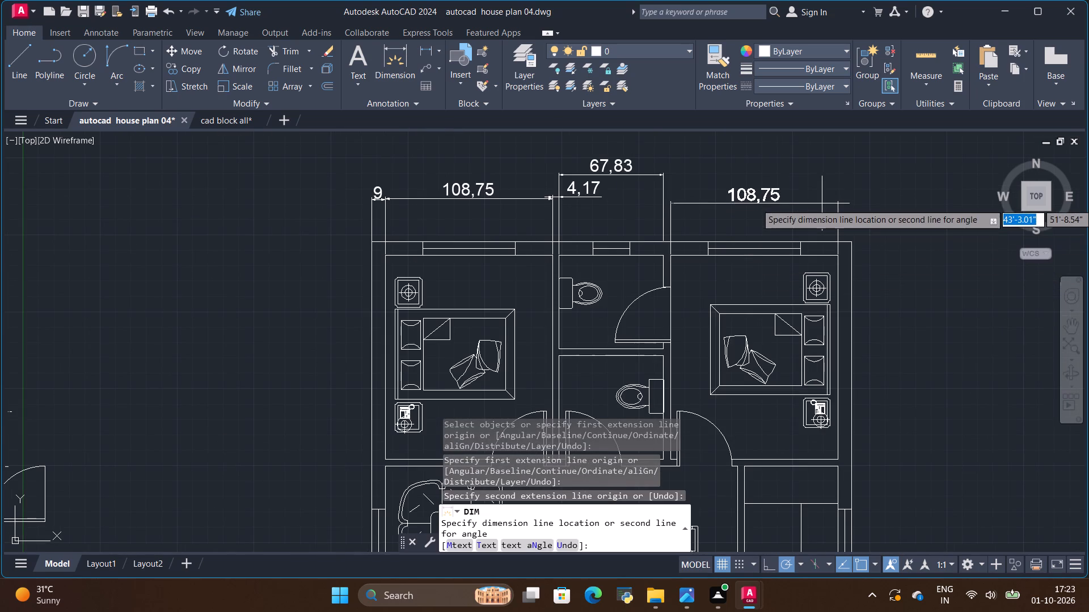
{"action": "left_click", "coordinate": [822, 203]}
Dimension the thickness of the east exterior wall at the northeast bedroom's corner, placing it above the plan beside the bedroom width dimension.
{"action": "scroll", "coordinate": [838, 252], "scroll_direction": "up", "scroll_amount": 1}
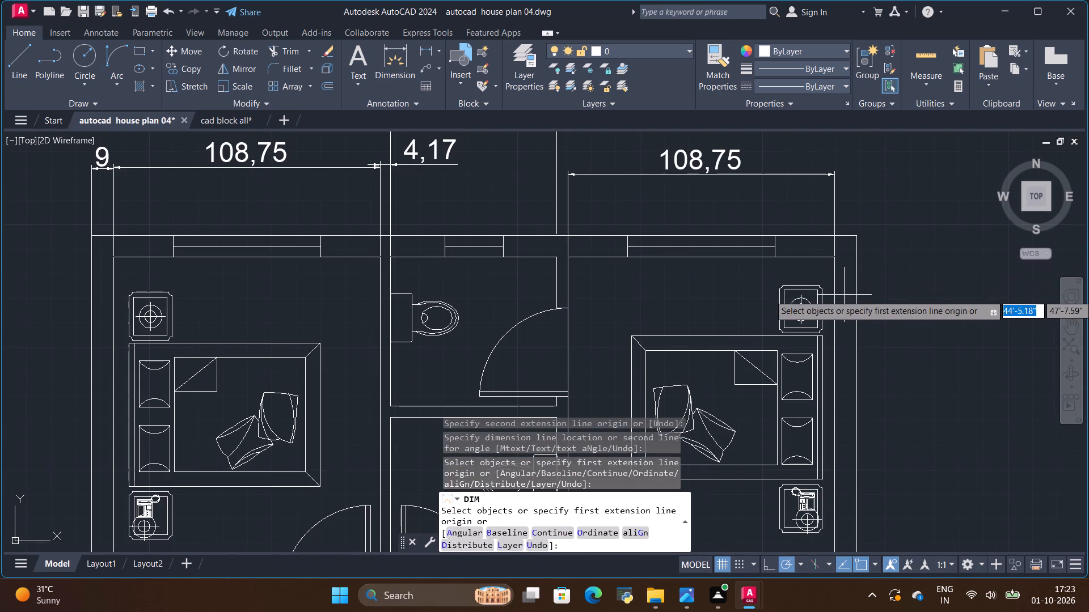
{"action": "left_click", "coordinate": [833, 258]}
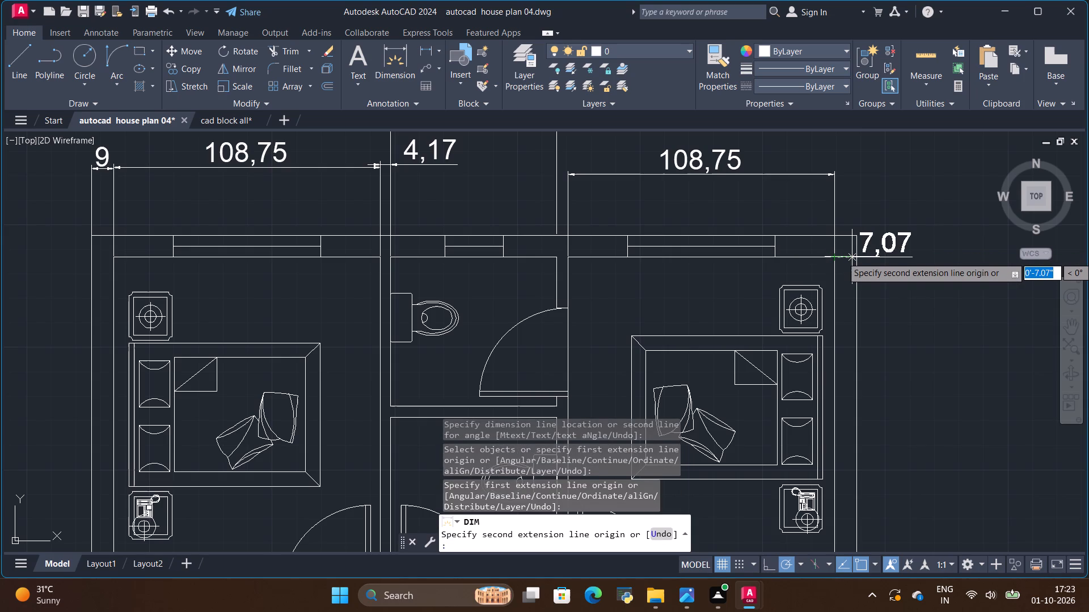
{"action": "left_click", "coordinate": [855, 257]}
{"action": "left_click", "coordinate": [857, 179]}
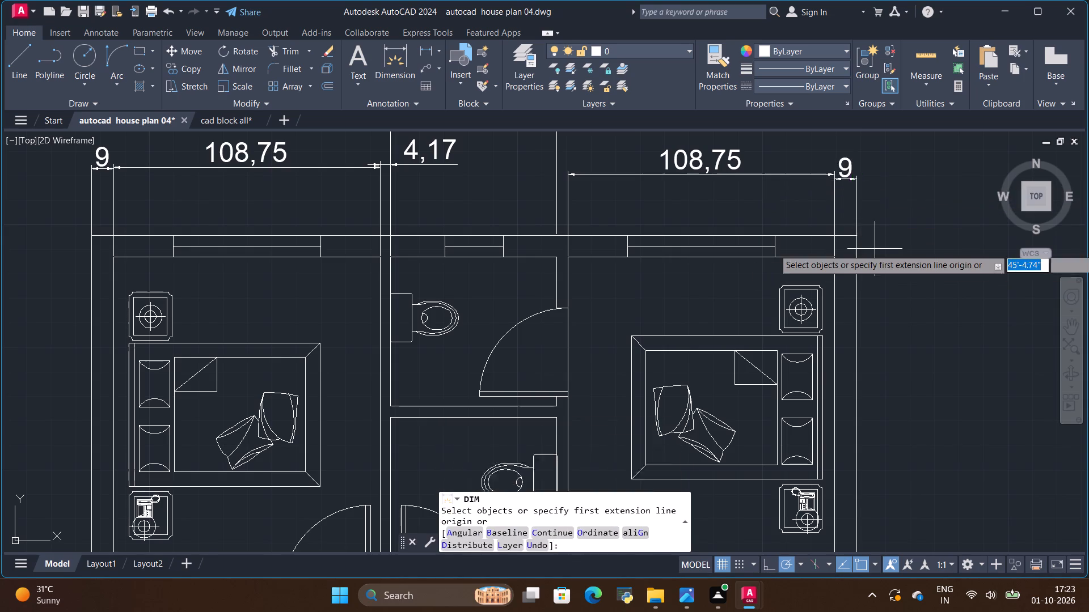
Dimension the house's overall width between the outer northwest and northeast corners, placing the dimension line above all the other dimensions.
{"action": "scroll", "coordinate": [875, 249], "scroll_direction": "down", "scroll_amount": 2}
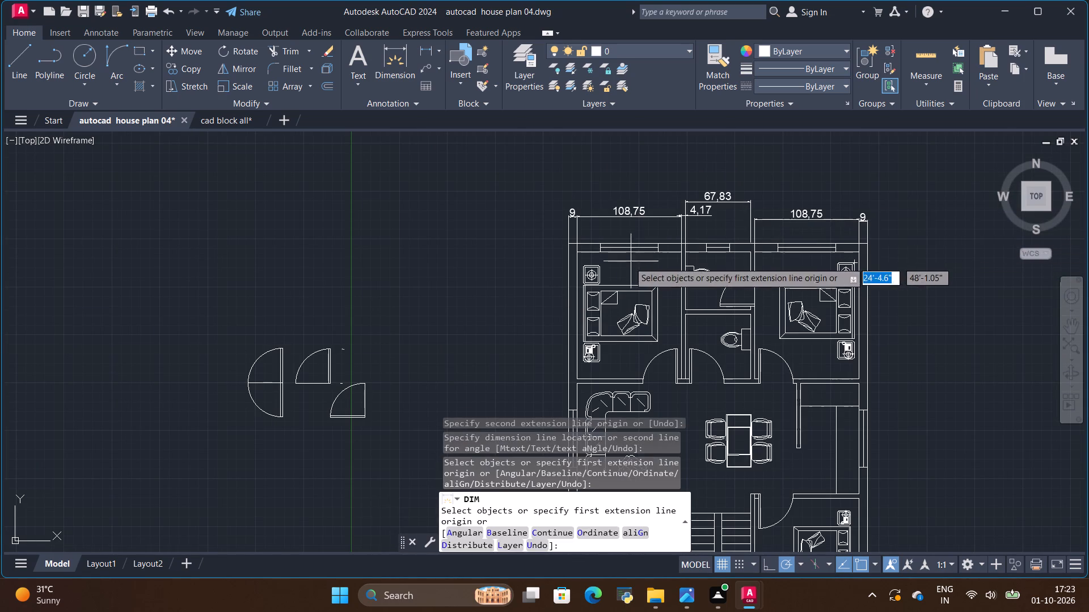
{"action": "scroll", "coordinate": [558, 249], "scroll_direction": "up", "scroll_amount": 2}
{"action": "left_click", "coordinate": [583, 236]}
{"action": "scroll", "coordinate": [506, 246], "scroll_direction": "down", "scroll_amount": 2}
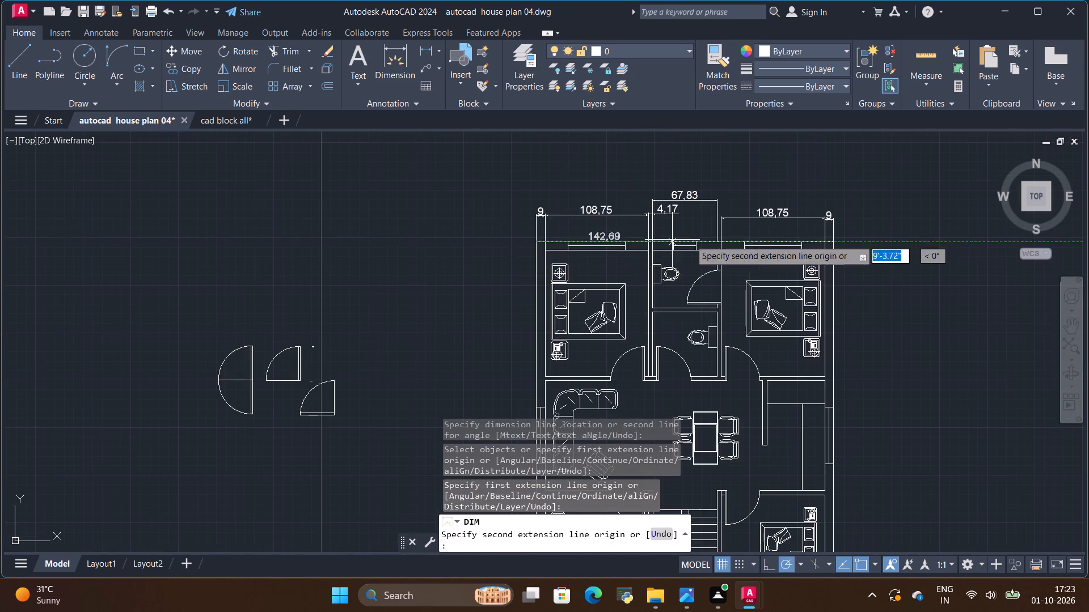
{"action": "scroll", "coordinate": [743, 236], "scroll_direction": "up", "scroll_amount": 2}
{"action": "left_click", "coordinate": [962, 252]}
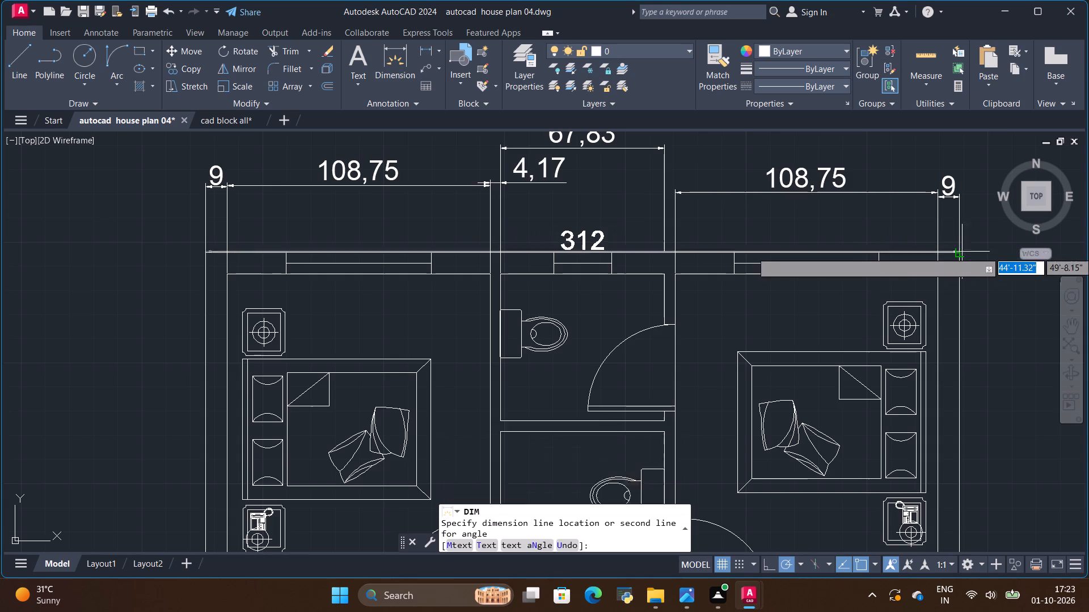
{"action": "scroll", "coordinate": [950, 265], "scroll_direction": "down", "scroll_amount": 1}
{"action": "left_click", "coordinate": [925, 159]}
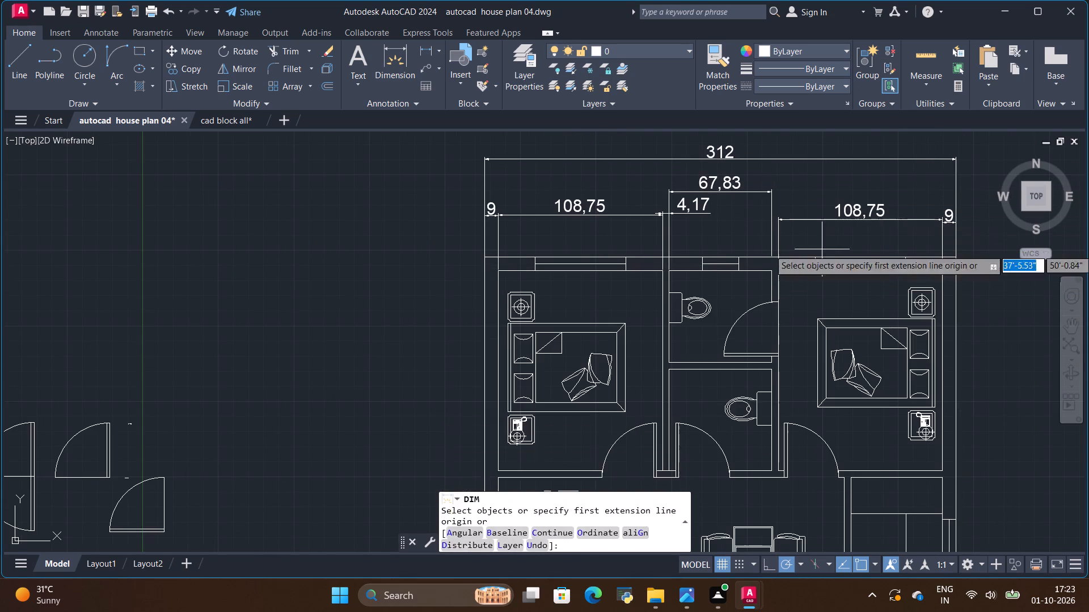
Dimension the thickness of the north exterior wall at the northeast bedroom's corner, placing the dimension outside the plan's east side.
{"action": "scroll", "coordinate": [773, 250], "scroll_direction": "down", "scroll_amount": 1}
{"action": "scroll", "coordinate": [769, 192], "scroll_direction": "up", "scroll_amount": 2}
{"action": "scroll", "coordinate": [594, 214], "scroll_direction": "down", "scroll_amount": 2}
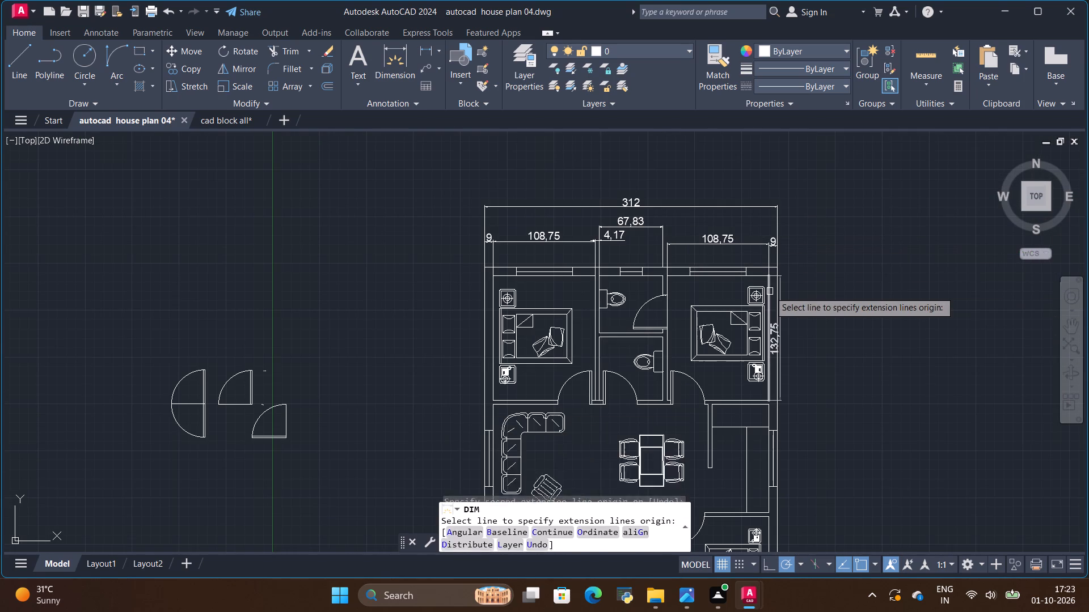
{"action": "scroll", "coordinate": [773, 264], "scroll_direction": "down", "scroll_amount": 1}
{"action": "scroll", "coordinate": [800, 284], "scroll_direction": "up", "scroll_amount": 2}
{"action": "scroll", "coordinate": [786, 270], "scroll_direction": "down", "scroll_amount": 2}
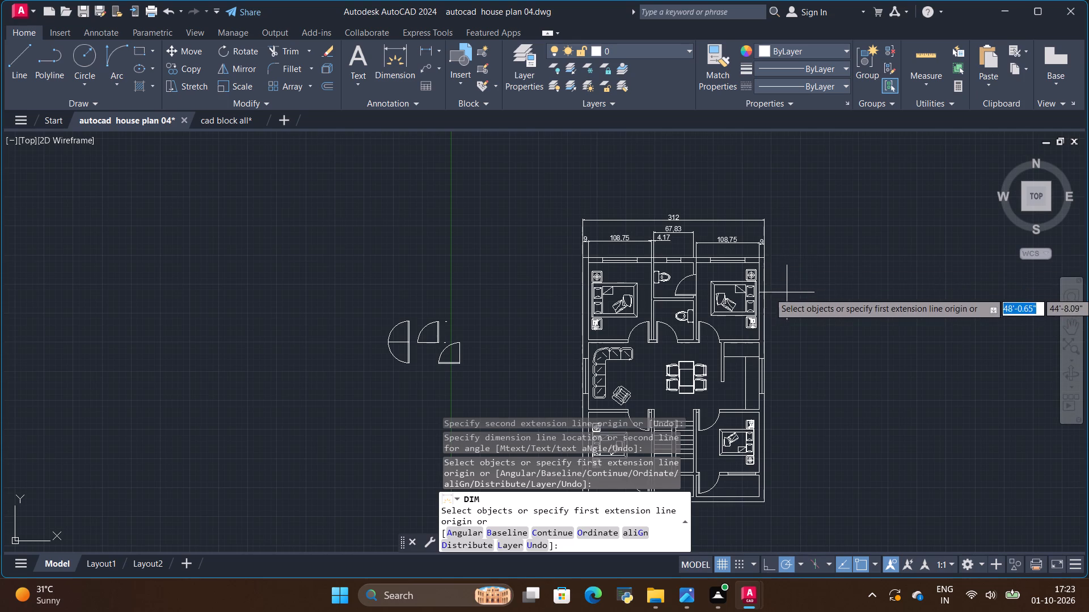
{"action": "scroll", "coordinate": [787, 292], "scroll_direction": "down", "scroll_amount": 2}
{"action": "scroll", "coordinate": [771, 341], "scroll_direction": "up", "scroll_amount": 2}
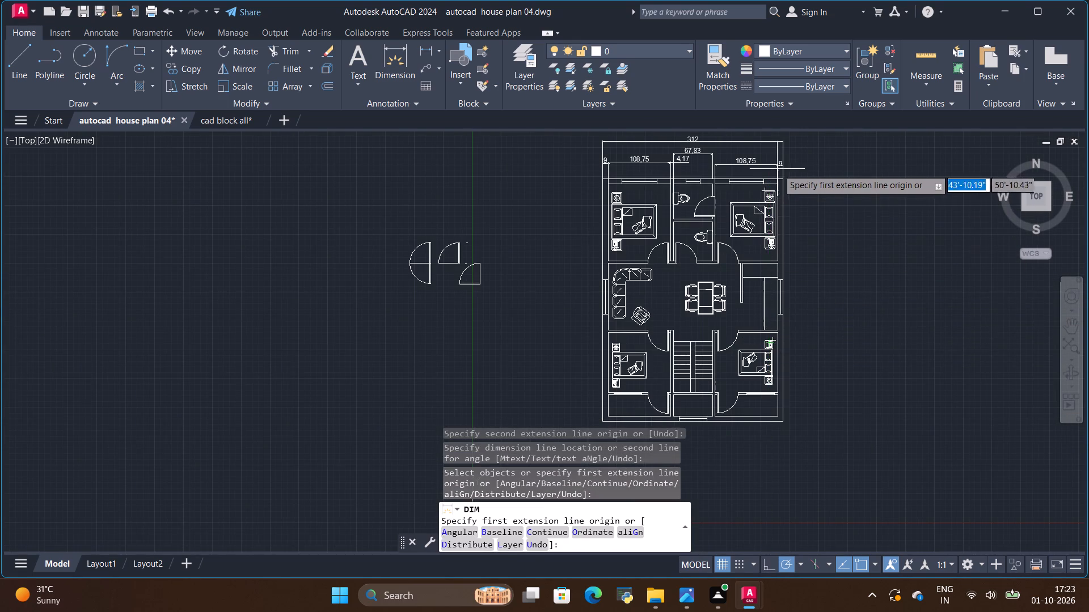
{"action": "scroll", "coordinate": [779, 166], "scroll_direction": "up", "scroll_amount": 5}
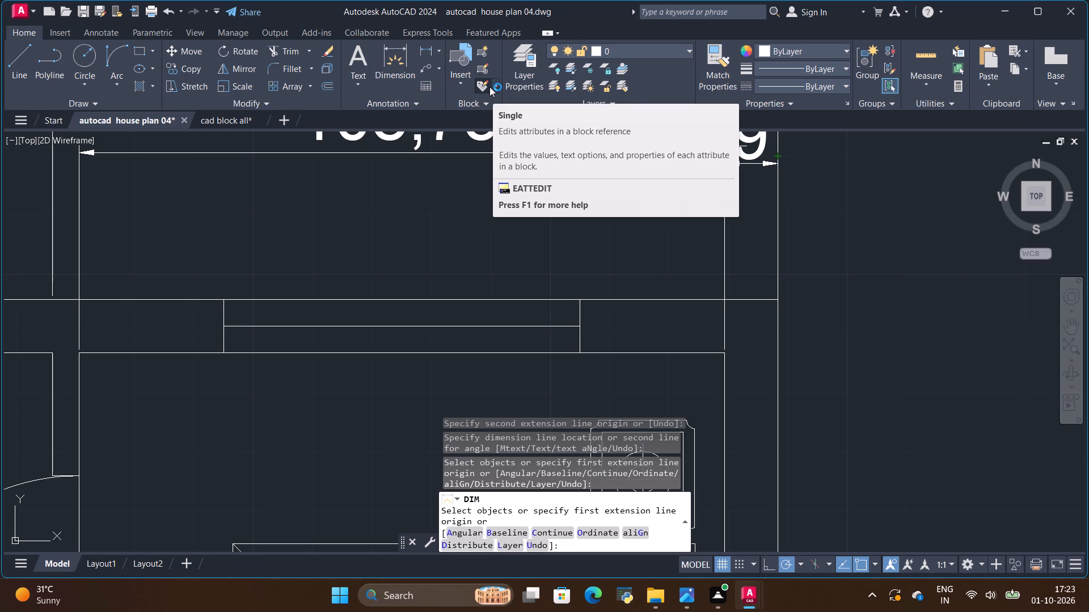
{"action": "scroll", "coordinate": [943, 319], "scroll_direction": "down", "scroll_amount": 3}
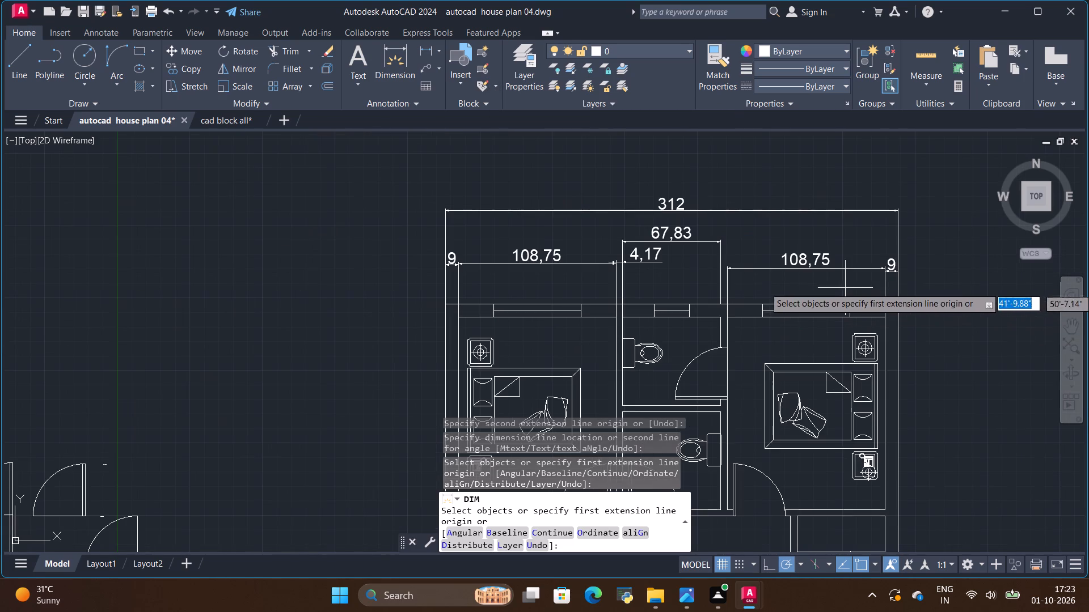
{"action": "scroll", "coordinate": [928, 327], "scroll_direction": "up", "scroll_amount": 3}
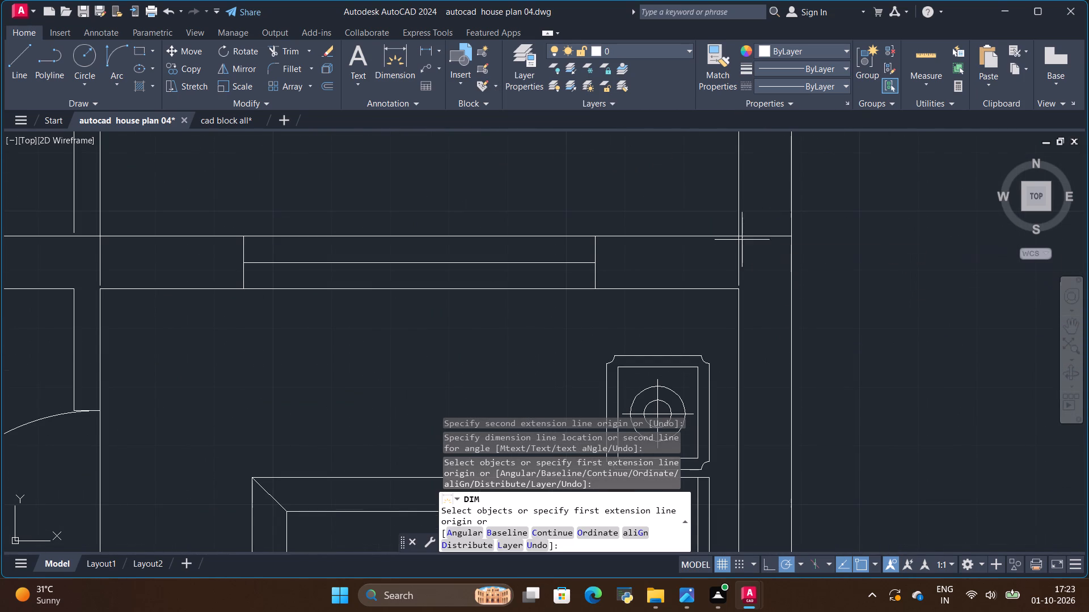
{"action": "left_click", "coordinate": [740, 235]}
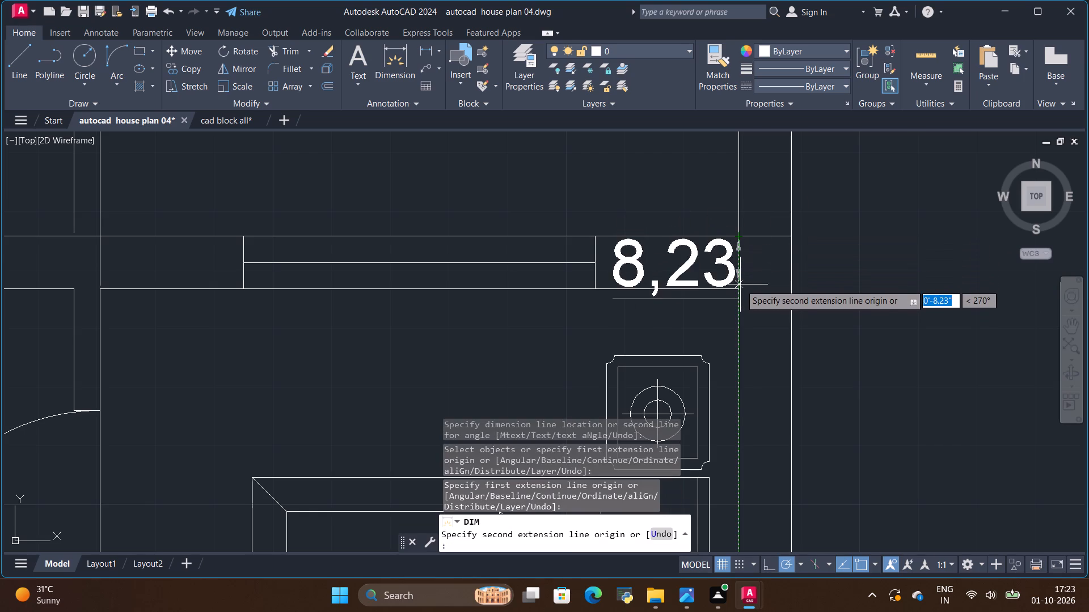
{"action": "left_click", "coordinate": [740, 287]}
{"action": "left_click", "coordinate": [919, 296]}
Dimension the northeast bedroom's inside length along its east wall, placing the dimension outside the plan's east side below the north wall's thickness dimension.
{"action": "scroll", "coordinate": [821, 264], "scroll_direction": "down", "scroll_amount": 3}
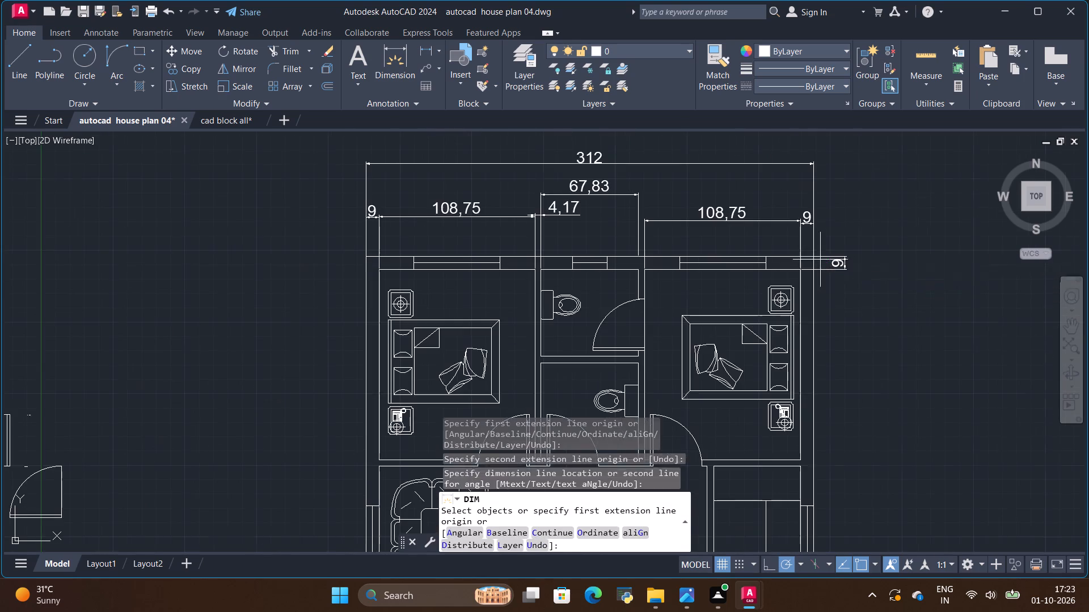
{"action": "scroll", "coordinate": [813, 291], "scroll_direction": "up", "scroll_amount": 3}
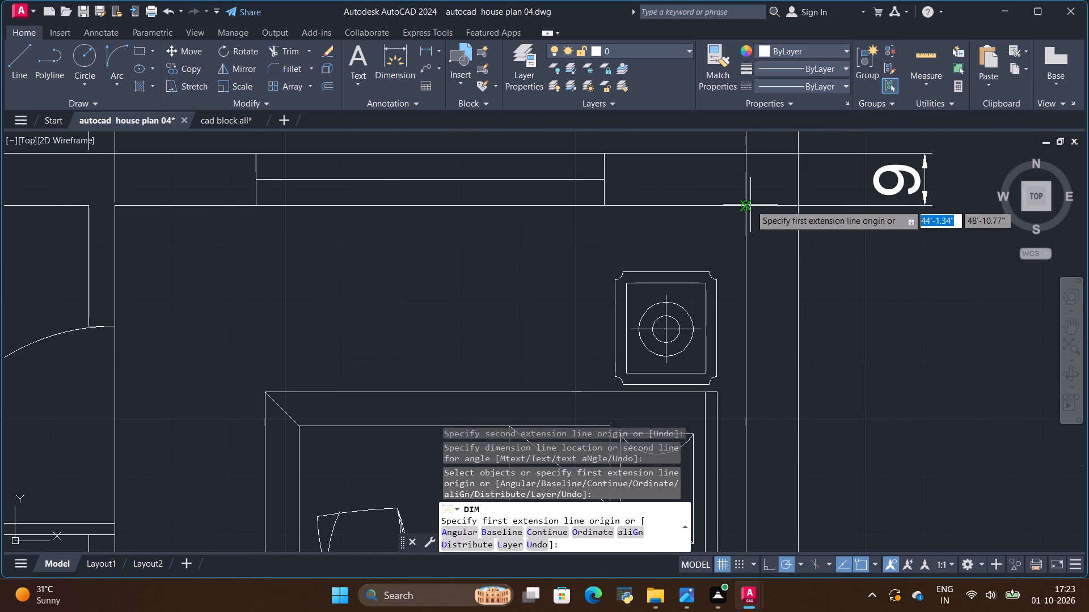
{"action": "left_click", "coordinate": [742, 207]}
{"action": "scroll", "coordinate": [793, 239], "scroll_direction": "down", "scroll_amount": 3}
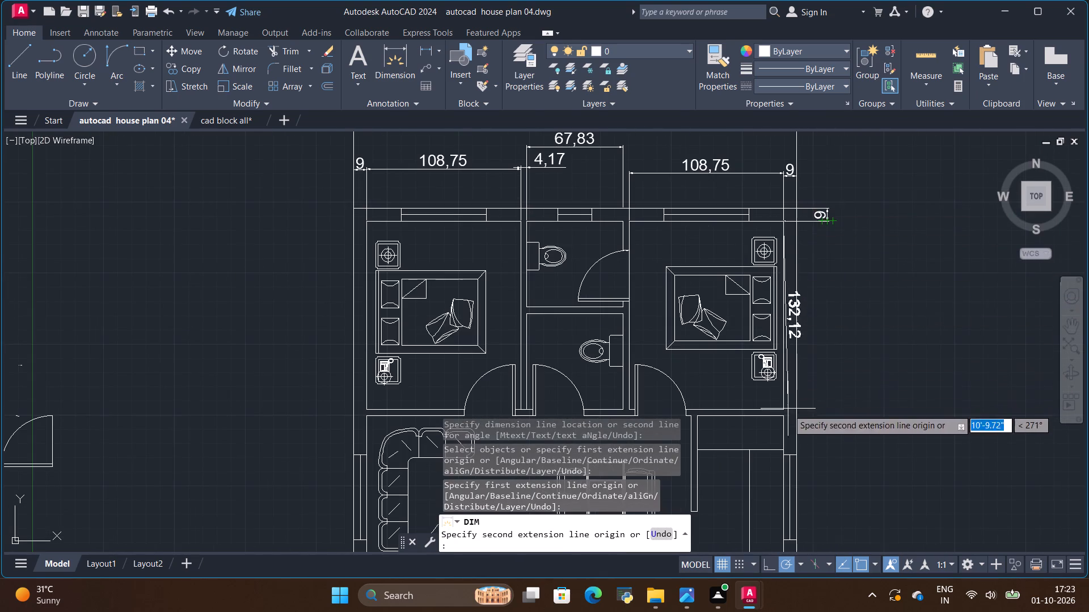
{"action": "scroll", "coordinate": [788, 411], "scroll_direction": "up", "scroll_amount": 4}
{"action": "left_click", "coordinate": [733, 394]}
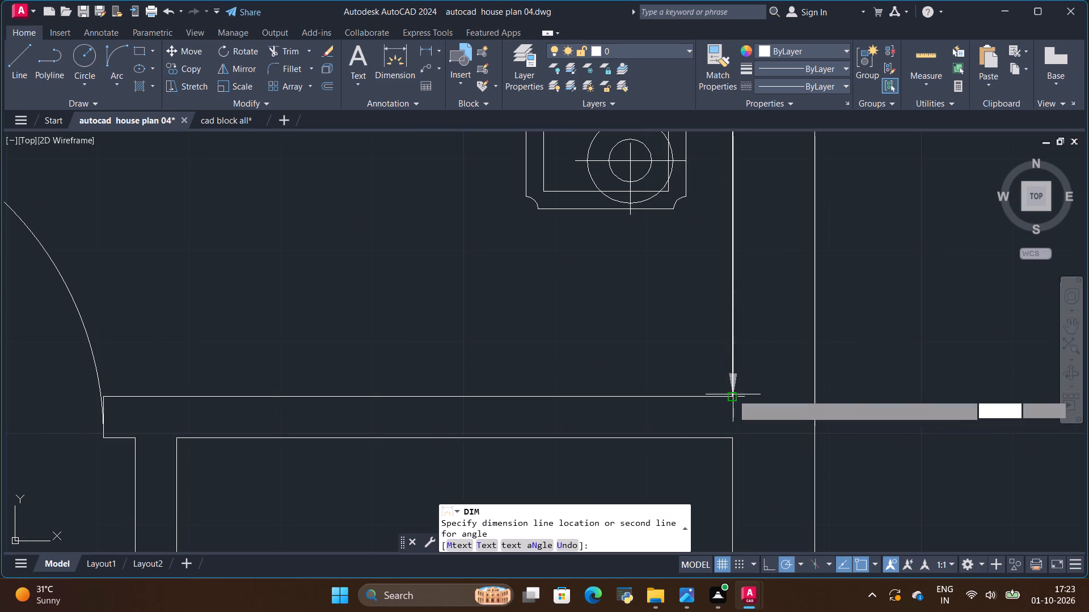
{"action": "scroll", "coordinate": [982, 405], "scroll_direction": "down", "scroll_amount": 5}
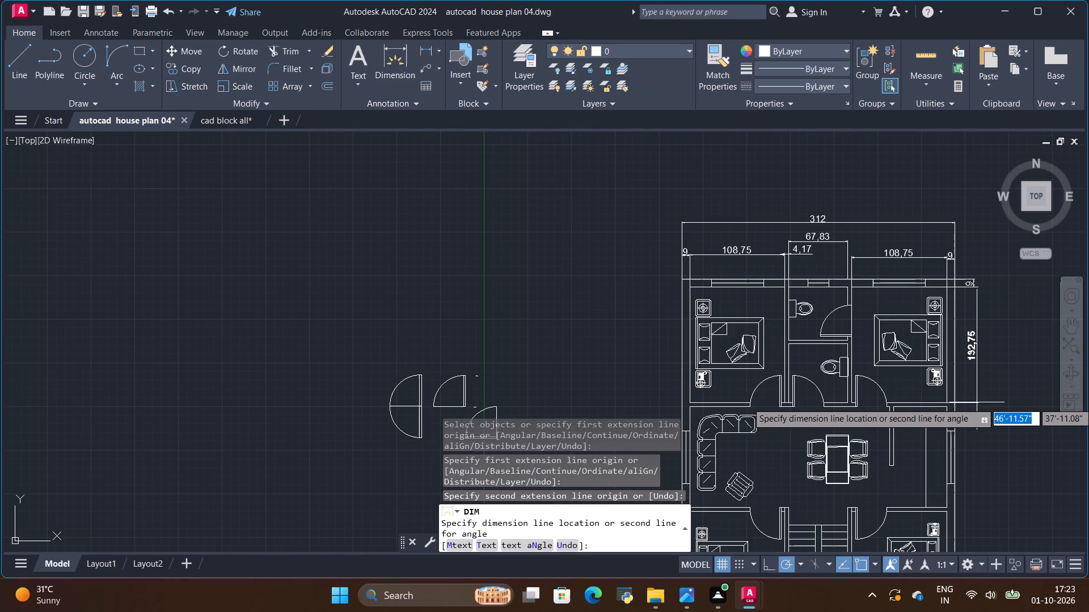
{"action": "left_click", "coordinate": [977, 402]}
Dimension the thickness of the northeast bedroom's south wall where it meets the east exterior wall, placing the dimension outside the plan's east side.
{"action": "scroll", "coordinate": [976, 402], "scroll_direction": "up", "scroll_amount": 2}
{"action": "scroll", "coordinate": [940, 365], "scroll_direction": "down", "scroll_amount": 2}
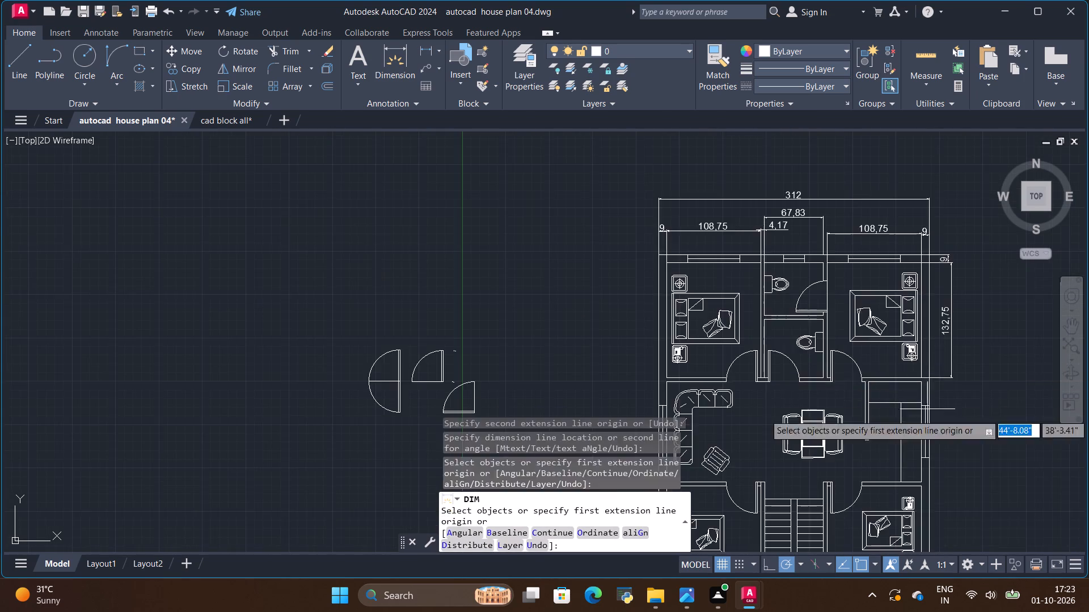
{"action": "scroll", "coordinate": [920, 435], "scroll_direction": "up", "scroll_amount": 3}
{"action": "scroll", "coordinate": [862, 316], "scroll_direction": "down", "scroll_amount": 2}
{"action": "scroll", "coordinate": [892, 265], "scroll_direction": "up", "scroll_amount": 3}
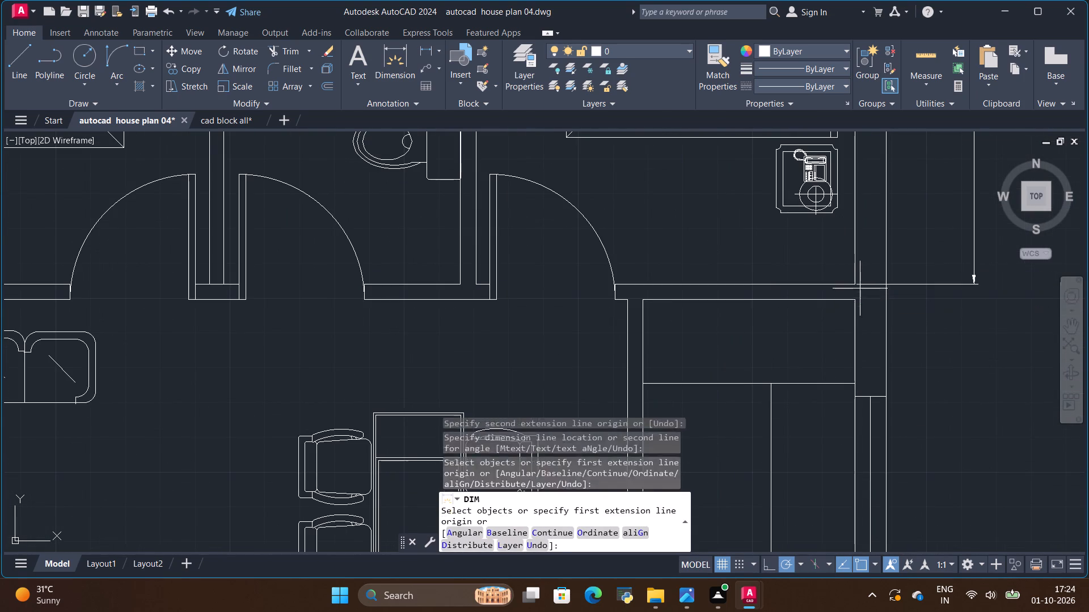
{"action": "left_click", "coordinate": [858, 284]}
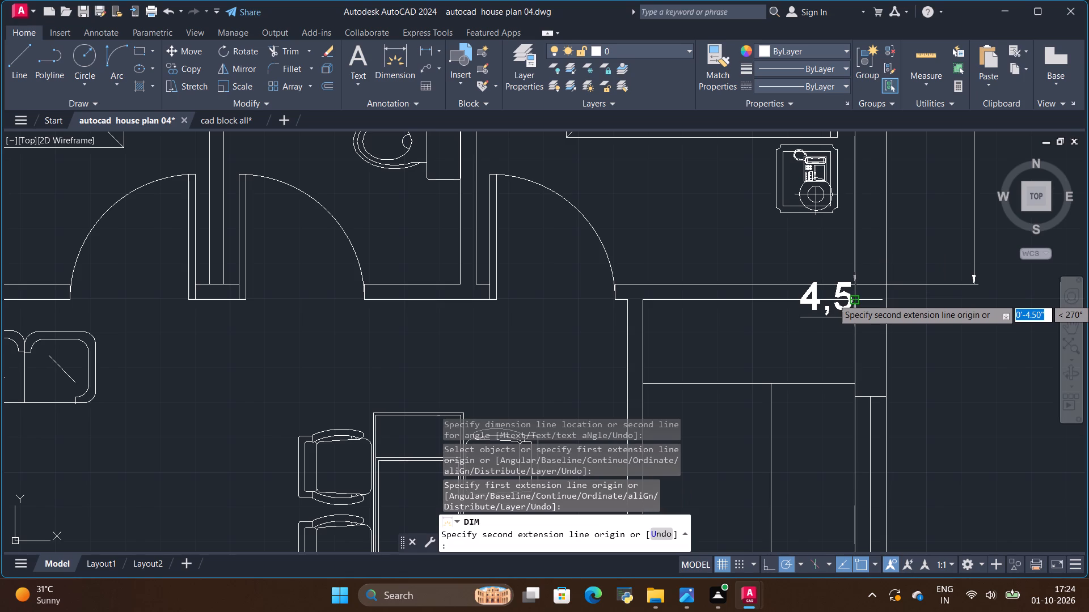
{"action": "scroll", "coordinate": [856, 298], "scroll_direction": "up", "scroll_amount": 3}
{"action": "left_click", "coordinate": [832, 307]}
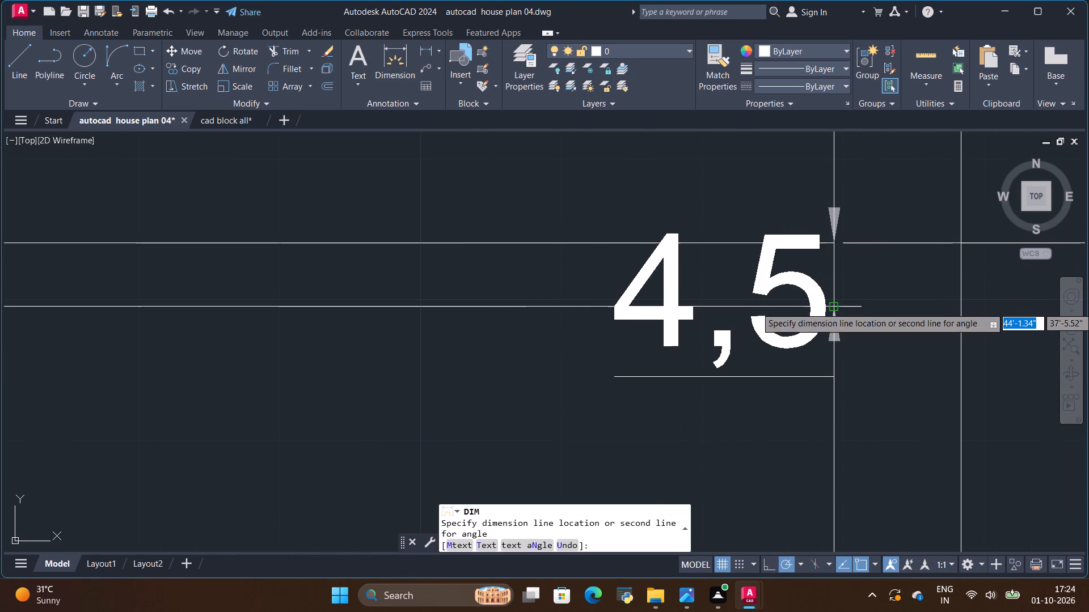
{"action": "scroll", "coordinate": [839, 307], "scroll_direction": "down", "scroll_amount": 3}
{"action": "left_click", "coordinate": [955, 323]}
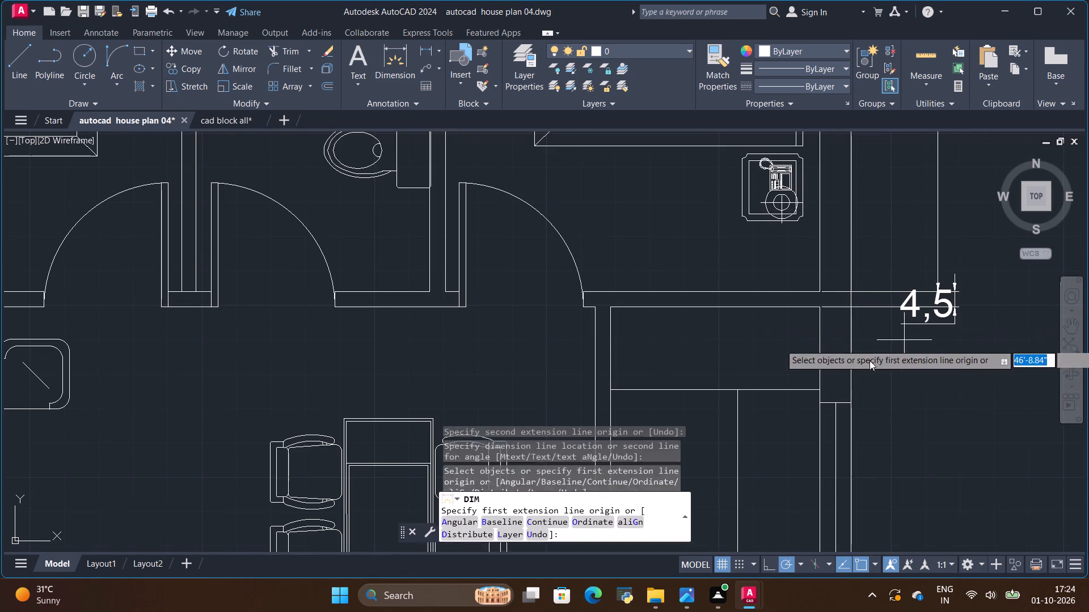
Dimension the living and dining hall's inside length along the east exterior wall, placing the dimension outside the plan in line with the bedroom's.
{"action": "left_click", "coordinate": [820, 309]}
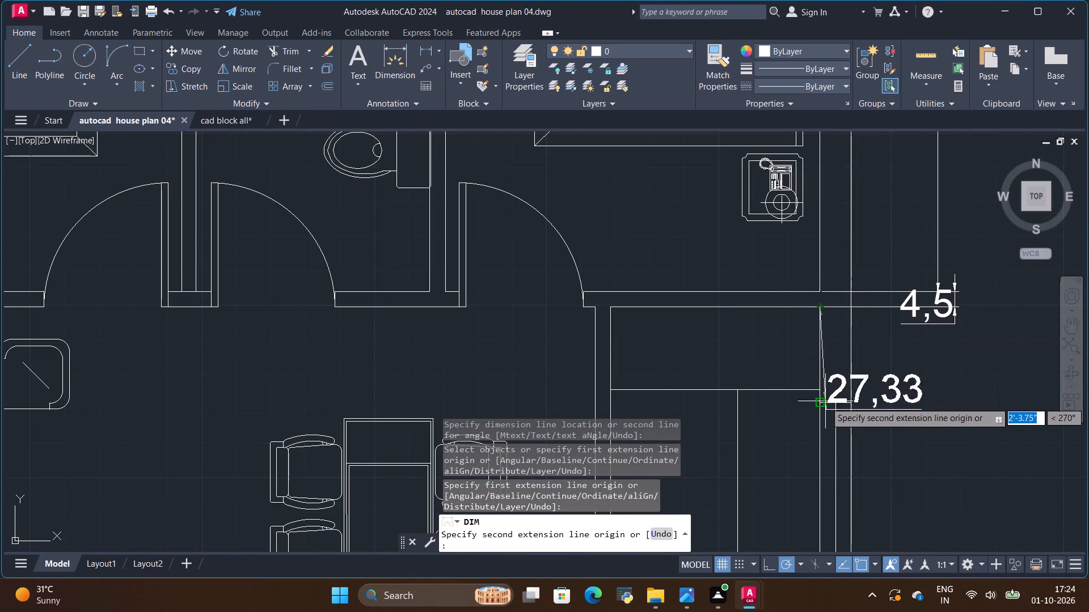
{"action": "scroll", "coordinate": [833, 330], "scroll_direction": "down", "scroll_amount": 2}
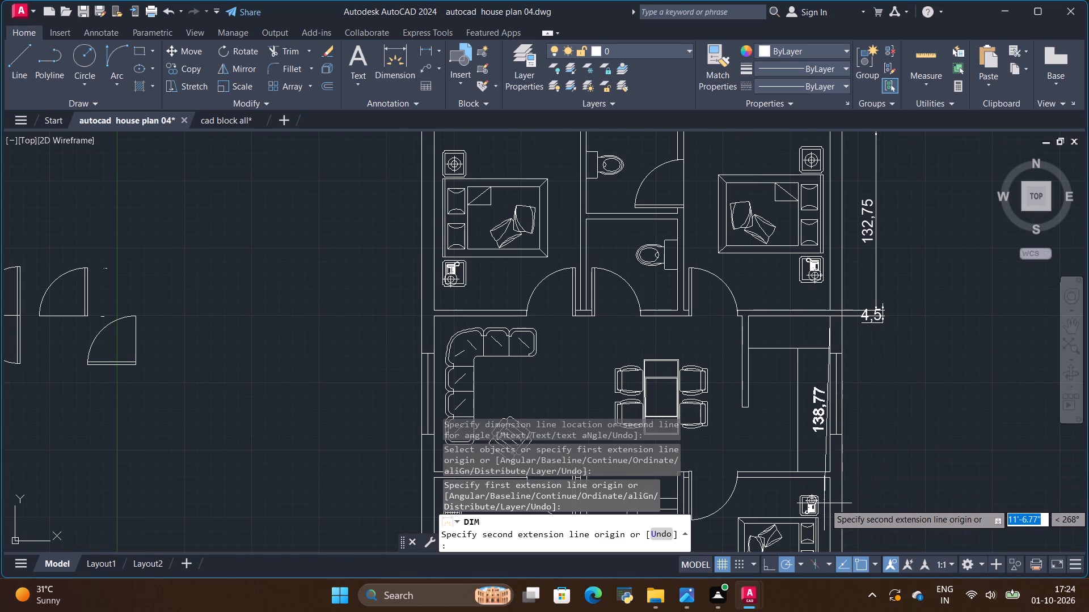
{"action": "scroll", "coordinate": [826, 498], "scroll_direction": "up", "scroll_amount": 1}
{"action": "left_click", "coordinate": [831, 456]}
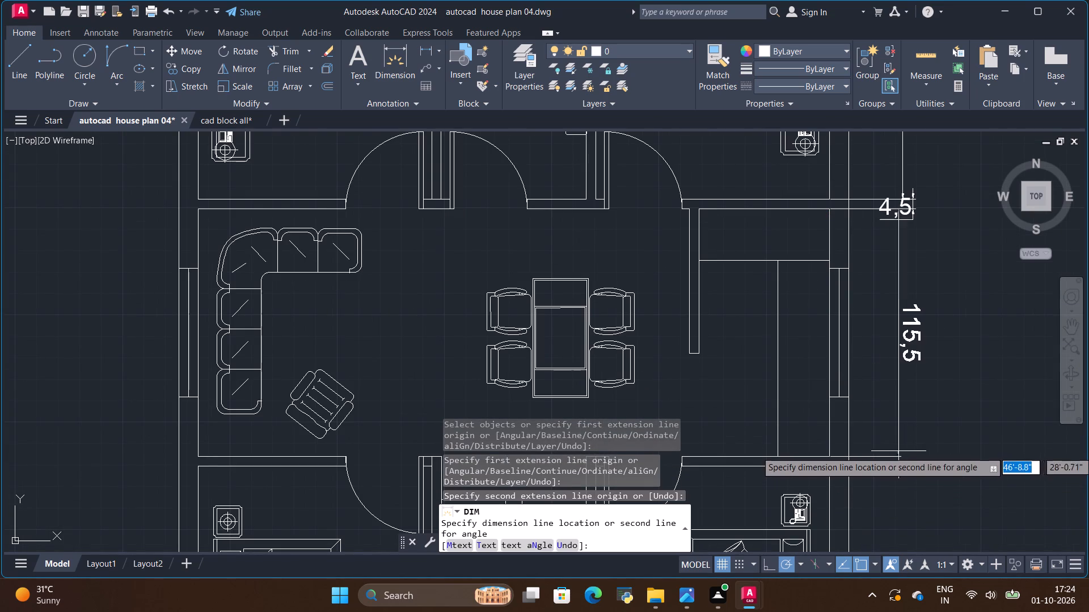
{"action": "left_click", "coordinate": [907, 450]}
Dimension the thickness of the wall between the dining hall and the southeast bedroom, placing it outside the east side by the hall's dimension.
{"action": "scroll", "coordinate": [860, 427], "scroll_direction": "down", "scroll_amount": 1}
{"action": "scroll", "coordinate": [851, 474], "scroll_direction": "up", "scroll_amount": 2}
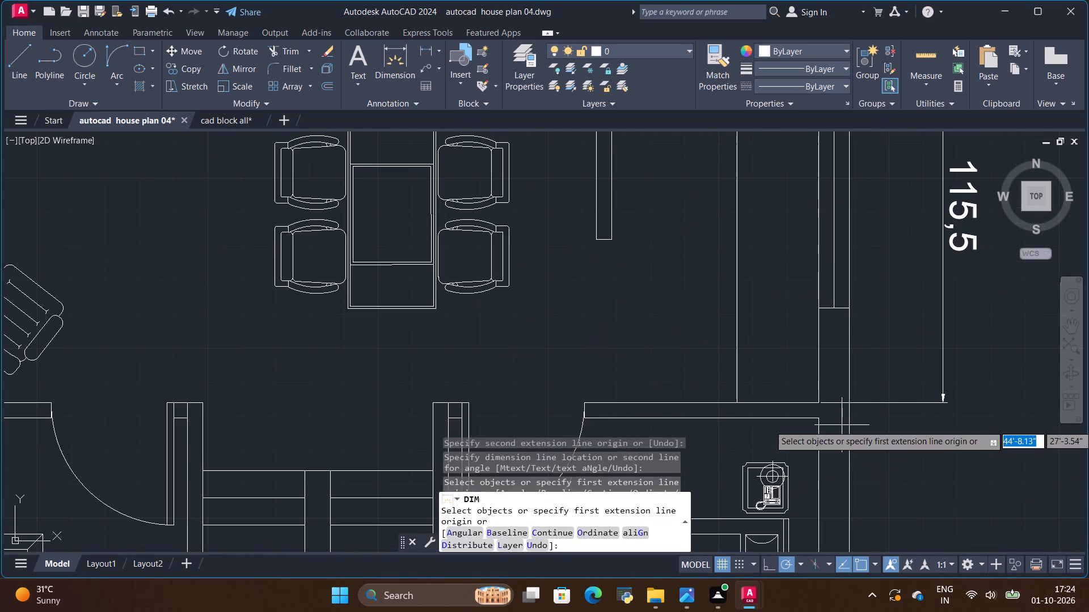
{"action": "left_click", "coordinate": [820, 420]}
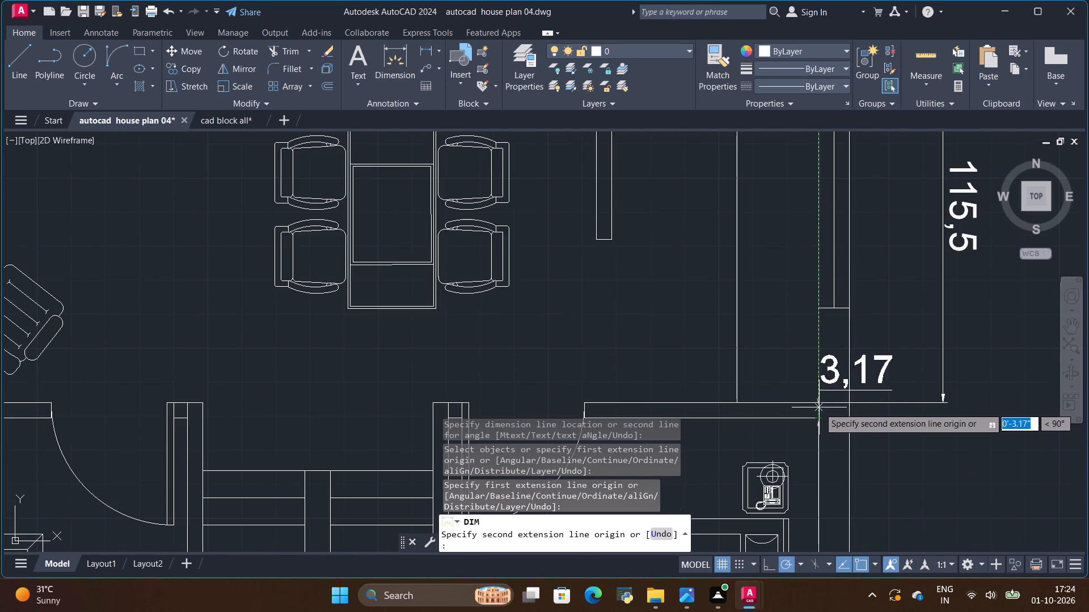
{"action": "left_click", "coordinate": [819, 400]}
{"action": "left_click", "coordinate": [949, 405]}
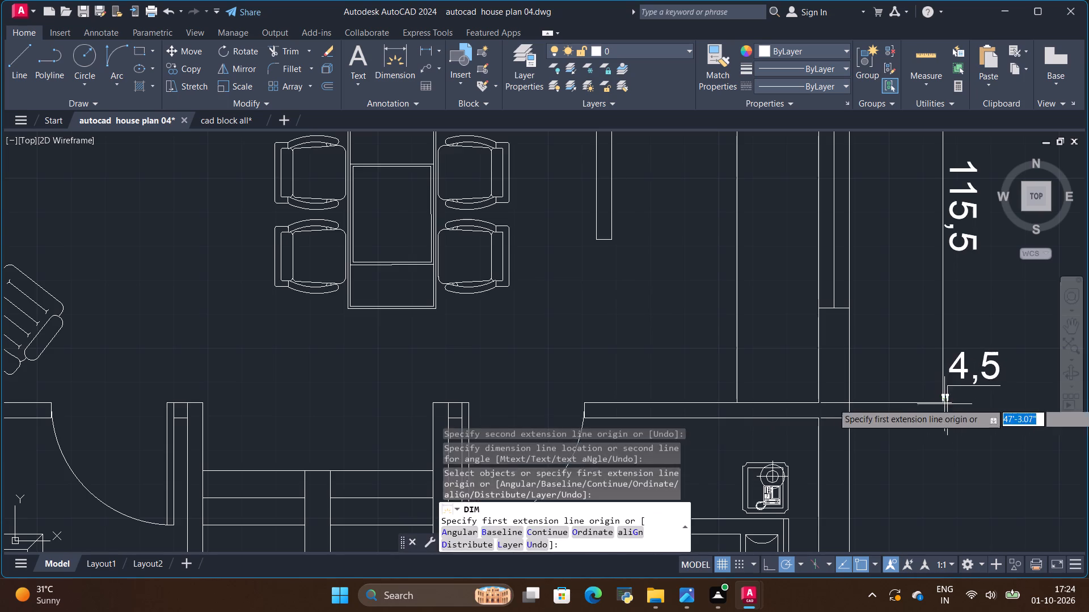
Dimension the southeast bedroom's inside length along its east wall, placing the dimension outside the plan in line with the ones above it.
{"action": "scroll", "coordinate": [940, 385], "scroll_direction": "down", "scroll_amount": 2}
{"action": "scroll", "coordinate": [892, 355], "scroll_direction": "down", "scroll_amount": 2}
{"action": "scroll", "coordinate": [907, 458], "scroll_direction": "up", "scroll_amount": 3}
{"action": "scroll", "coordinate": [890, 436], "scroll_direction": "down", "scroll_amount": 2}
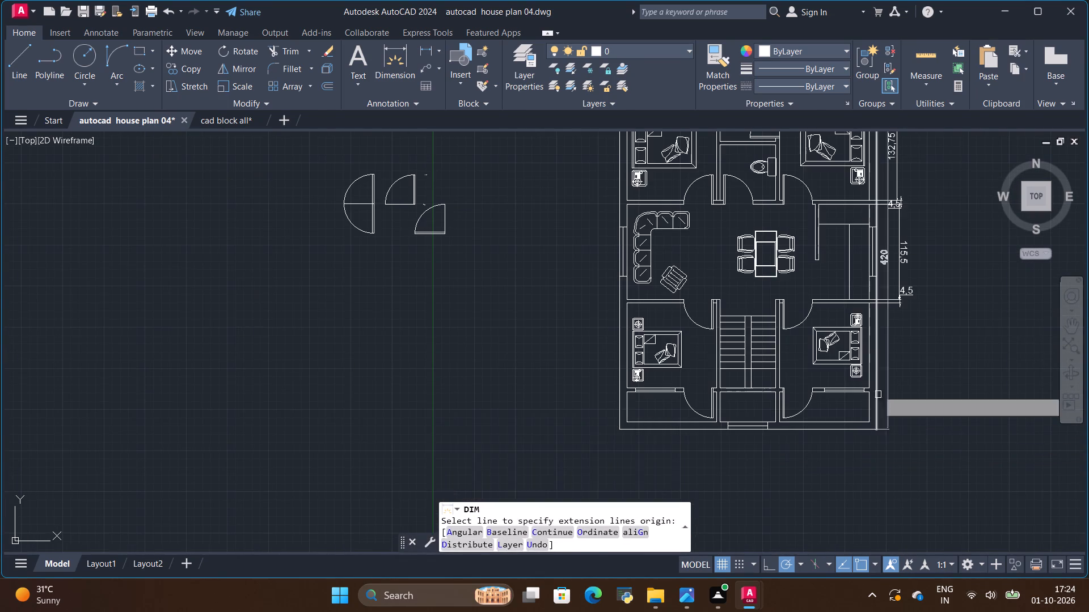
{"action": "scroll", "coordinate": [890, 305], "scroll_direction": "up", "scroll_amount": 4}
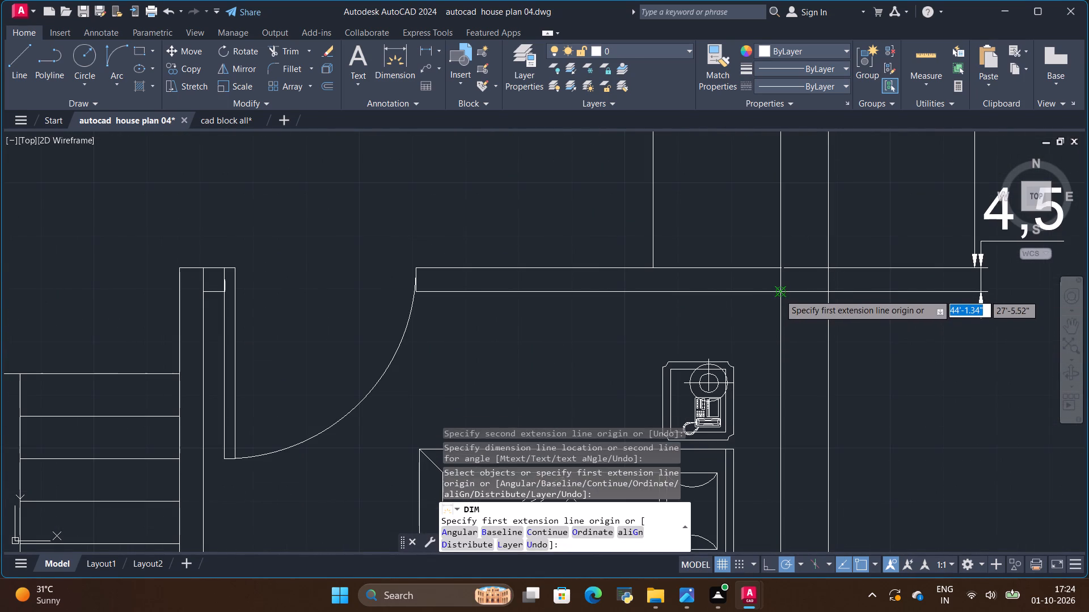
{"action": "left_click", "coordinate": [779, 293]}
{"action": "scroll", "coordinate": [795, 327], "scroll_direction": "down", "scroll_amount": 3}
{"action": "scroll", "coordinate": [782, 437], "scroll_direction": "up", "scroll_amount": 2}
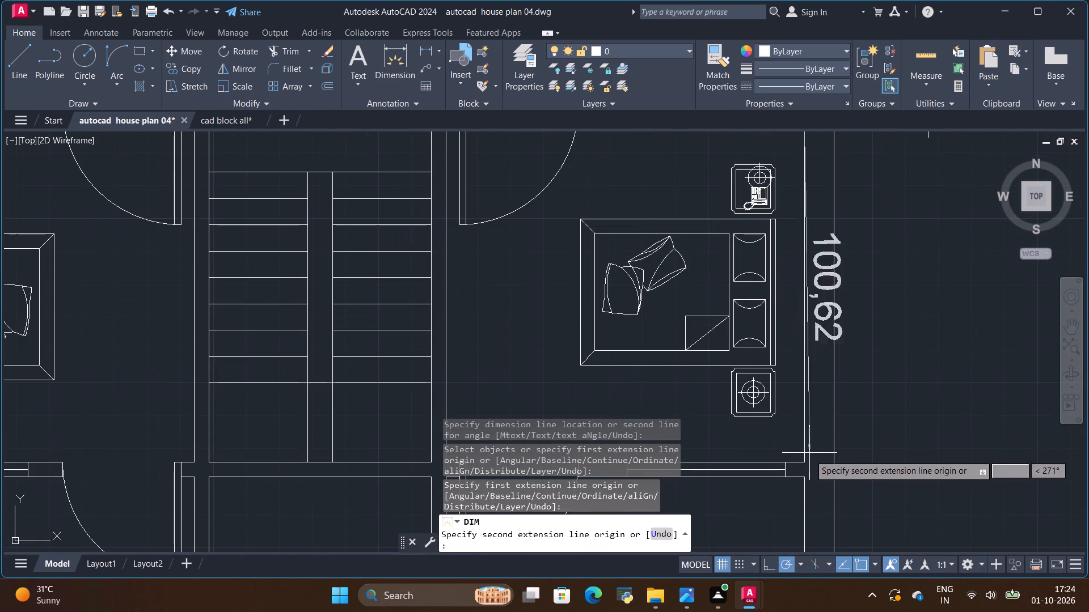
{"action": "left_click", "coordinate": [806, 463]}
{"action": "scroll", "coordinate": [863, 464], "scroll_direction": "down", "scroll_amount": 2}
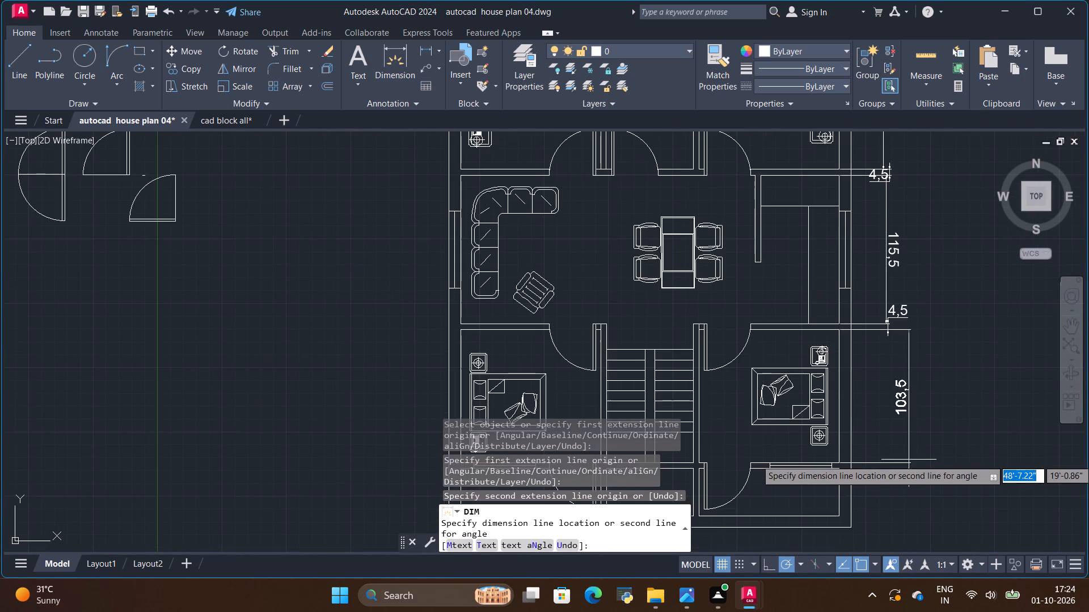
{"action": "scroll", "coordinate": [892, 460], "scroll_direction": "up", "scroll_amount": 1}
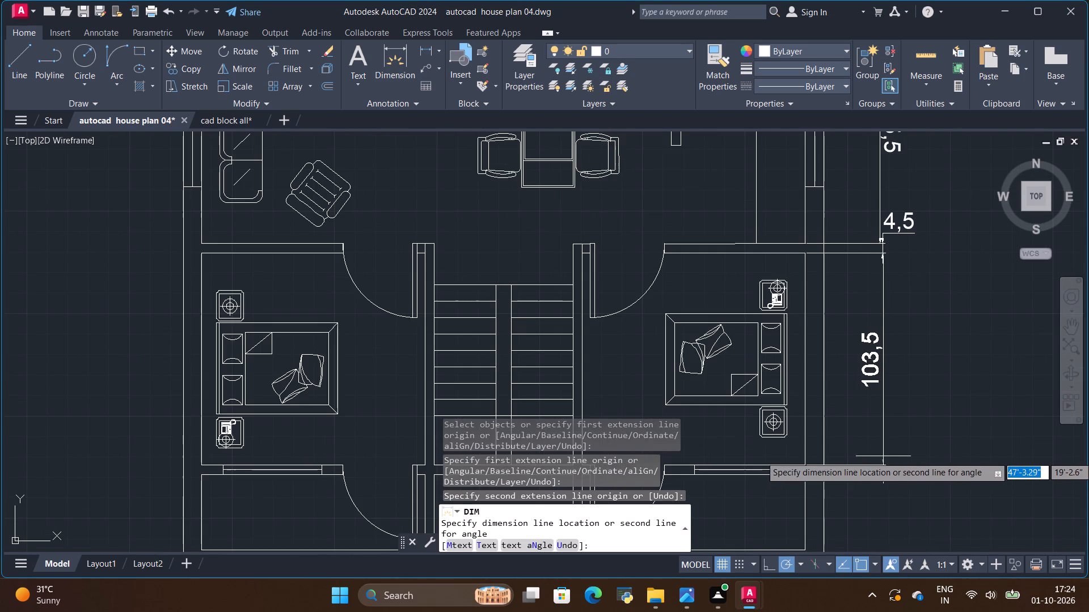
{"action": "left_click", "coordinate": [884, 456]}
Dimension the thickness of the southeast bedroom's south window wall at the east exterior wall, placing it below the bedroom's length dimension.
{"action": "scroll", "coordinate": [866, 386], "scroll_direction": "down", "scroll_amount": 1}
{"action": "scroll", "coordinate": [818, 476], "scroll_direction": "up", "scroll_amount": 2}
{"action": "scroll", "coordinate": [841, 368], "scroll_direction": "up", "scroll_amount": 2}
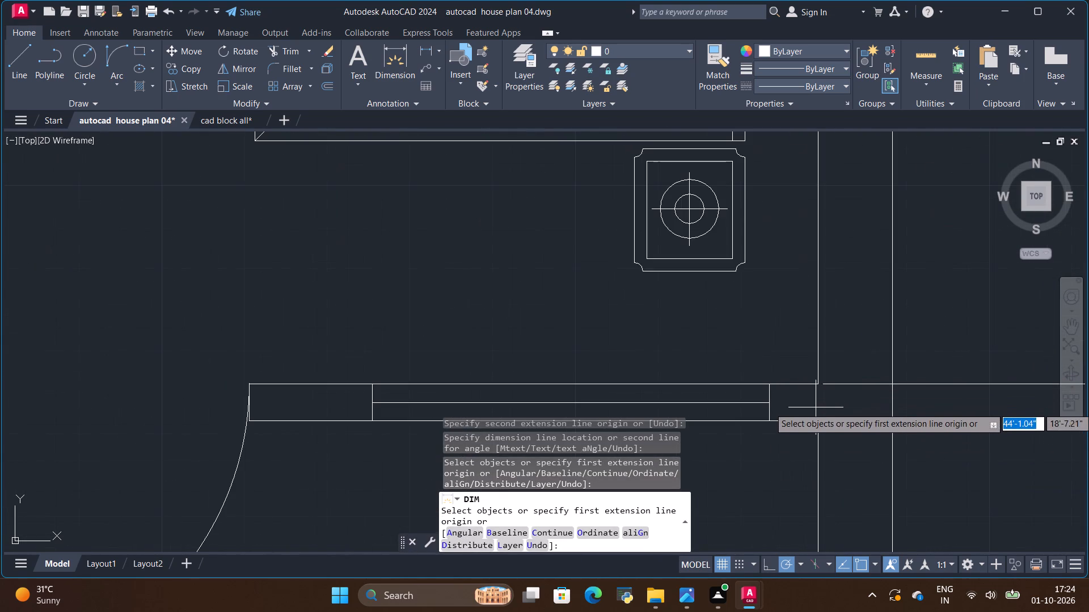
{"action": "left_click", "coordinate": [818, 422]}
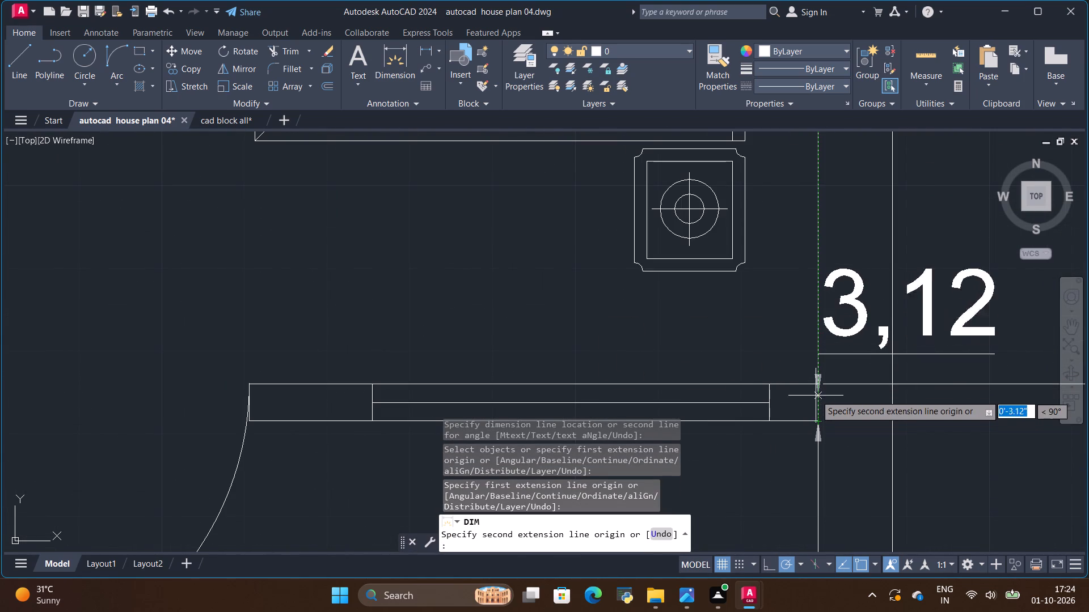
{"action": "left_click", "coordinate": [817, 382]}
{"action": "scroll", "coordinate": [762, 385], "scroll_direction": "down", "scroll_amount": 2}
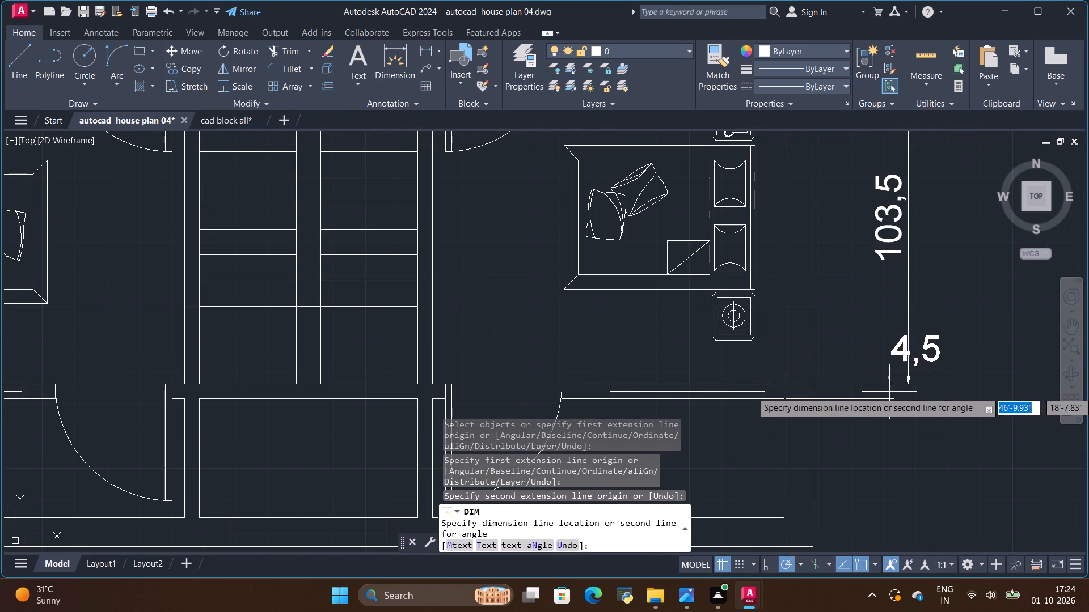
{"action": "left_click", "coordinate": [909, 392]}
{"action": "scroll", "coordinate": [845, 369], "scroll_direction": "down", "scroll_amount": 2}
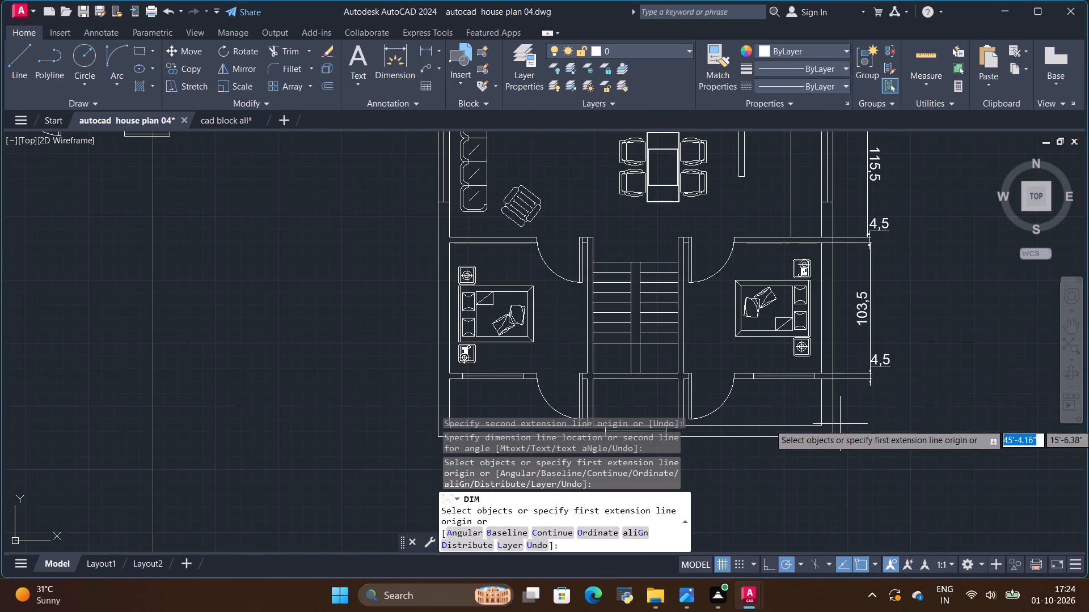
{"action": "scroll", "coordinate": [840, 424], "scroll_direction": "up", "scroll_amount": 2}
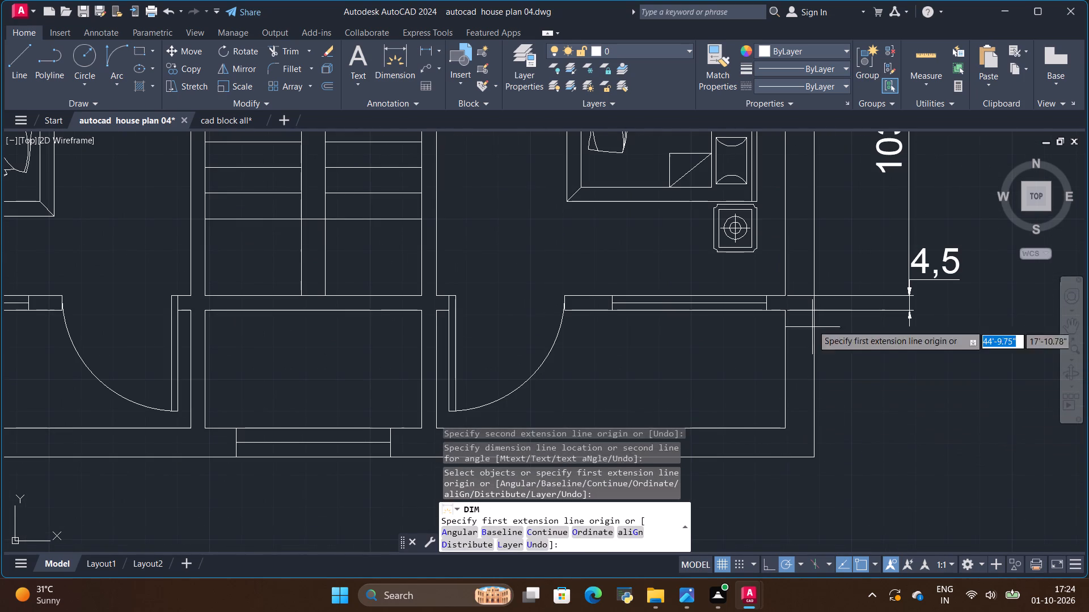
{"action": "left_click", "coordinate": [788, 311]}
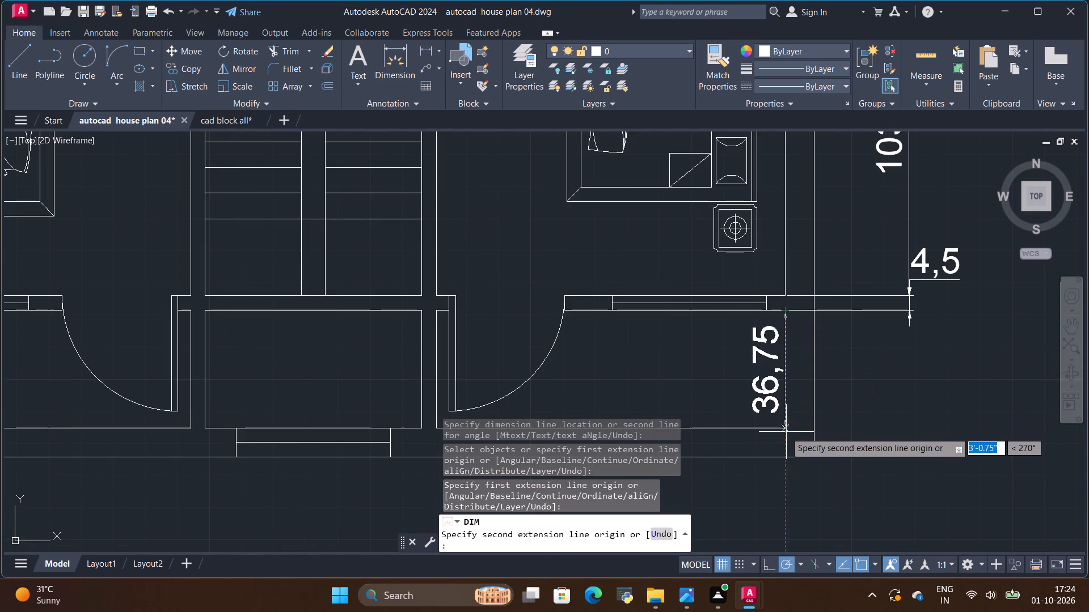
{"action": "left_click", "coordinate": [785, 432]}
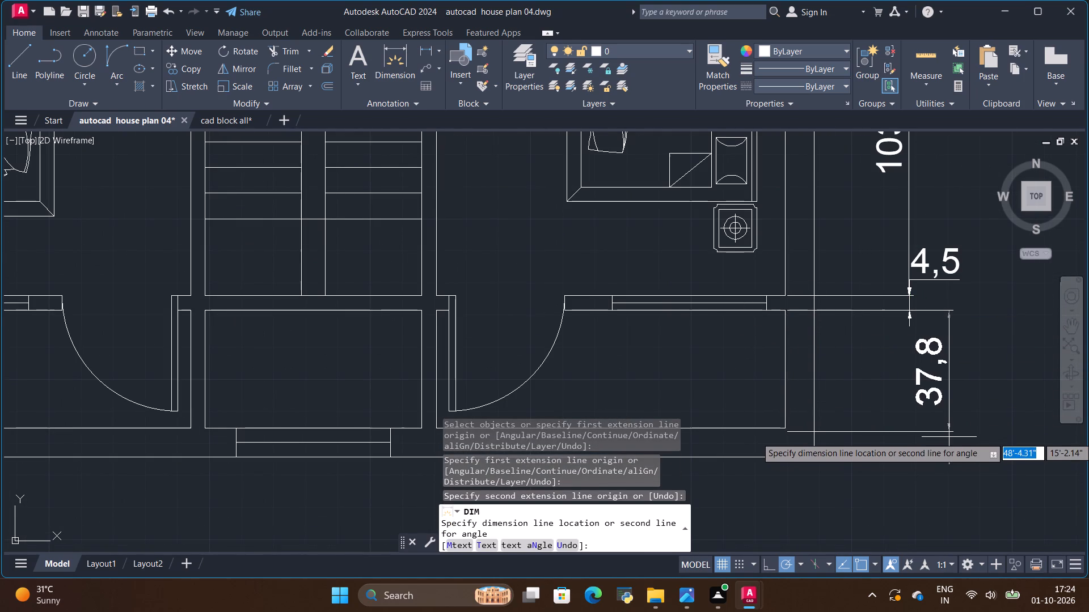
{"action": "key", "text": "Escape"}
With Ortho mode turned on, dimension the inside depth of the narrow southeast space below the bedroom, placing the dimension outside the east side.
{"action": "scroll", "coordinate": [800, 424], "scroll_direction": "up", "scroll_amount": 2}
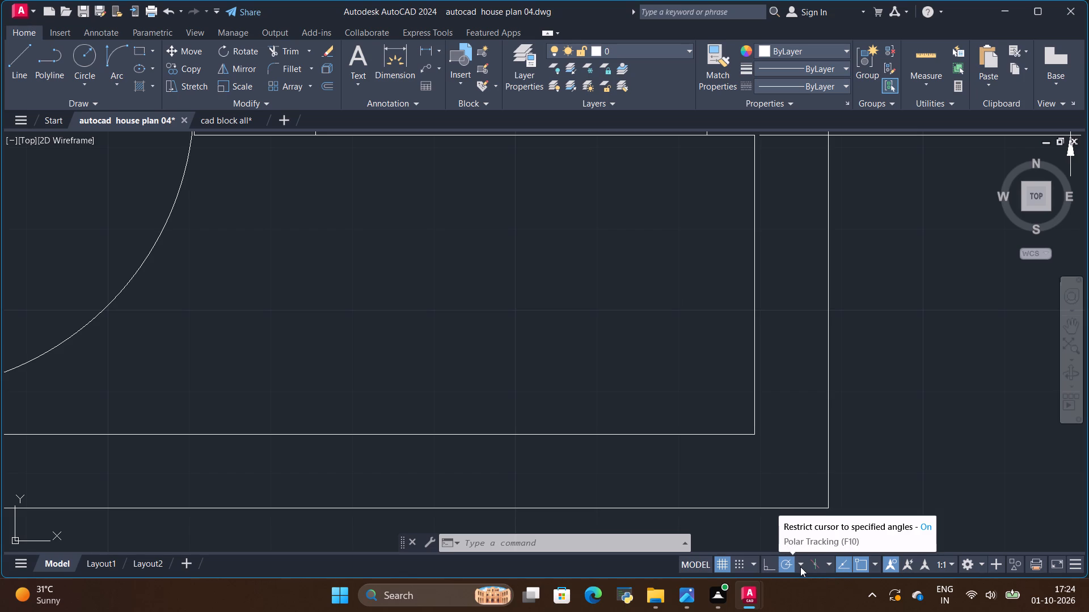
{"action": "left_click", "coordinate": [765, 563]}
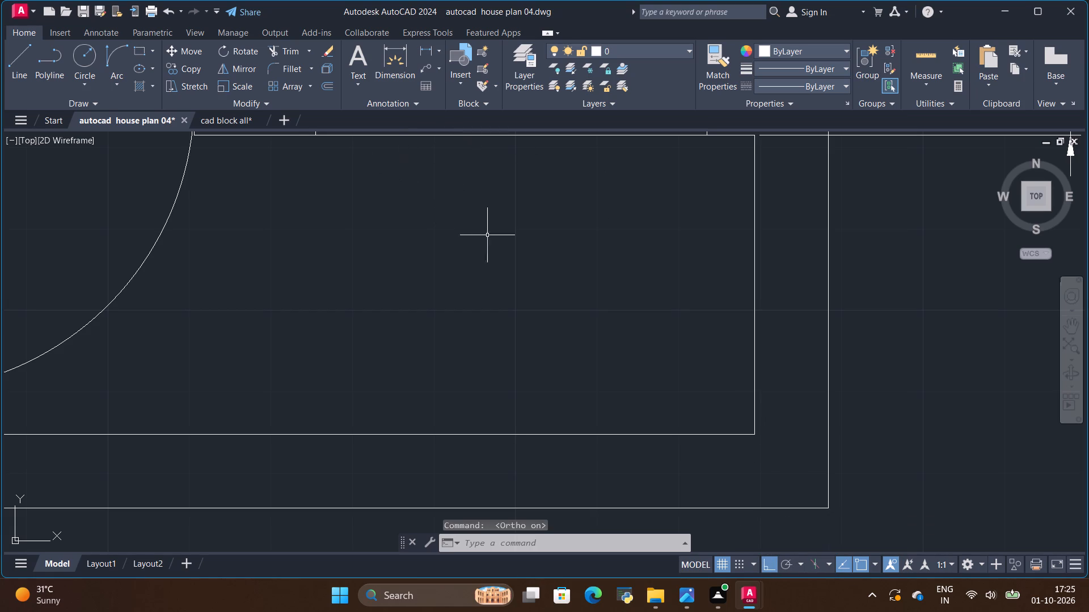
{"action": "left_click", "coordinate": [381, 75]}
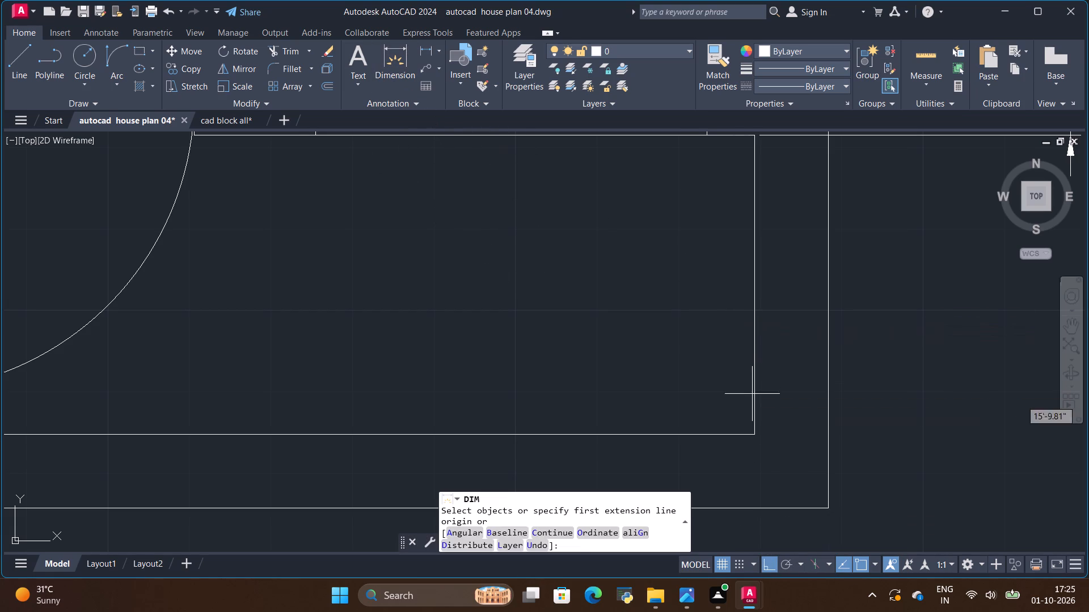
{"action": "left_click", "coordinate": [754, 432]}
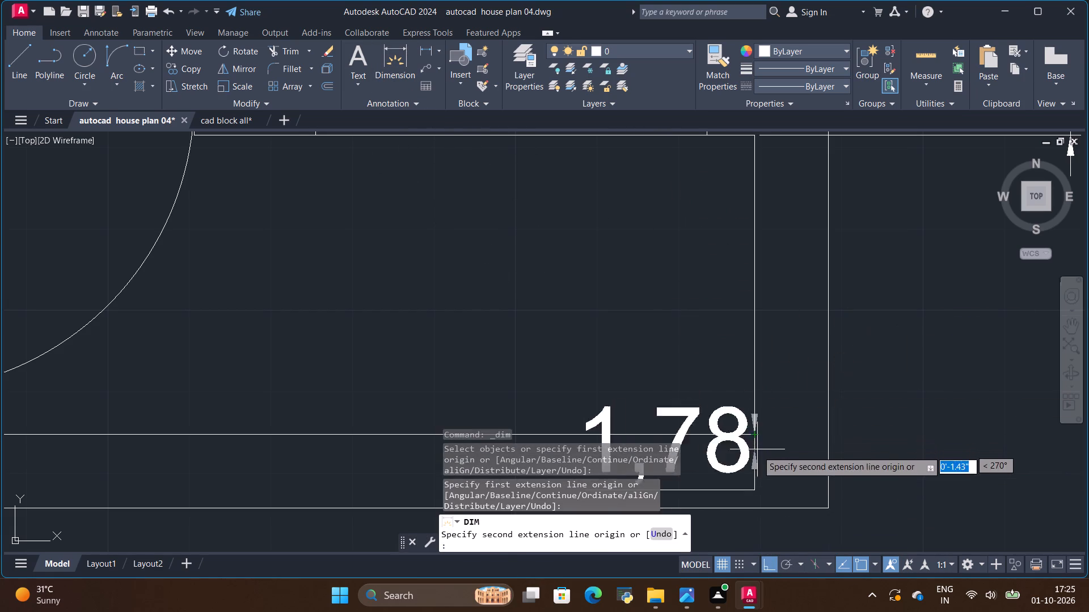
{"action": "scroll", "coordinate": [757, 454], "scroll_direction": "down", "scroll_amount": 2}
{"action": "left_click", "coordinate": [758, 329]}
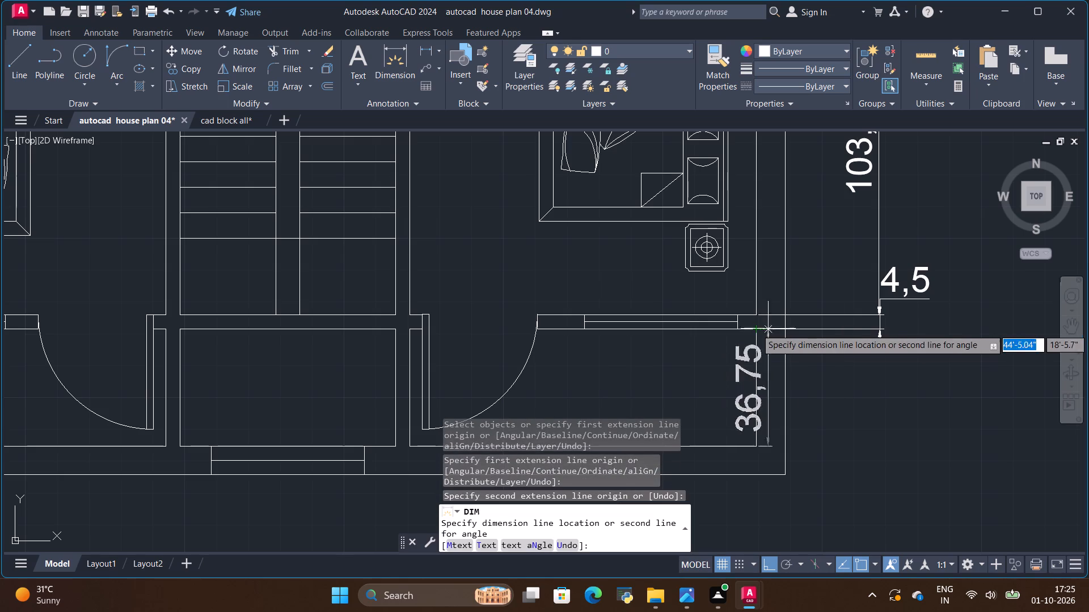
{"action": "left_click", "coordinate": [888, 329]}
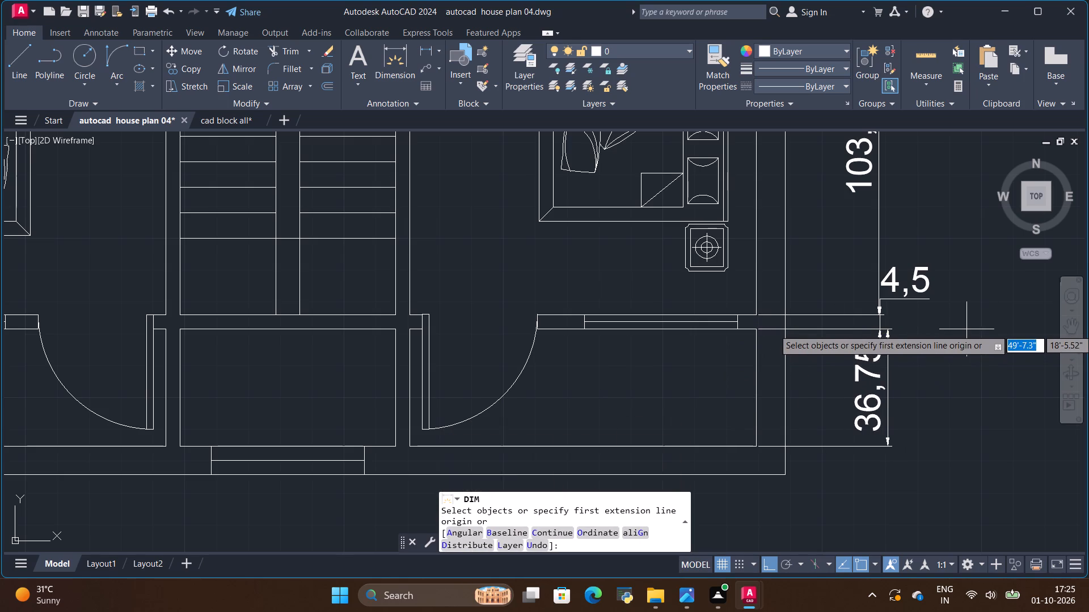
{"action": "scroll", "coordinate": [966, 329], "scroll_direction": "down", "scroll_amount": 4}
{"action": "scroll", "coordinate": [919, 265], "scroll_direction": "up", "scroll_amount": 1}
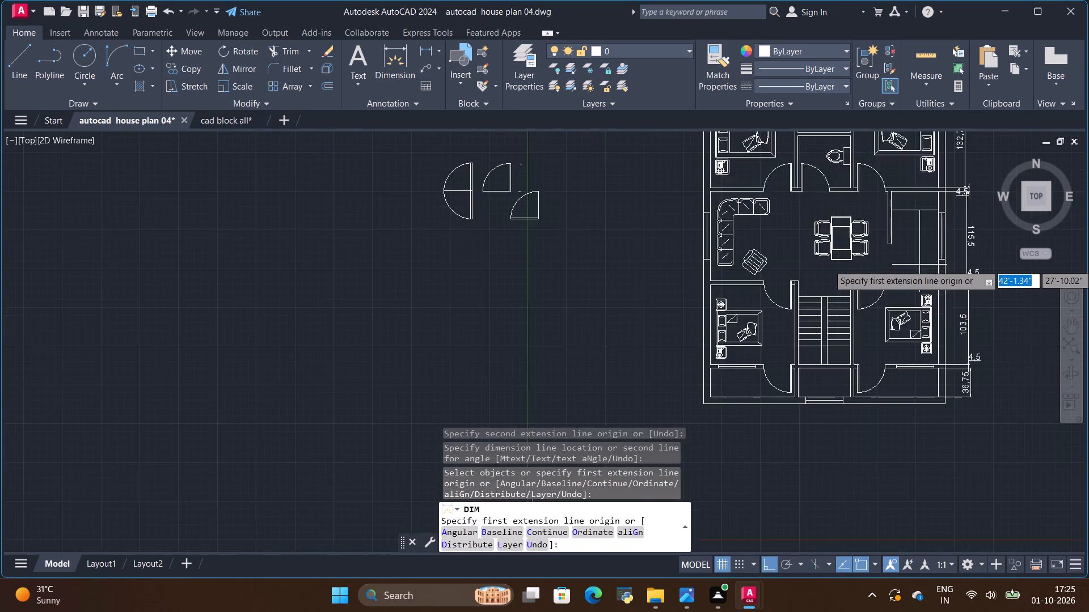
Dimension the house's overall north-south length between its outer wall faces, placing it outside the east side beyond the room dimensions.
{"action": "scroll", "coordinate": [919, 265], "scroll_direction": "up", "scroll_amount": 1}
{"action": "scroll", "coordinate": [904, 309], "scroll_direction": "down", "scroll_amount": 1}
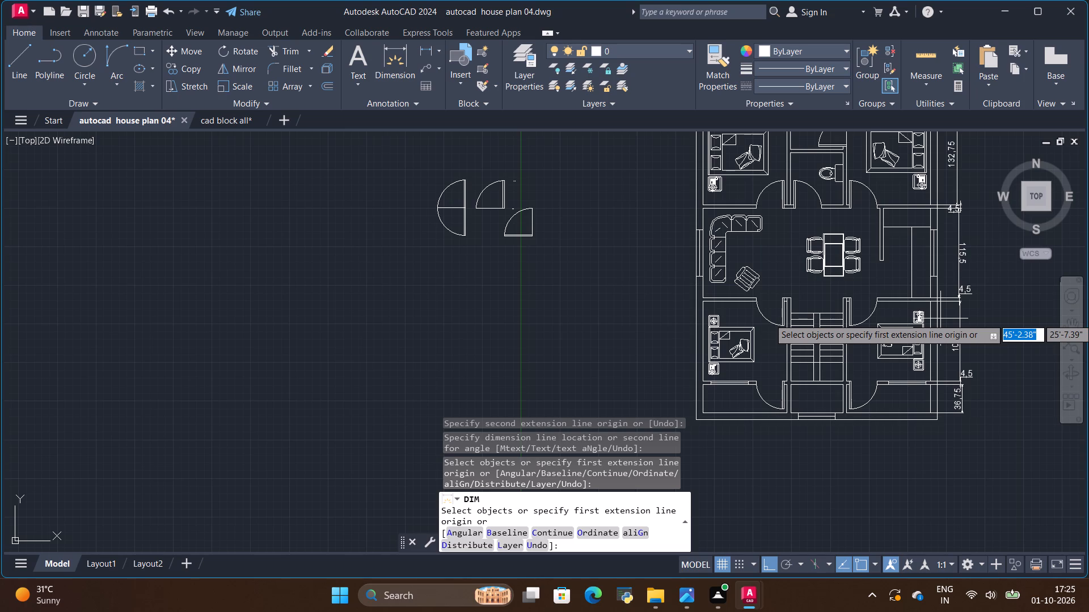
{"action": "scroll", "coordinate": [938, 332], "scroll_direction": "down", "scroll_amount": 1}
{"action": "scroll", "coordinate": [945, 173], "scroll_direction": "up", "scroll_amount": 3}
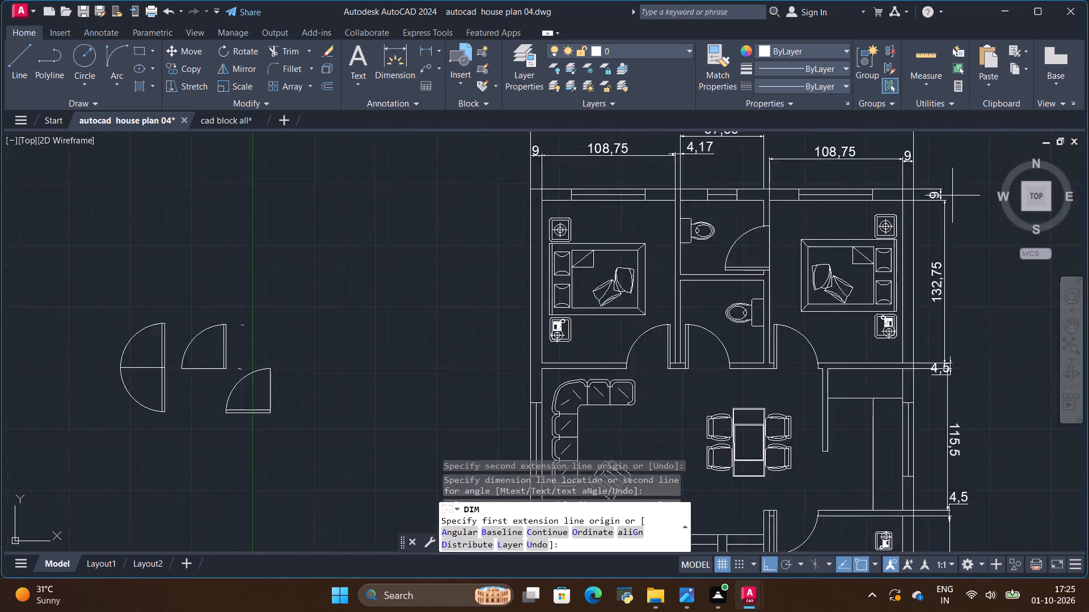
{"action": "scroll", "coordinate": [952, 195], "scroll_direction": "up", "scroll_amount": 2}
{"action": "scroll", "coordinate": [840, 232], "scroll_direction": "down", "scroll_amount": 2}
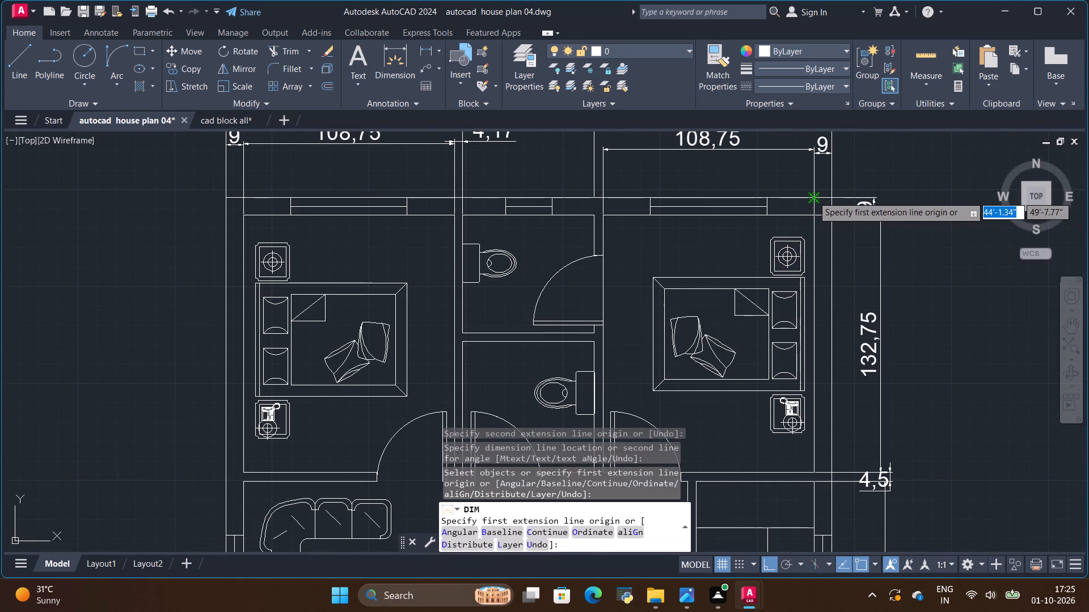
{"action": "left_click", "coordinate": [813, 195]}
{"action": "scroll", "coordinate": [823, 273], "scroll_direction": "down", "scroll_amount": 4}
{"action": "scroll", "coordinate": [828, 399], "scroll_direction": "up", "scroll_amount": 2}
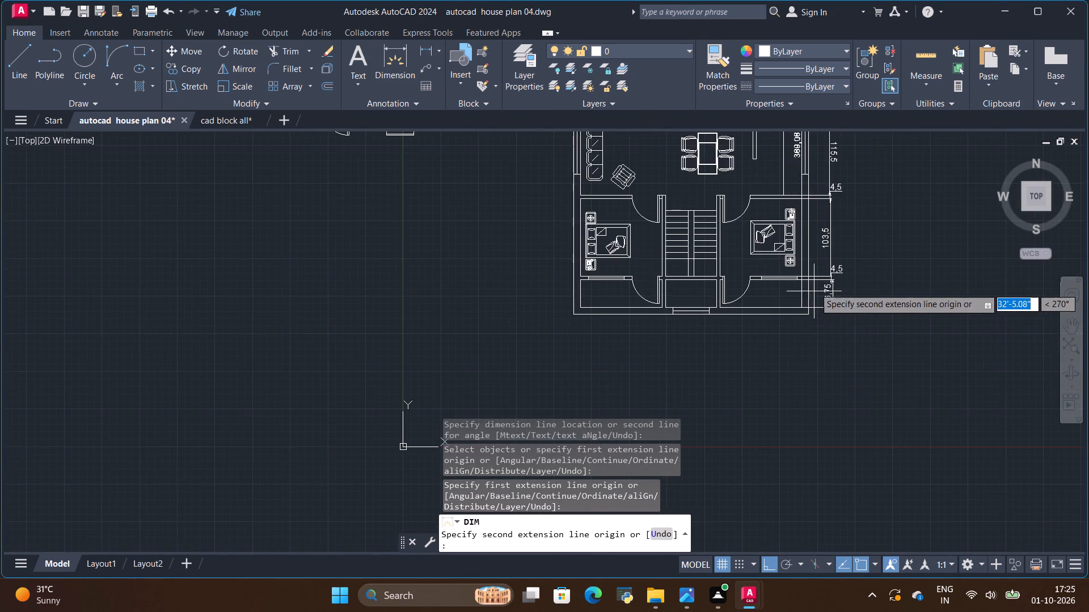
{"action": "scroll", "coordinate": [816, 276], "scroll_direction": "up", "scroll_amount": 4}
{"action": "scroll", "coordinate": [822, 288], "scroll_direction": "down", "scroll_amount": 2}
{"action": "scroll", "coordinate": [770, 352], "scroll_direction": "up", "scroll_amount": 2}
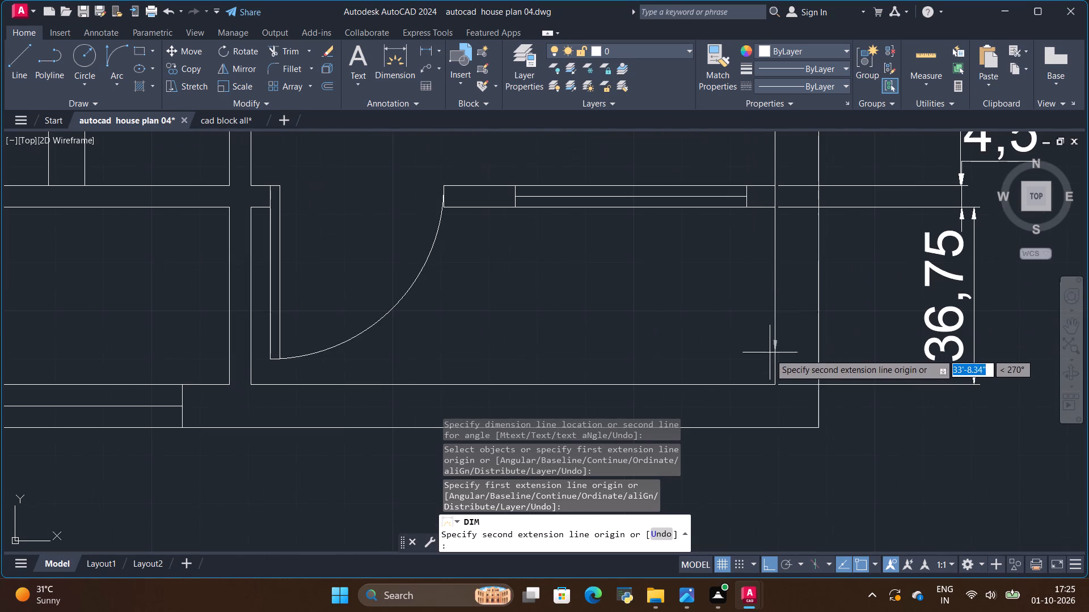
{"action": "left_click", "coordinate": [776, 431]}
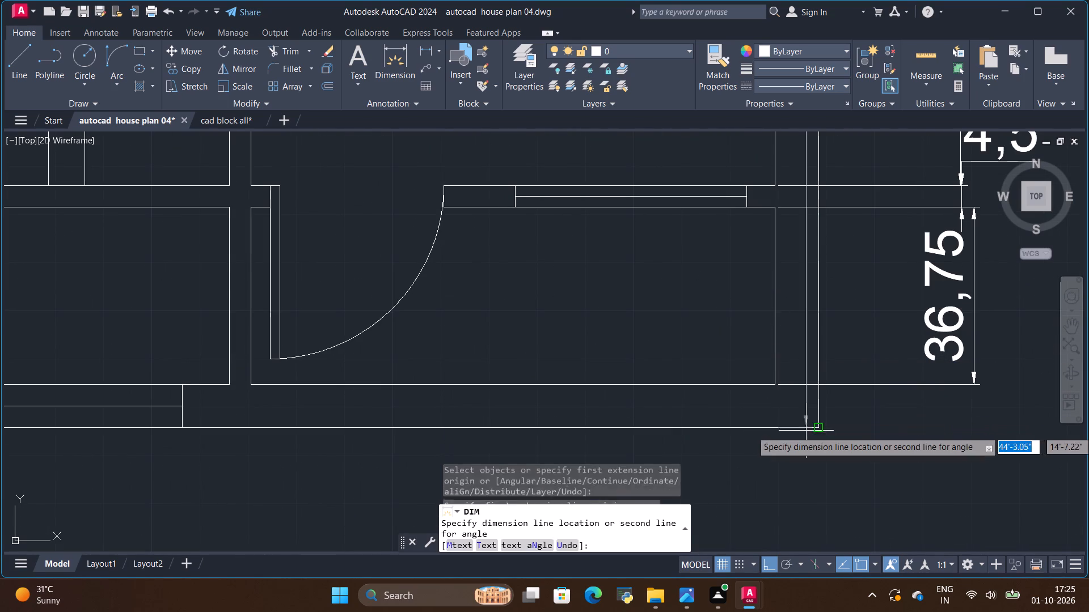
{"action": "scroll", "coordinate": [803, 432], "scroll_direction": "down", "scroll_amount": 3}
{"action": "left_click", "coordinate": [883, 430]}
{"action": "scroll", "coordinate": [883, 431], "scroll_direction": "down", "scroll_amount": 4}
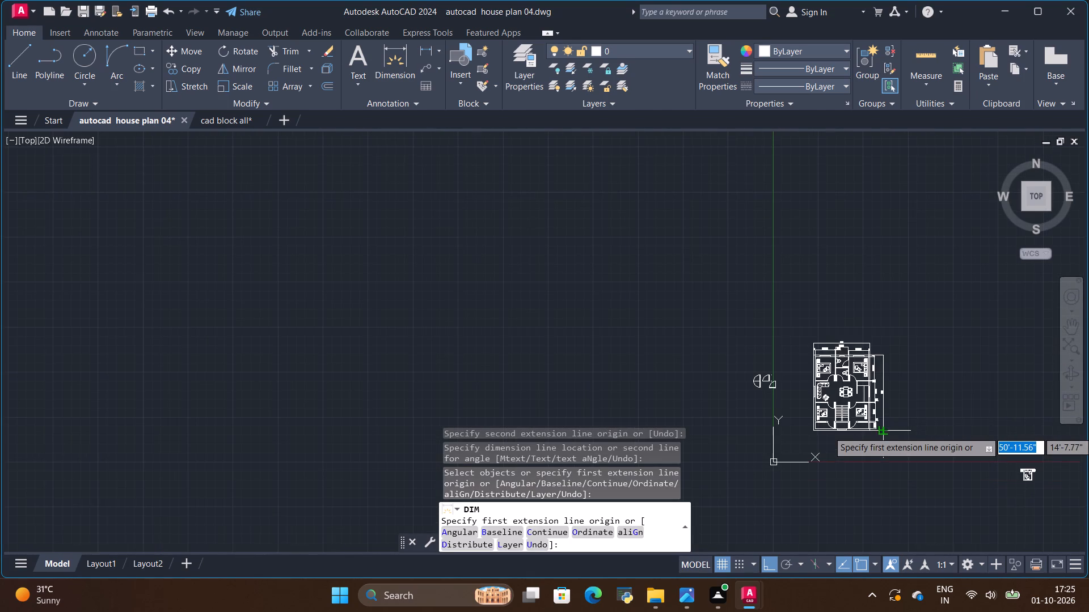
Dimension the width of the northwest bedroom's north window, placing the dimension just above the wall below the room-width dimension.
{"action": "scroll", "coordinate": [825, 398], "scroll_direction": "up", "scroll_amount": 3}
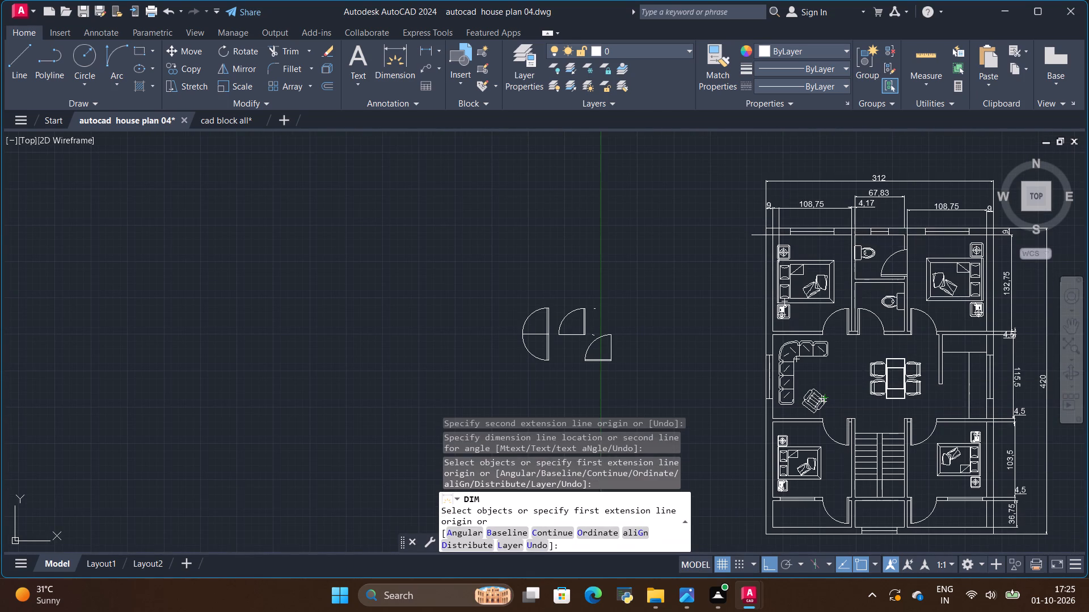
{"action": "scroll", "coordinate": [775, 279], "scroll_direction": "down", "scroll_amount": 1}
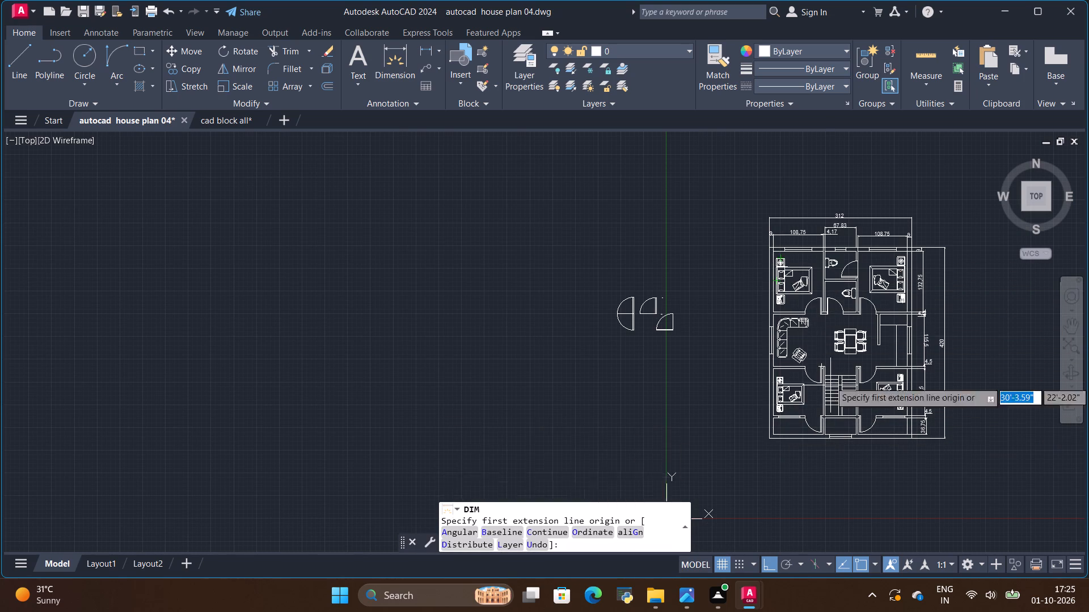
{"action": "scroll", "coordinate": [816, 290], "scroll_direction": "up", "scroll_amount": 1}
{"action": "scroll", "coordinate": [776, 215], "scroll_direction": "up", "scroll_amount": 2}
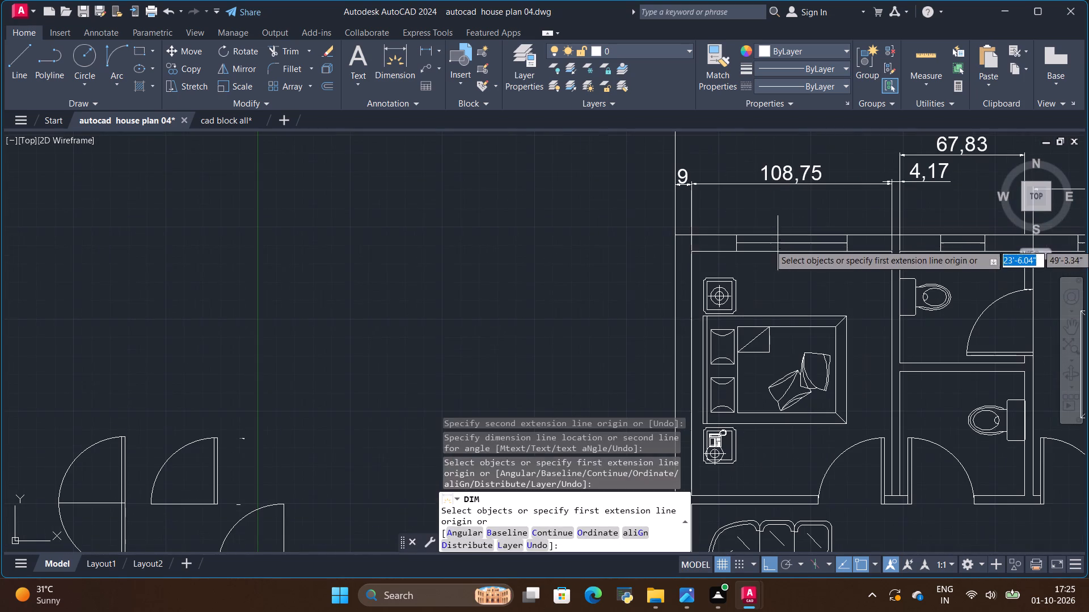
{"action": "scroll", "coordinate": [664, 235], "scroll_direction": "up", "scroll_amount": 1}
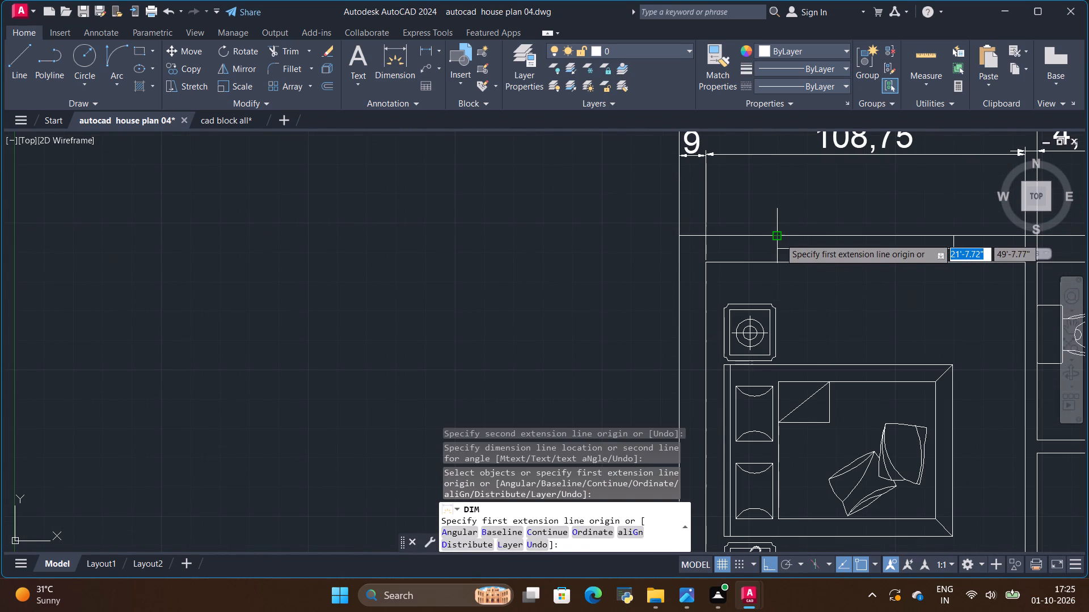
{"action": "left_click", "coordinate": [780, 238]}
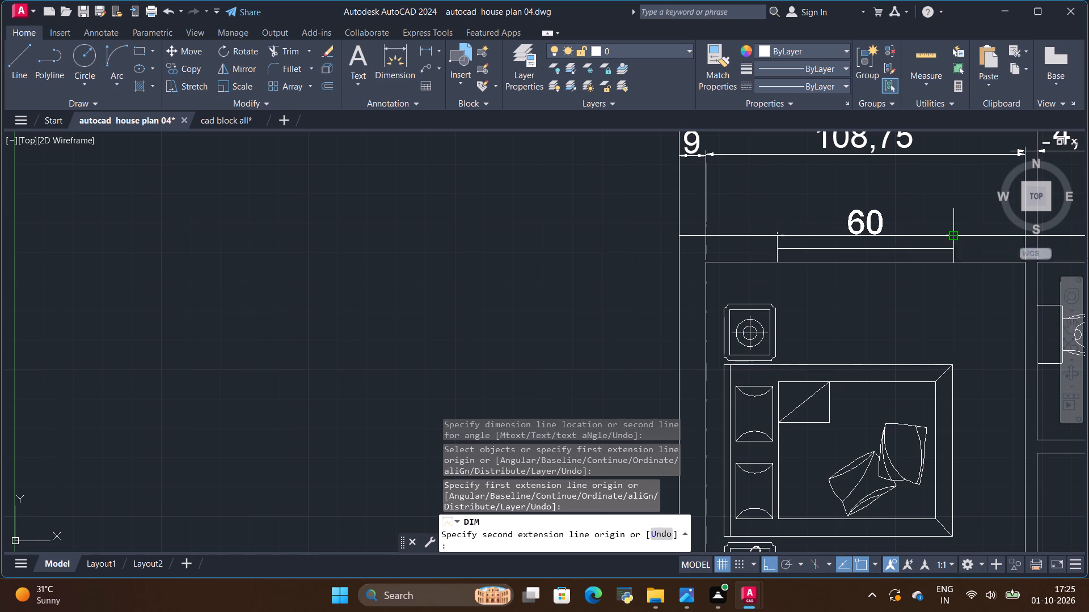
{"action": "left_click", "coordinate": [954, 235]}
{"action": "left_click", "coordinate": [943, 206]}
Dimension the width of the bathroom's north window, placing the dimension just above the wall in line with the bedroom window's dimension.
{"action": "scroll", "coordinate": [762, 256], "scroll_direction": "down", "scroll_amount": 3}
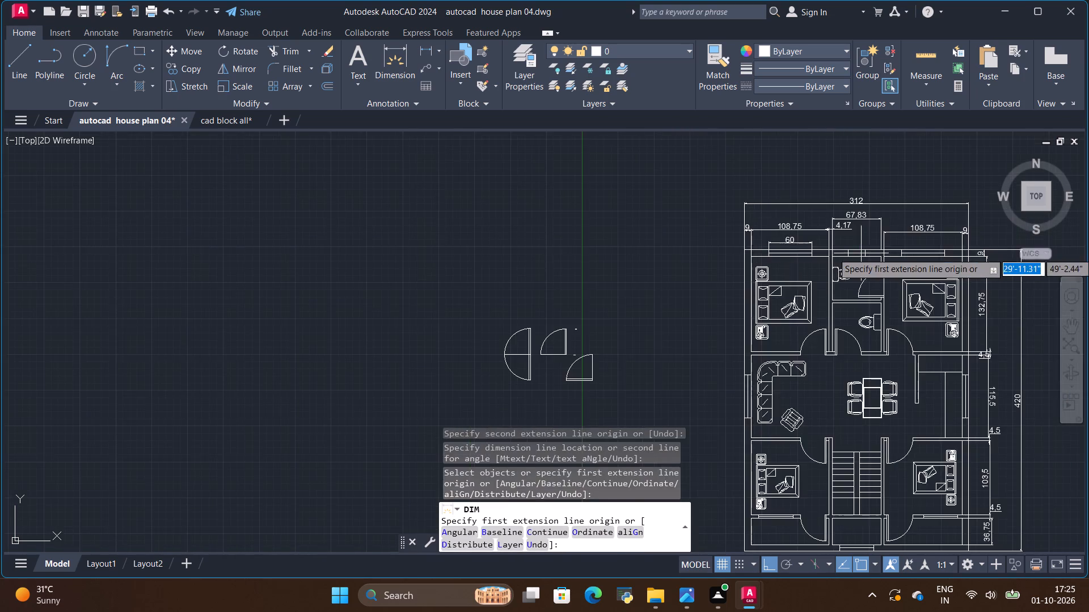
{"action": "scroll", "coordinate": [858, 243], "scroll_direction": "up", "scroll_amount": 4}
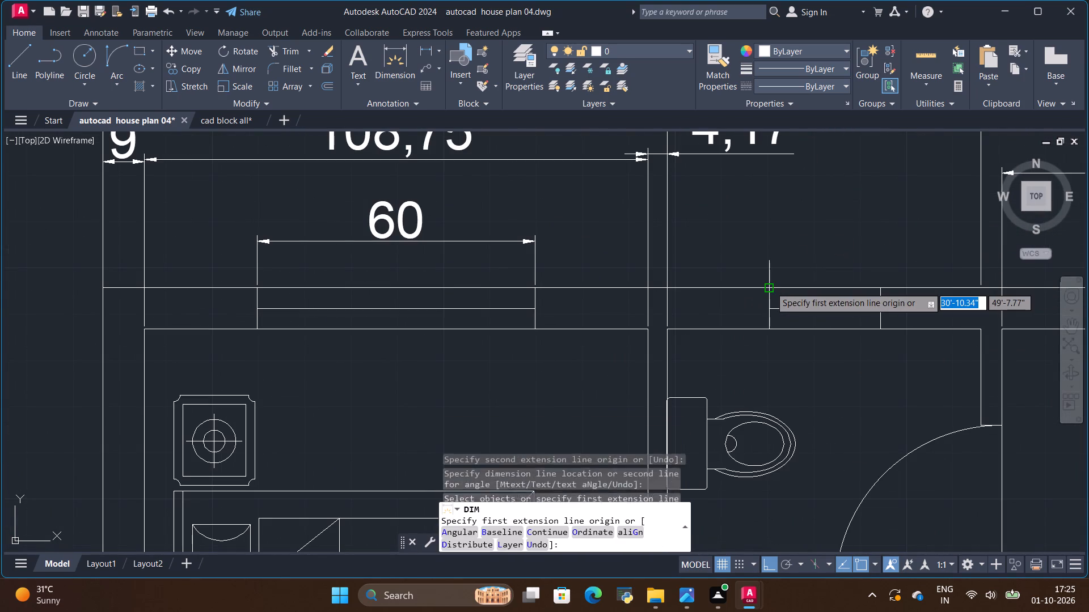
{"action": "left_click", "coordinate": [770, 287]}
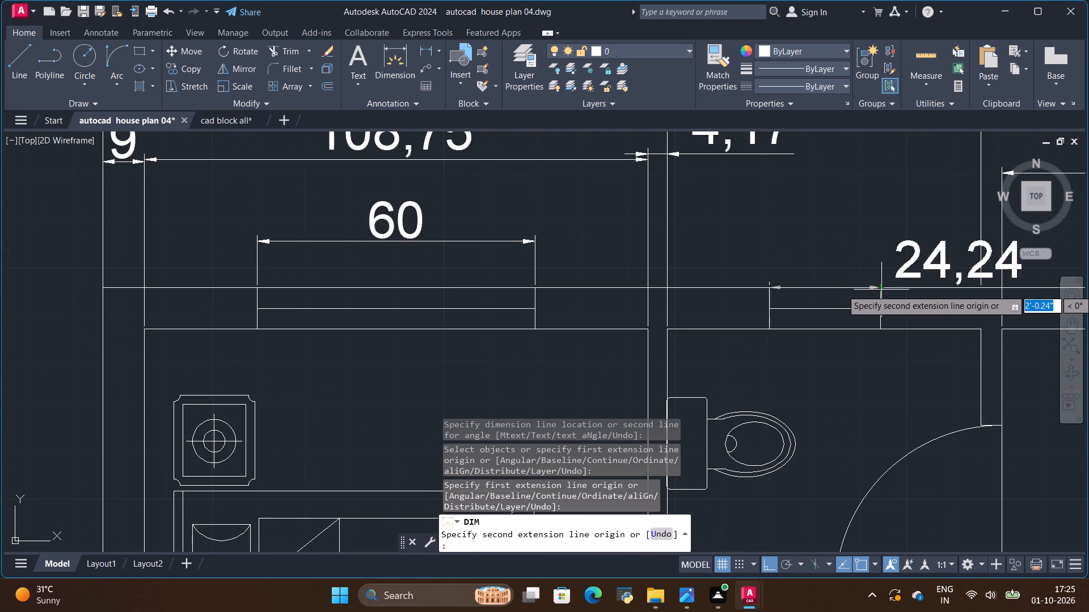
{"action": "left_click", "coordinate": [883, 290]}
{"action": "left_click", "coordinate": [873, 250]}
Dimension the thickness of the north exterior wall at the house's northwest corner, placing the dimension outside the west side.
{"action": "scroll", "coordinate": [715, 275], "scroll_direction": "down", "scroll_amount": 3}
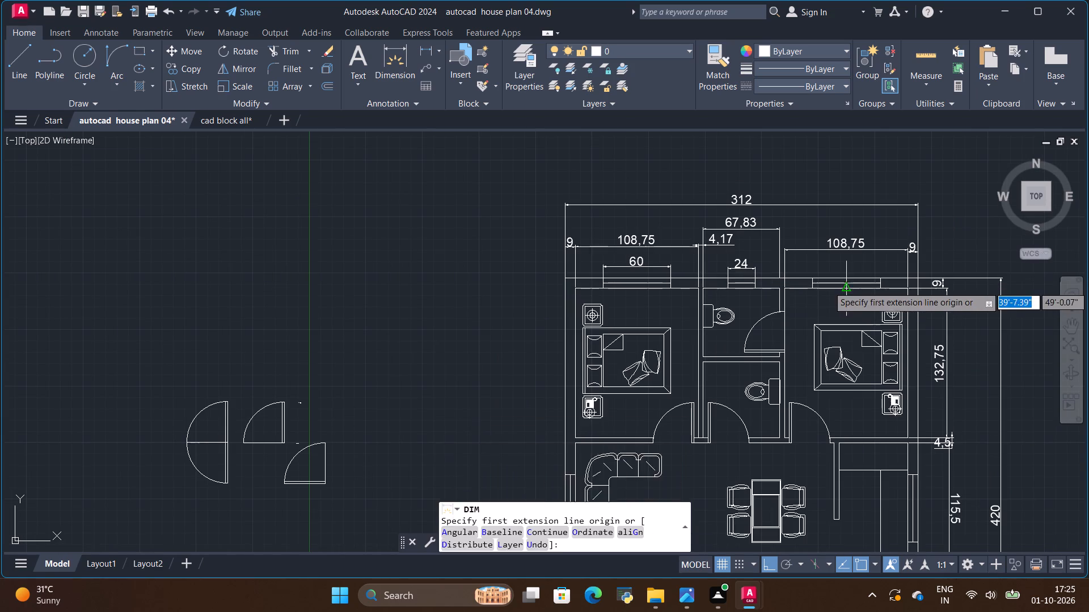
{"action": "scroll", "coordinate": [821, 258], "scroll_direction": "down", "scroll_amount": 2}
{"action": "scroll", "coordinate": [722, 290], "scroll_direction": "up", "scroll_amount": 3}
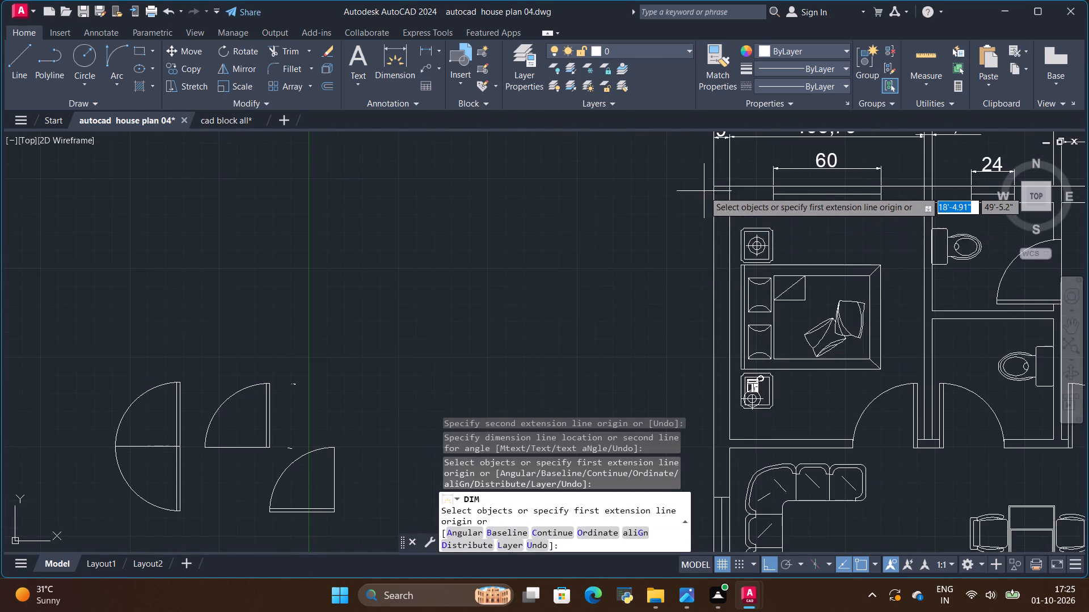
{"action": "scroll", "coordinate": [704, 191], "scroll_direction": "up", "scroll_amount": 2}
{"action": "left_click", "coordinate": [762, 179]}
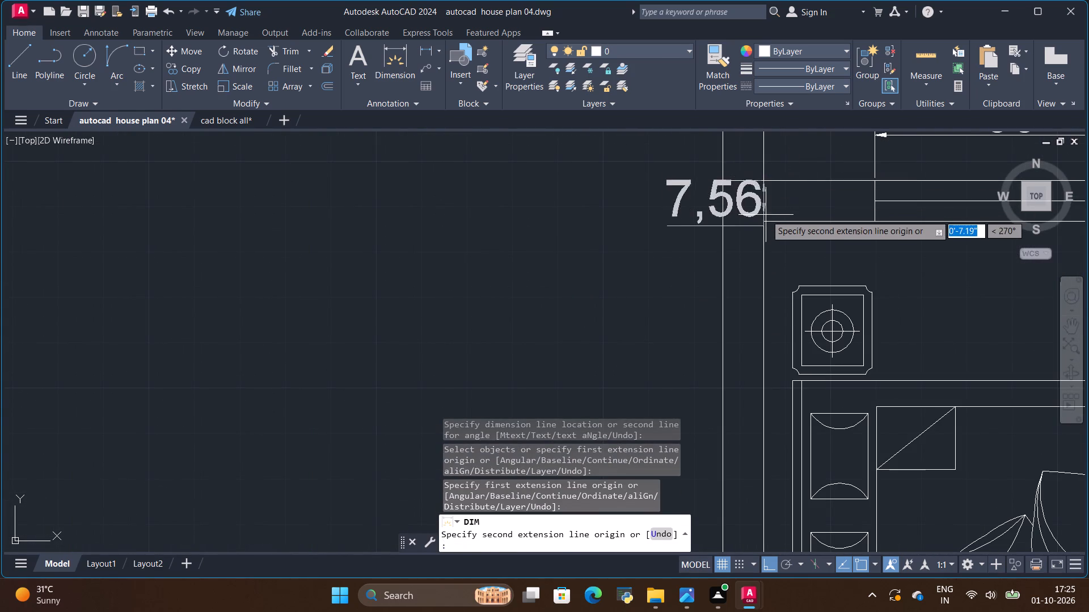
{"action": "left_click", "coordinate": [767, 219]}
{"action": "left_click", "coordinate": [630, 205]}
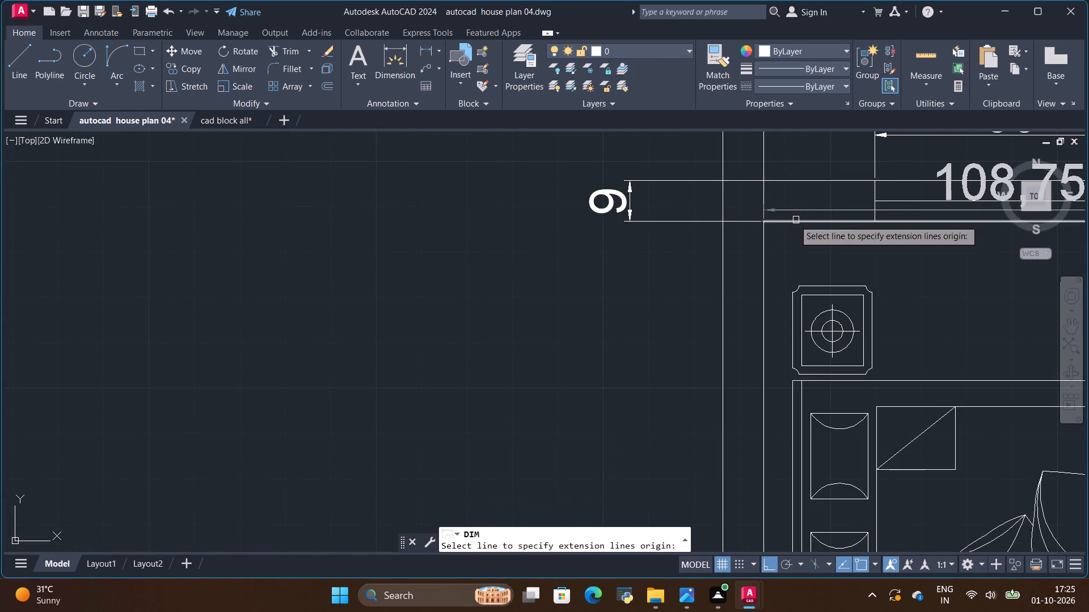
Dimension the northwest bedroom's inside length along its west wall, placing it outside the west side below the north wall's thickness dimension.
{"action": "left_click", "coordinate": [765, 223]}
{"action": "scroll", "coordinate": [770, 290], "scroll_direction": "down", "scroll_amount": 3}
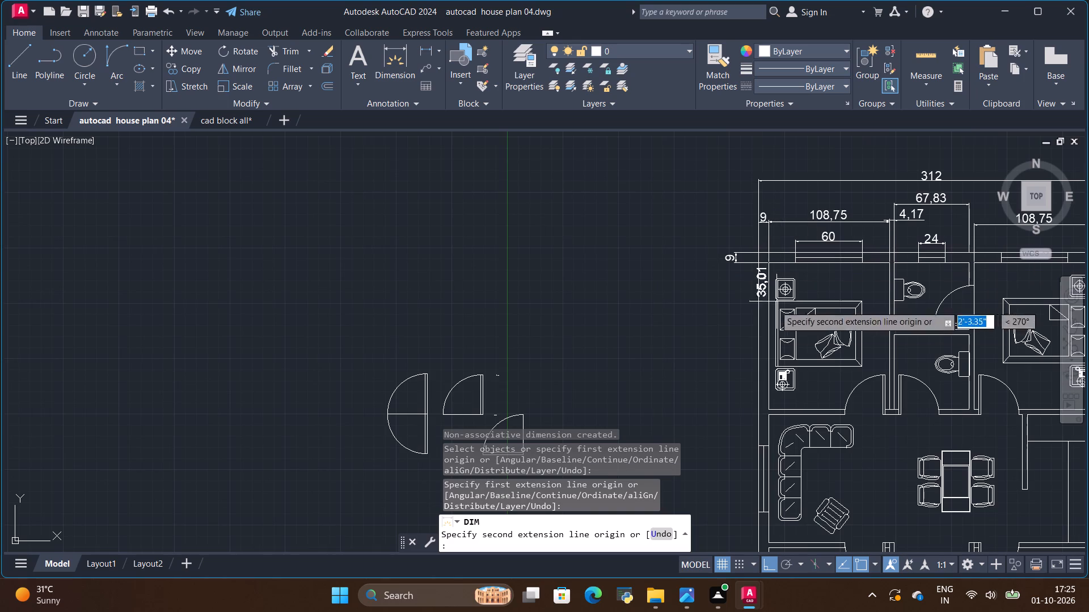
{"action": "scroll", "coordinate": [775, 390], "scroll_direction": "up", "scroll_amount": 4}
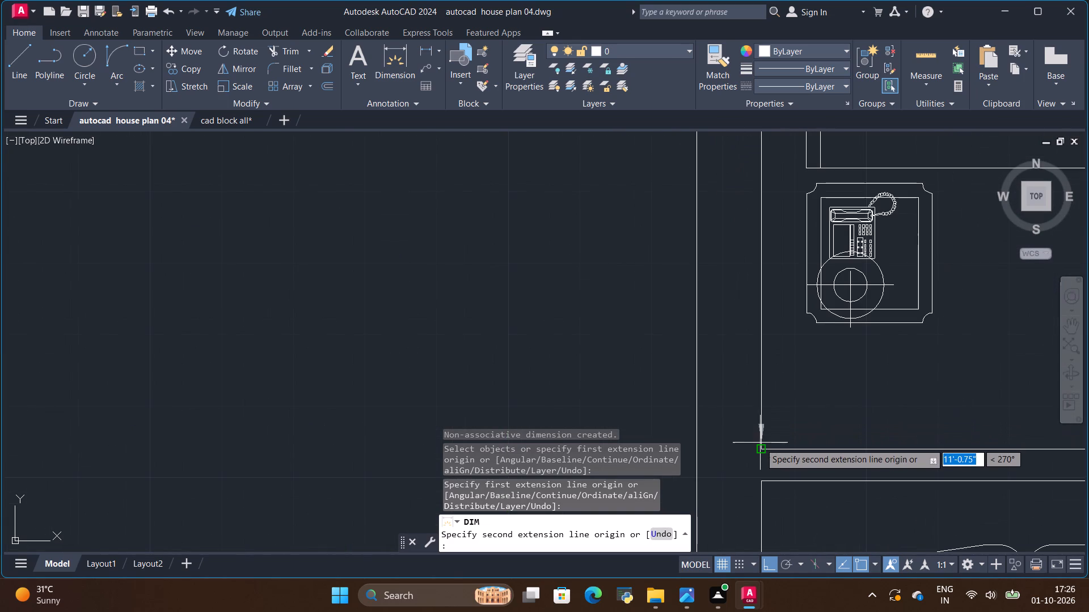
{"action": "left_click", "coordinate": [760, 448]}
{"action": "scroll", "coordinate": [780, 400], "scroll_direction": "down", "scroll_amount": 3}
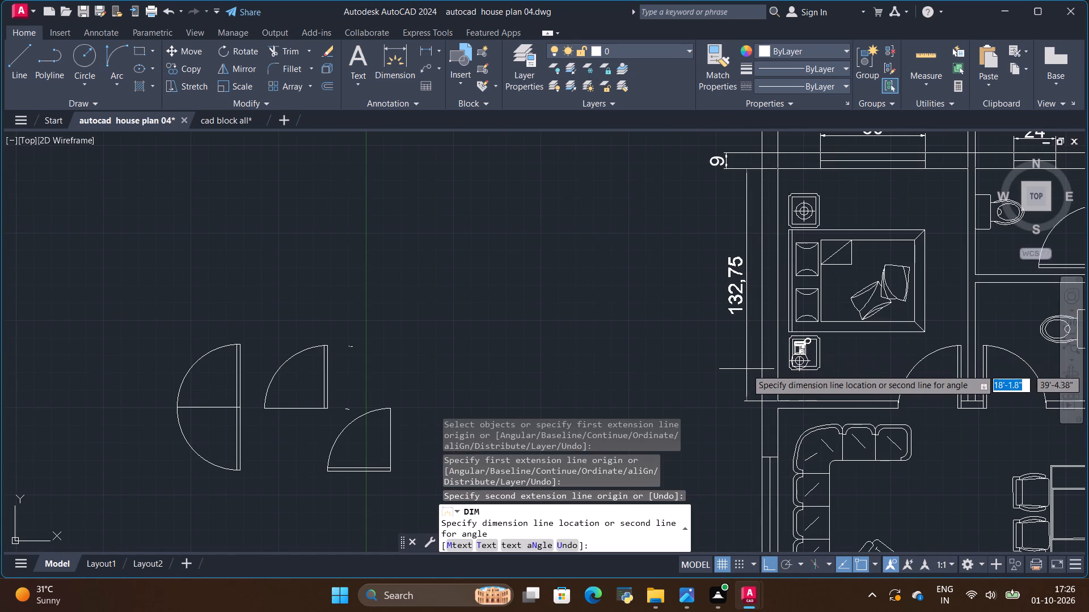
{"action": "left_click", "coordinate": [729, 372]}
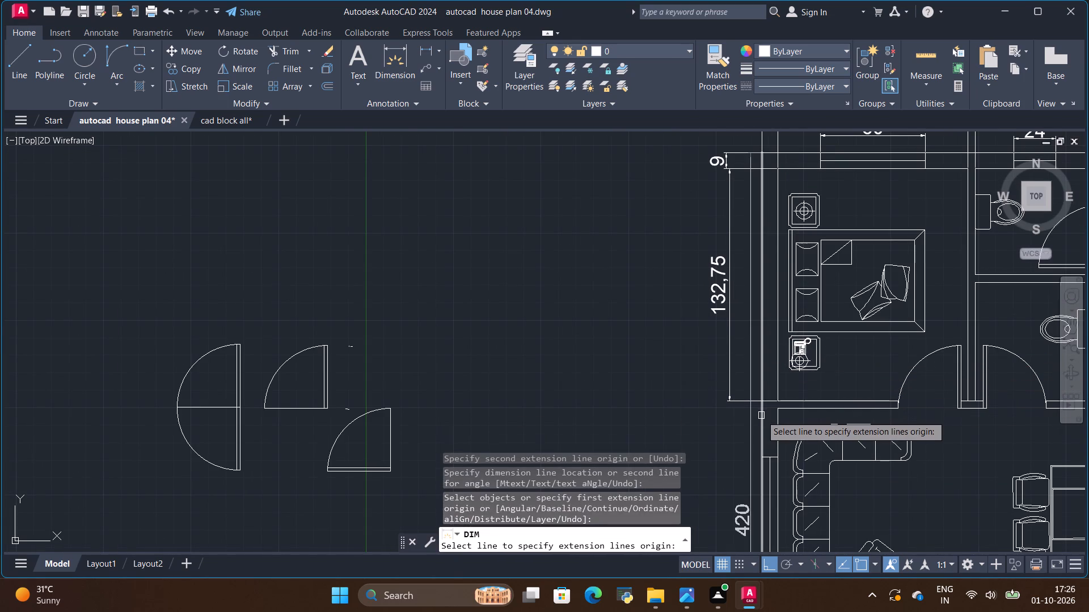
Dimension the thickness of the wall between the northwest bedroom and the living area, placing it outside the west side below the bedroom's dimension.
{"action": "scroll", "coordinate": [761, 415], "scroll_direction": "up", "scroll_amount": 4}
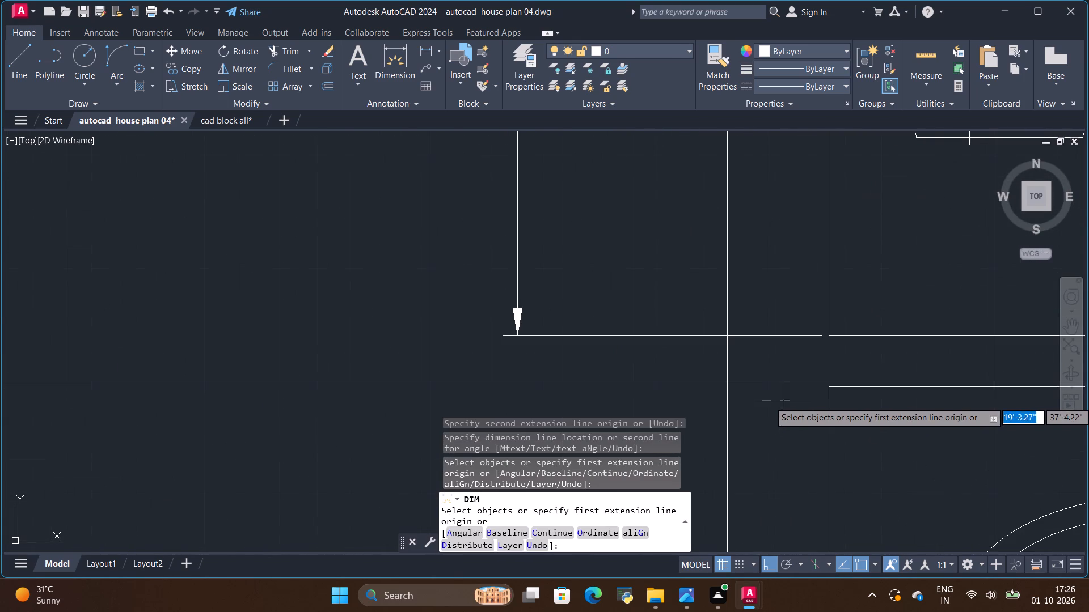
{"action": "left_click", "coordinate": [828, 334]}
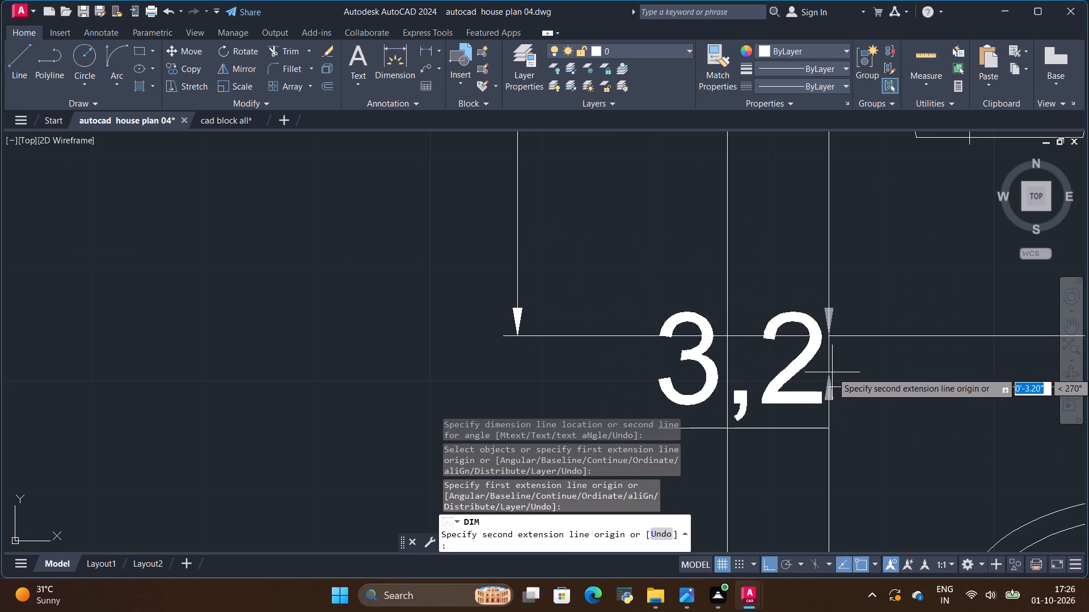
{"action": "left_click", "coordinate": [831, 388]}
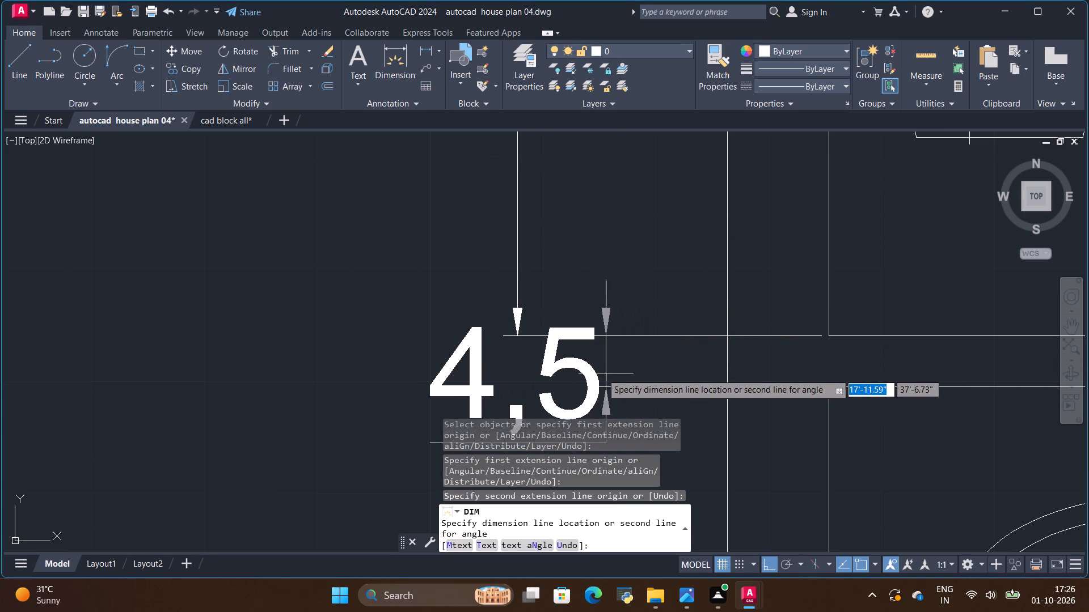
{"action": "left_click", "coordinate": [519, 363]}
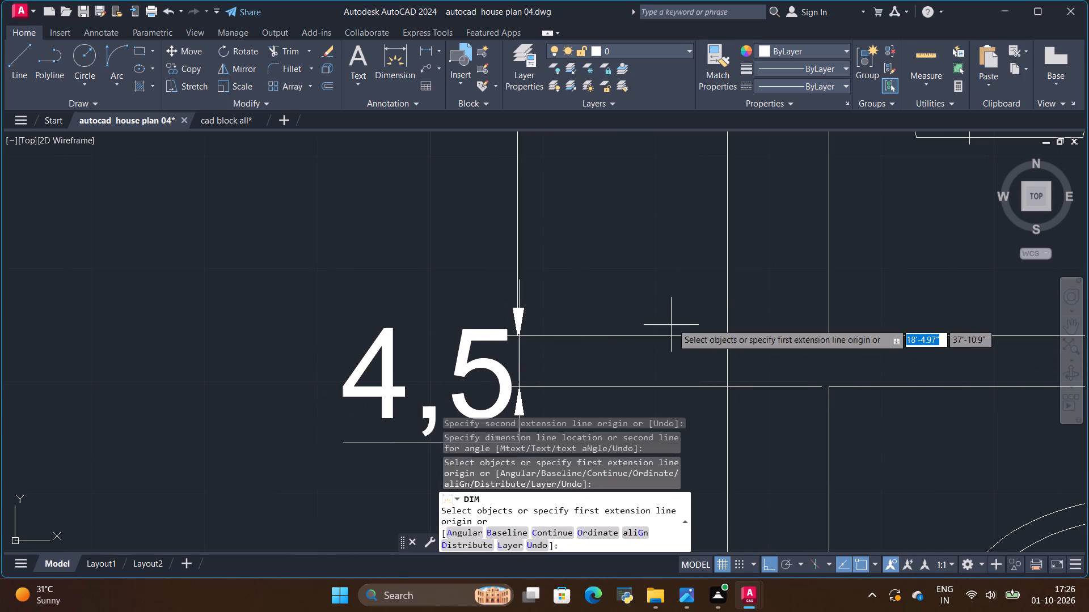
Dimension the combined length from the living area's north wall to the southwest bedroom's south wall, placing it outside the west side.
{"action": "scroll", "coordinate": [680, 317], "scroll_direction": "down", "scroll_amount": 4}
{"action": "scroll", "coordinate": [712, 379], "scroll_direction": "up", "scroll_amount": 2}
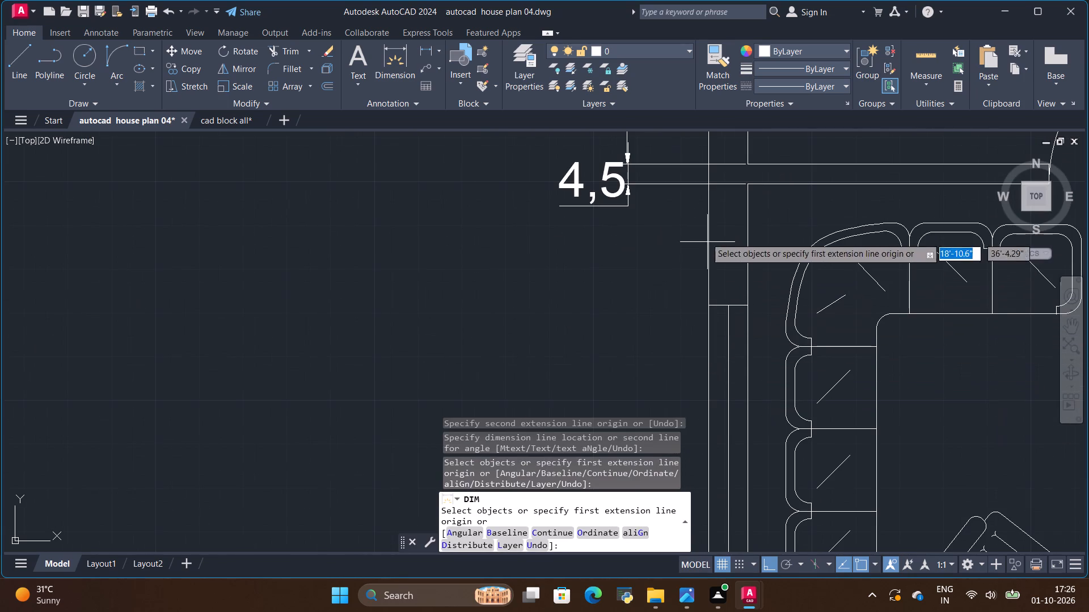
{"action": "left_click", "coordinate": [745, 184]}
{"action": "scroll", "coordinate": [742, 275], "scroll_direction": "down", "scroll_amount": 3}
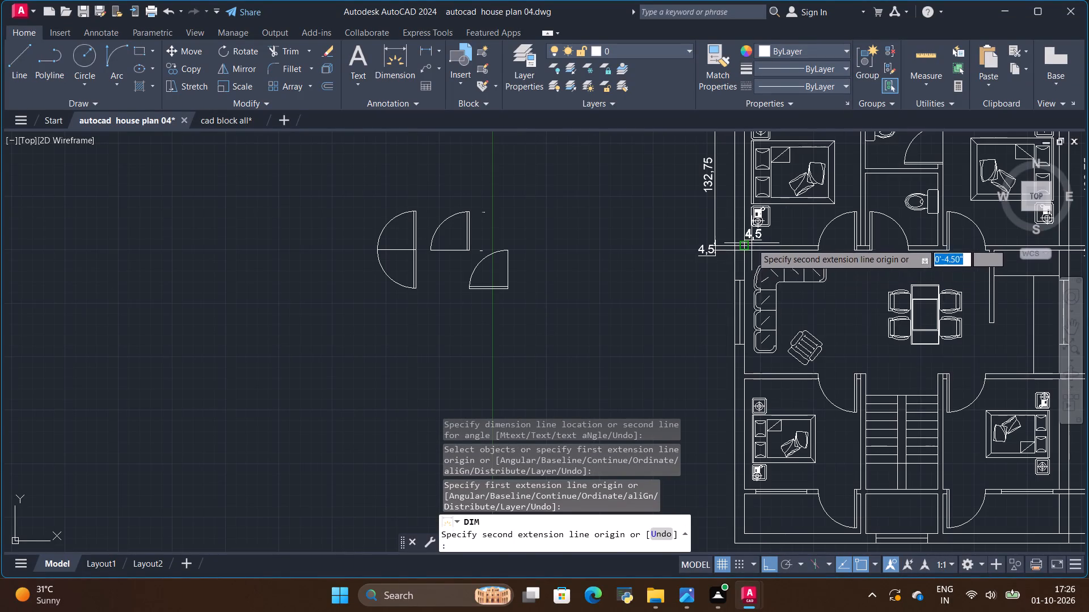
{"action": "scroll", "coordinate": [742, 482], "scroll_direction": "up", "scroll_amount": 2}
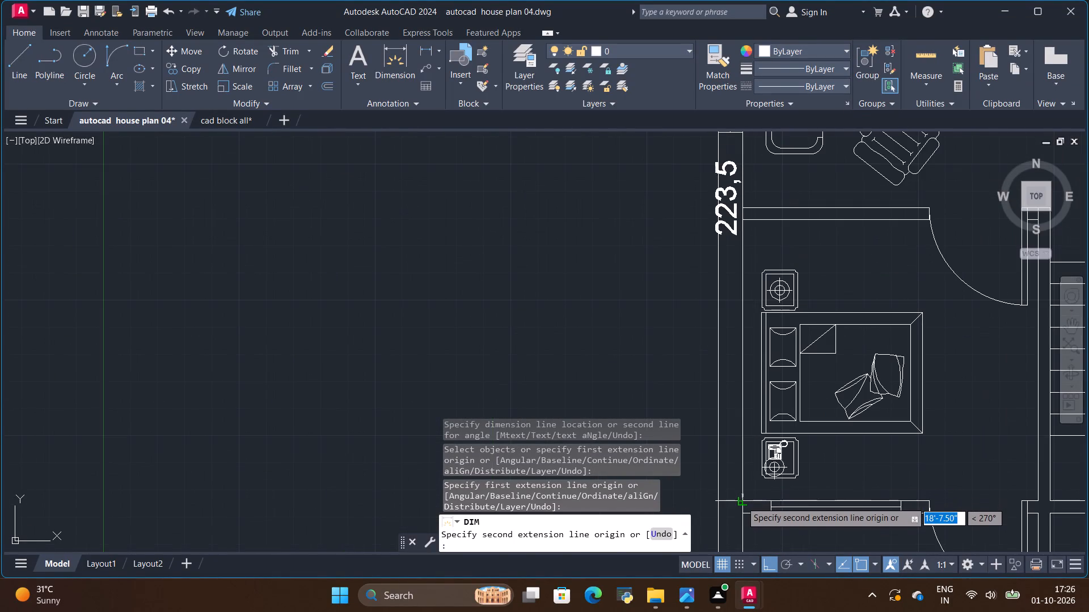
{"action": "left_click", "coordinate": [741, 501]}
{"action": "scroll", "coordinate": [762, 409], "scroll_direction": "down", "scroll_amount": 3}
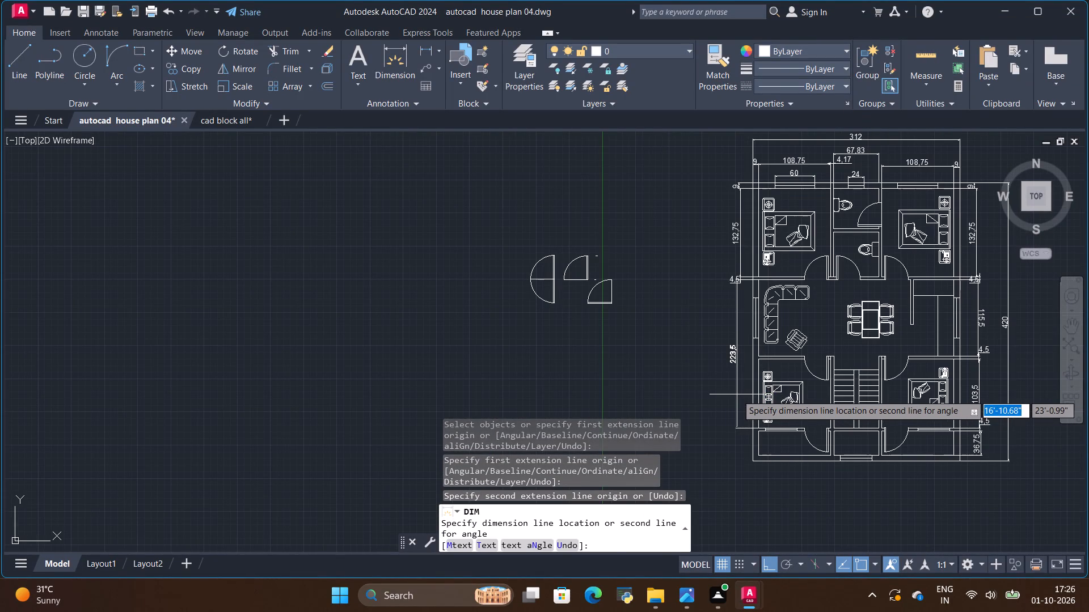
{"action": "scroll", "coordinate": [738, 394], "scroll_direction": "up", "scroll_amount": 2}
{"action": "scroll", "coordinate": [742, 389], "scroll_direction": "down", "scroll_amount": 1}
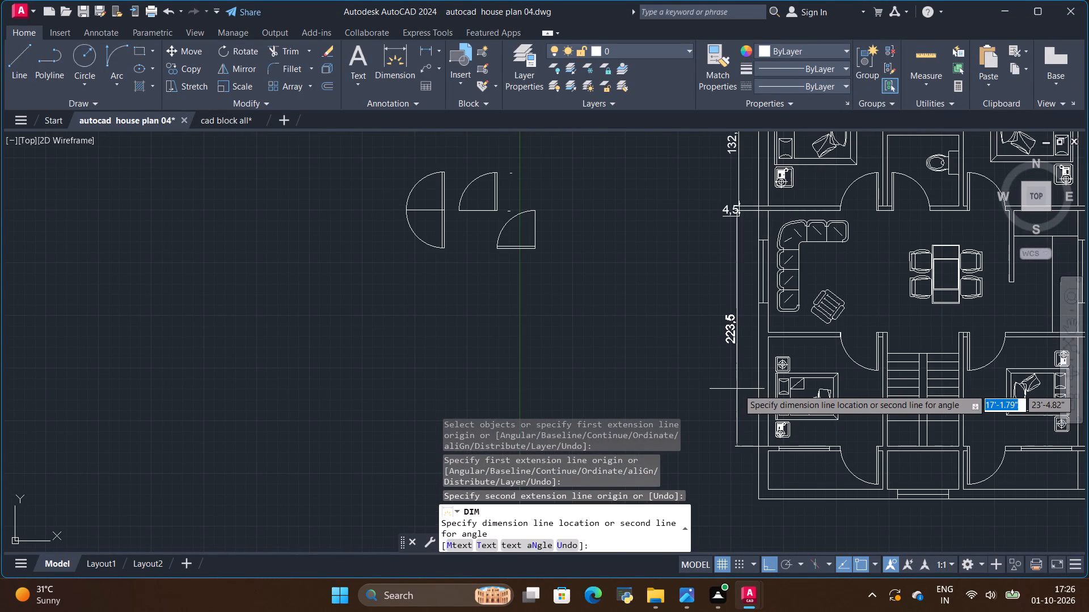
{"action": "left_click", "coordinate": [742, 388]}
Dimension the thickness of the wall south of the southwest bedroom, placing it outside the west side below the combined-length dimension.
{"action": "scroll", "coordinate": [779, 478], "scroll_direction": "up", "scroll_amount": 2}
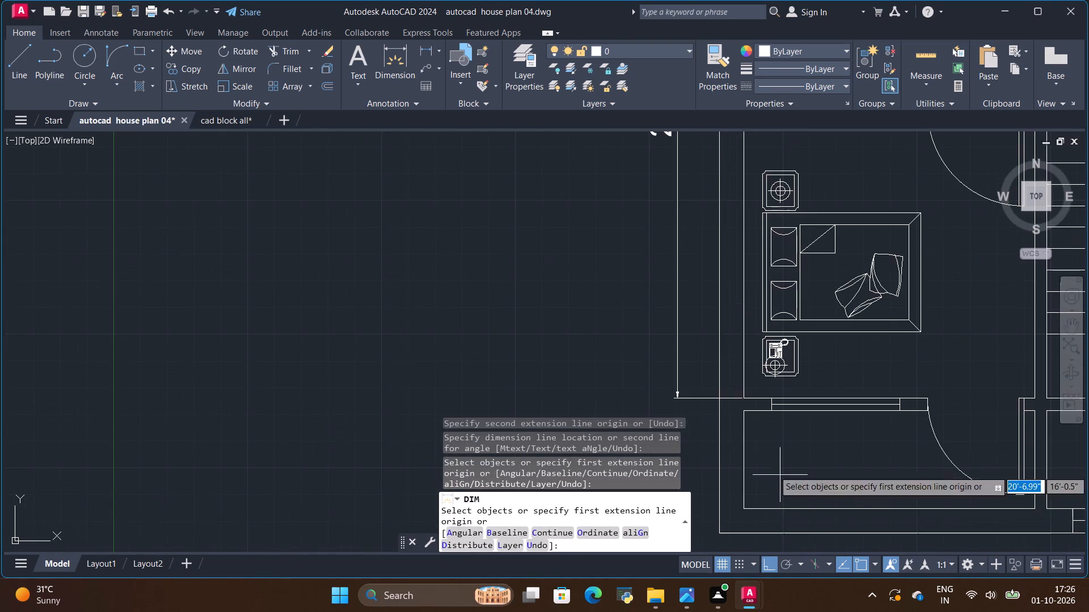
{"action": "scroll", "coordinate": [795, 423], "scroll_direction": "down", "scroll_amount": 3}
{"action": "scroll", "coordinate": [787, 475], "scroll_direction": "up", "scroll_amount": 3}
{"action": "scroll", "coordinate": [769, 210], "scroll_direction": "up", "scroll_amount": 2}
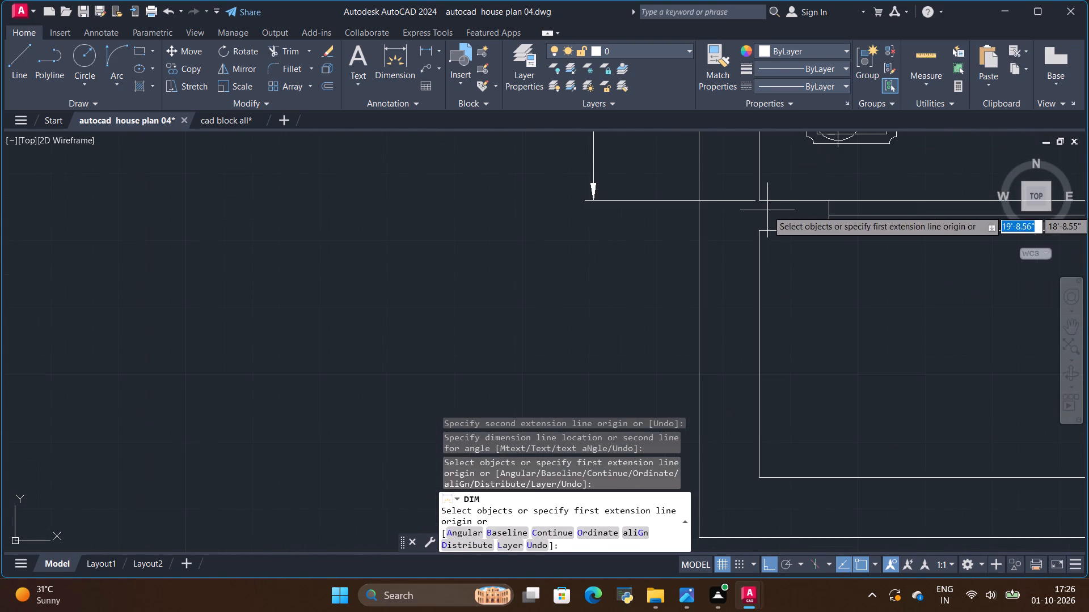
{"action": "left_click", "coordinate": [759, 199]}
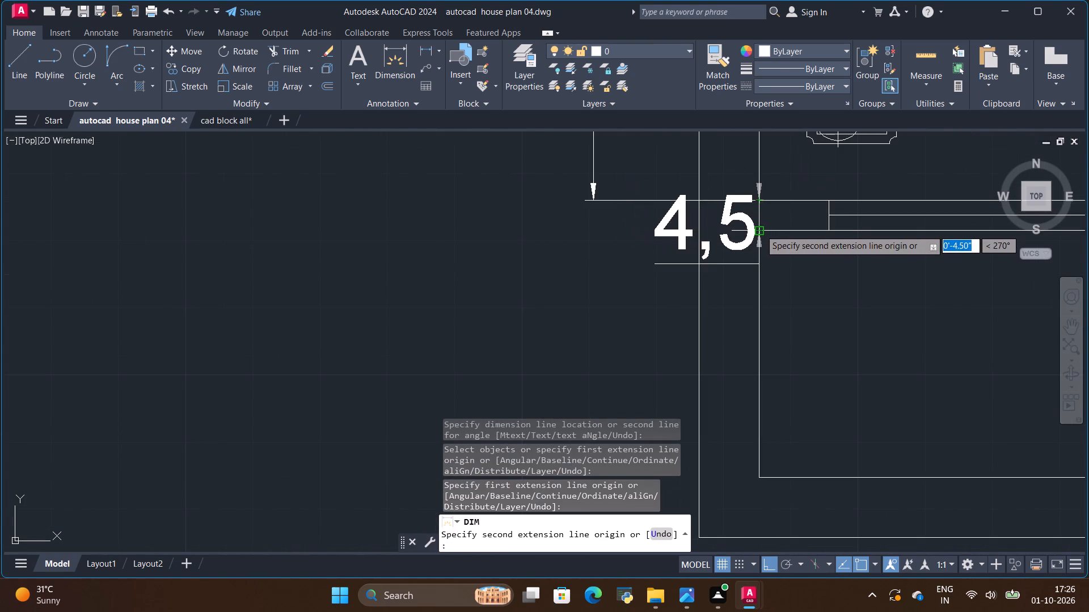
{"action": "left_click", "coordinate": [760, 229]}
{"action": "left_click", "coordinate": [596, 224]}
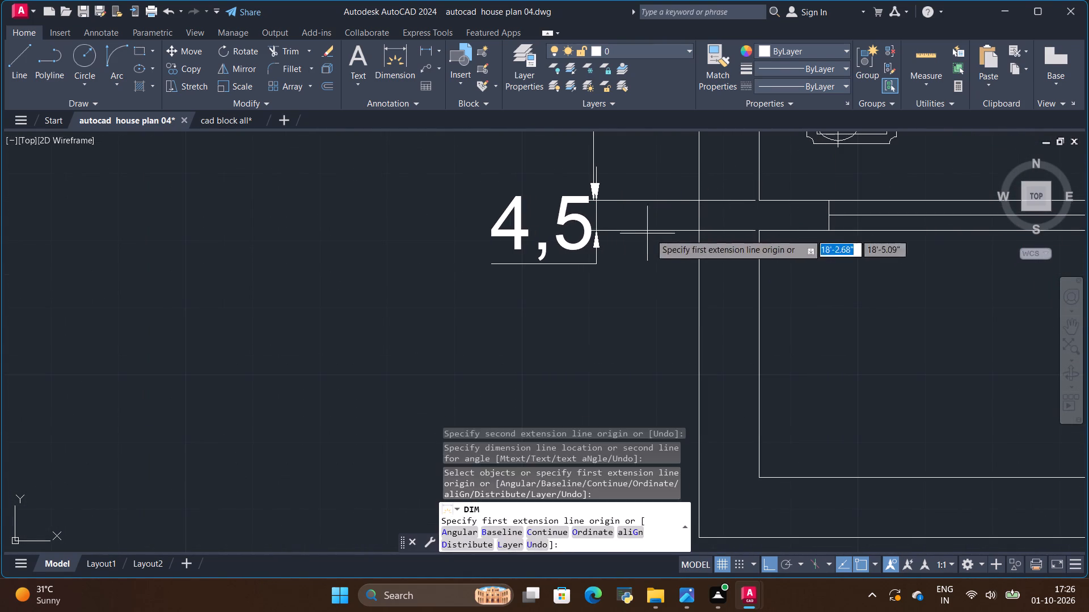
Dimension the inside depth of the narrow space south of the southwest bedroom, placing it outside the west side.
{"action": "left_click", "coordinate": [760, 230]}
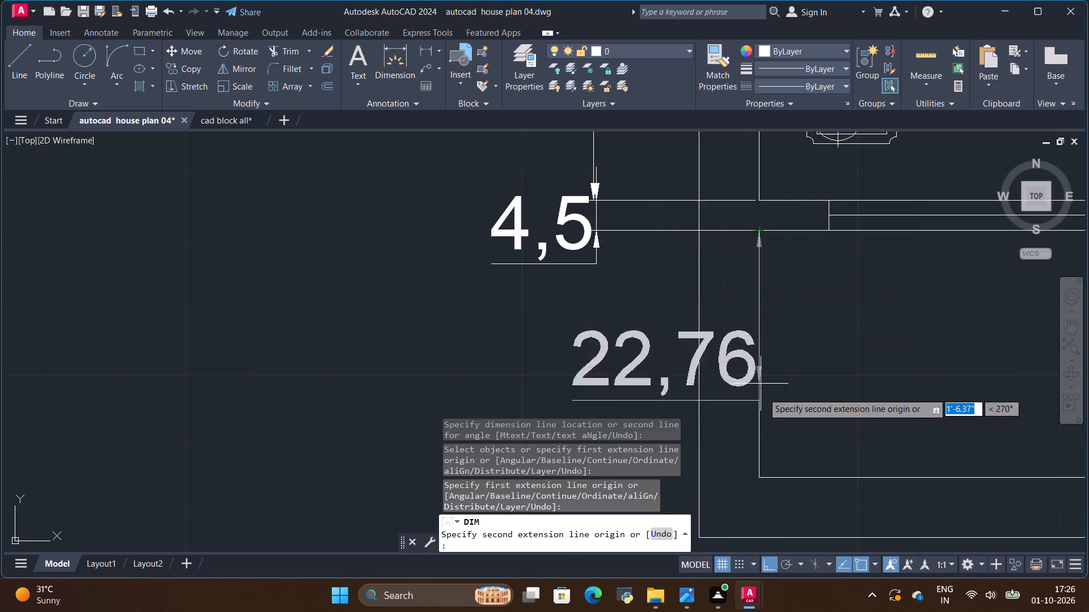
{"action": "scroll", "coordinate": [776, 368], "scroll_direction": "down", "scroll_amount": 2}
{"action": "scroll", "coordinate": [775, 399], "scroll_direction": "up", "scroll_amount": 1}
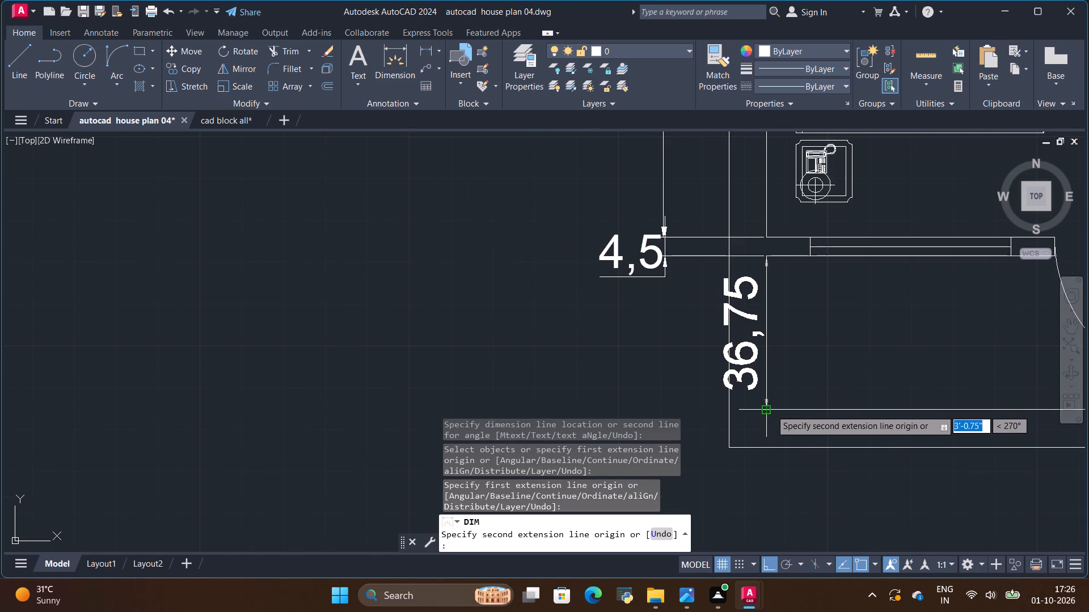
{"action": "left_click", "coordinate": [771, 410]}
{"action": "left_click", "coordinate": [673, 394]}
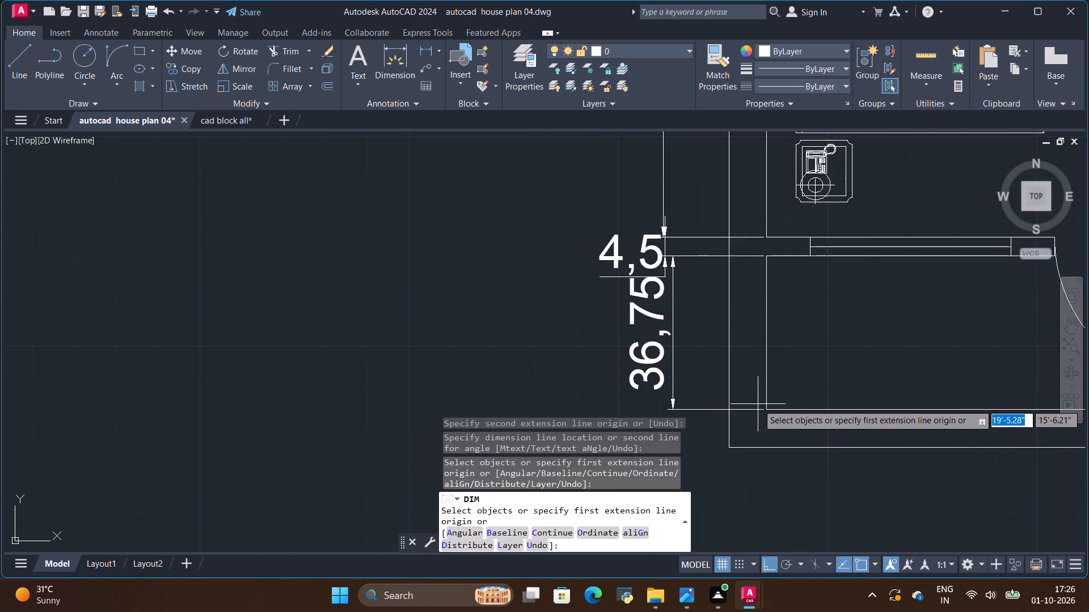
Dimension the thickness of the south exterior wall at the house's southwest corner, placing it outside the west side.
{"action": "left_click", "coordinate": [766, 407]}
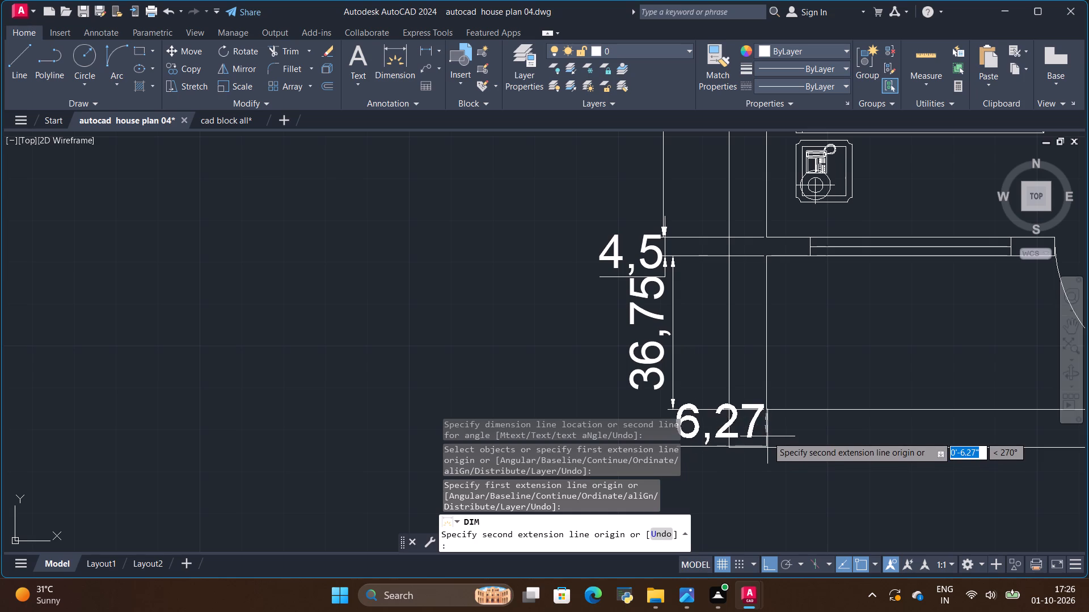
{"action": "scroll", "coordinate": [773, 386], "scroll_direction": "down", "scroll_amount": 2}
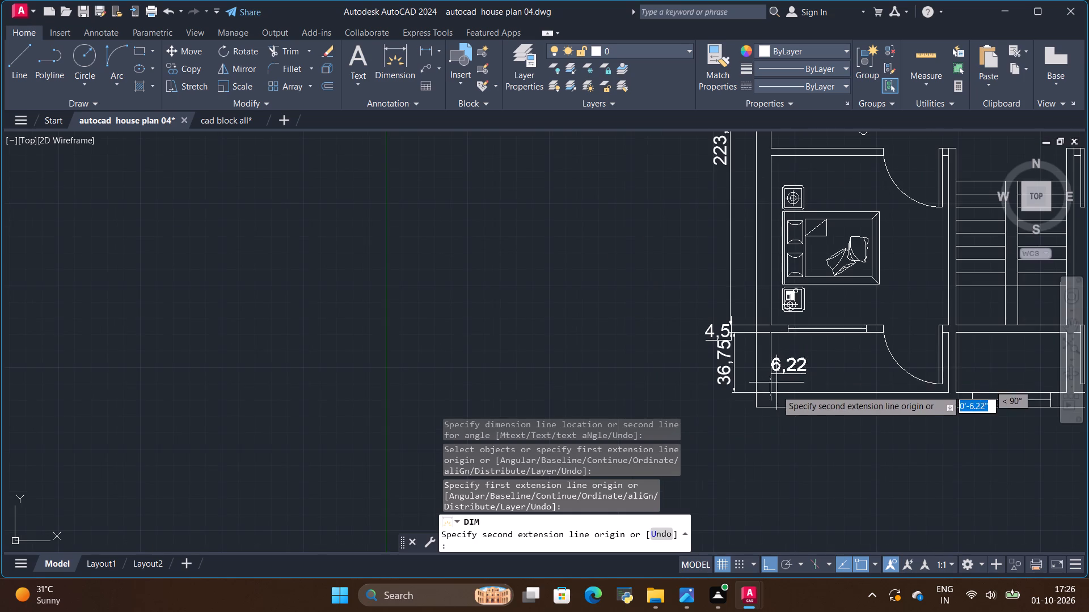
{"action": "scroll", "coordinate": [770, 422], "scroll_direction": "up", "scroll_amount": 4}
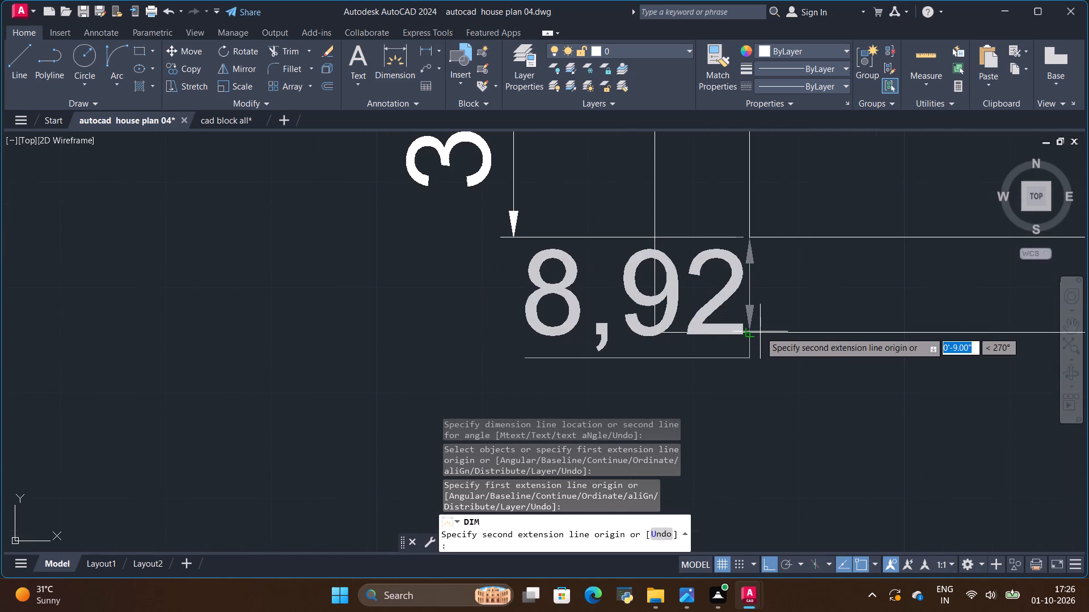
{"action": "left_click", "coordinate": [760, 330]}
{"action": "left_click", "coordinate": [509, 304]}
Dimension the house's overall north-south length between its outer west corners, placing it outside the other west-side dimensions, and finish dimensioning.
{"action": "scroll", "coordinate": [708, 334], "scroll_direction": "down", "scroll_amount": 4}
{"action": "scroll", "coordinate": [694, 334], "scroll_direction": "up", "scroll_amount": 3}
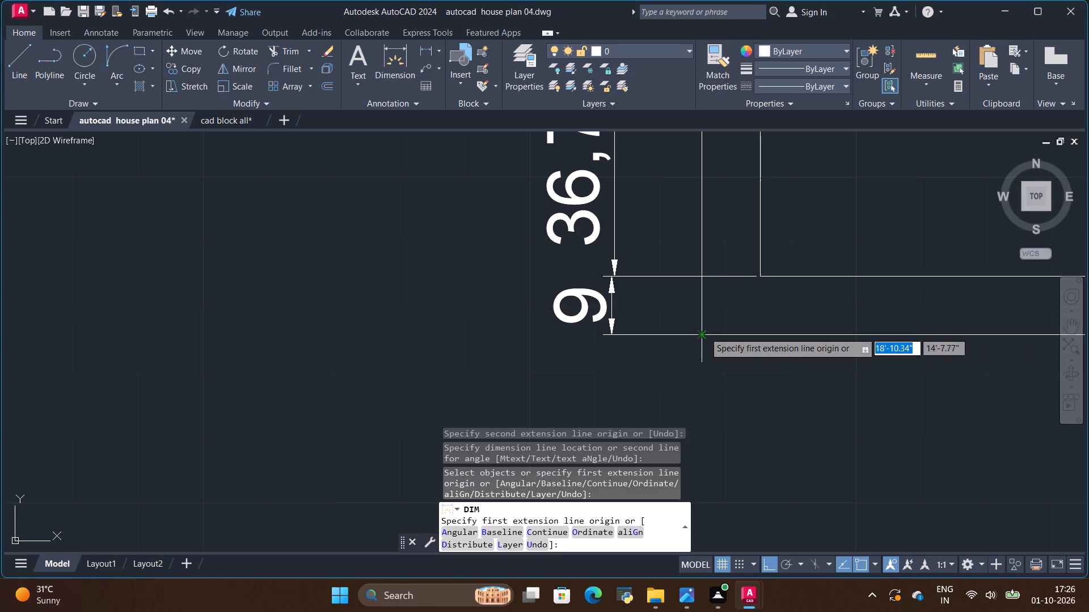
{"action": "left_click", "coordinate": [704, 332]}
{"action": "scroll", "coordinate": [712, 402], "scroll_direction": "down", "scroll_amount": 7}
{"action": "scroll", "coordinate": [710, 290], "scroll_direction": "up", "scroll_amount": 4}
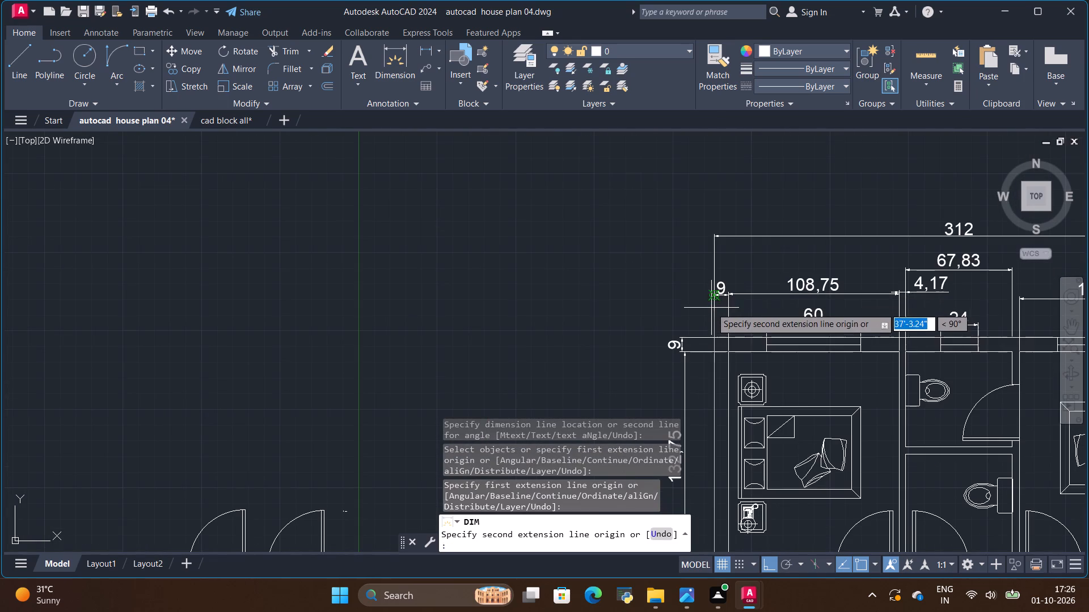
{"action": "scroll", "coordinate": [725, 338], "scroll_direction": "up", "scroll_amount": 2}
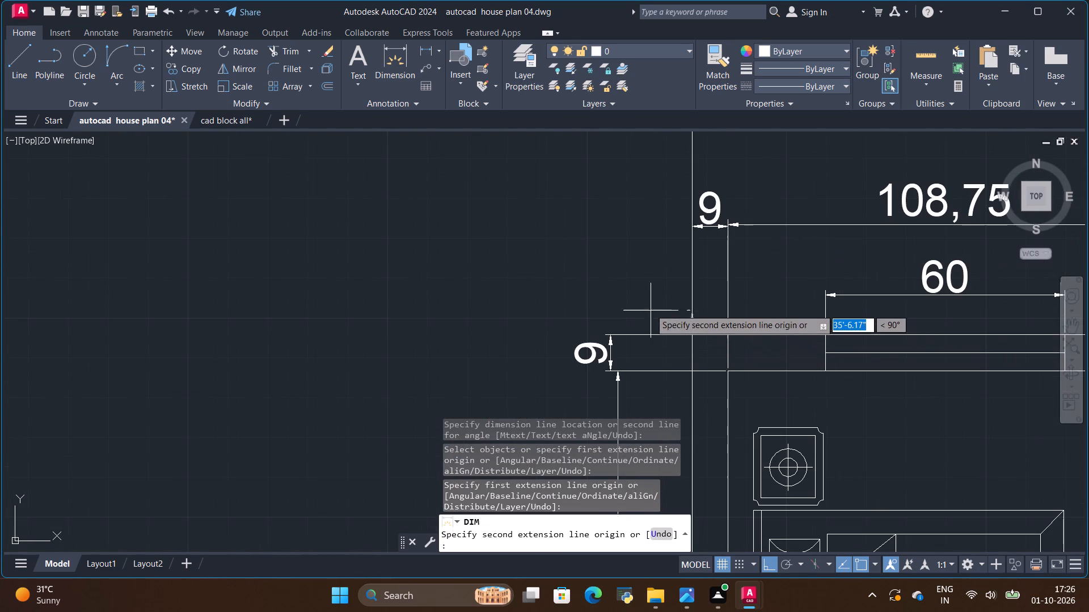
{"action": "scroll", "coordinate": [649, 291], "scroll_direction": "down", "scroll_amount": 3}
{"action": "scroll", "coordinate": [771, 280], "scroll_direction": "down", "scroll_amount": 1}
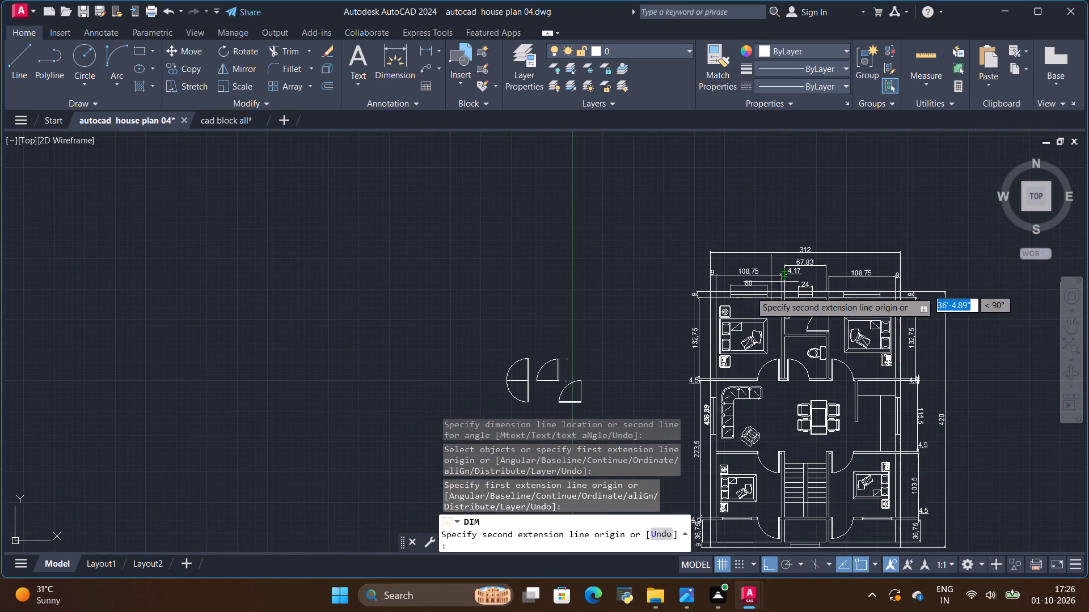
{"action": "scroll", "coordinate": [694, 307], "scroll_direction": "up", "scroll_amount": 3}
{"action": "scroll", "coordinate": [745, 266], "scroll_direction": "up", "scroll_amount": 1}
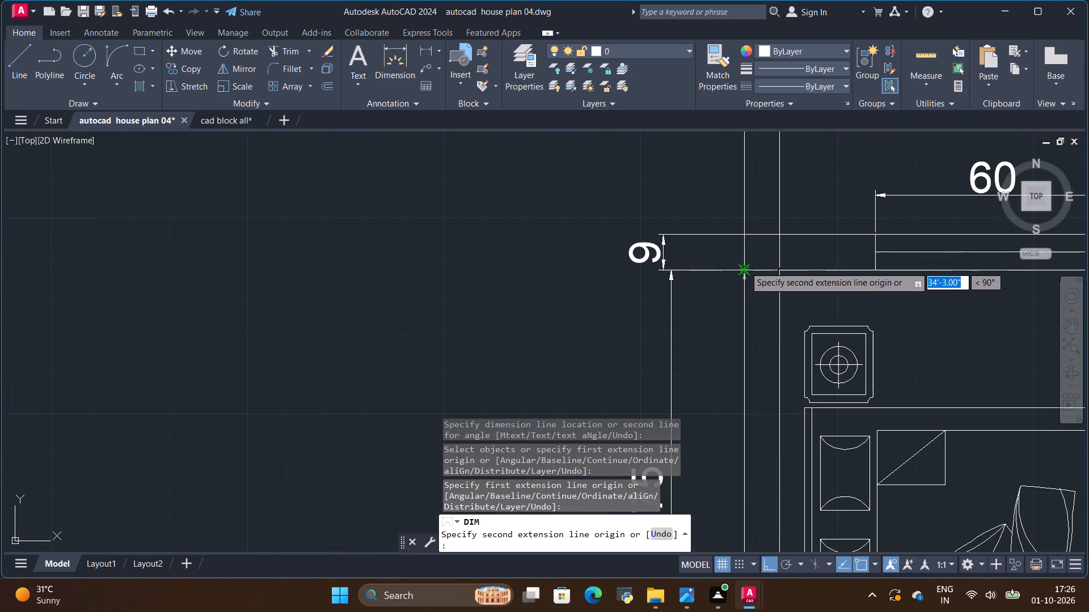
{"action": "left_click", "coordinate": [742, 231]}
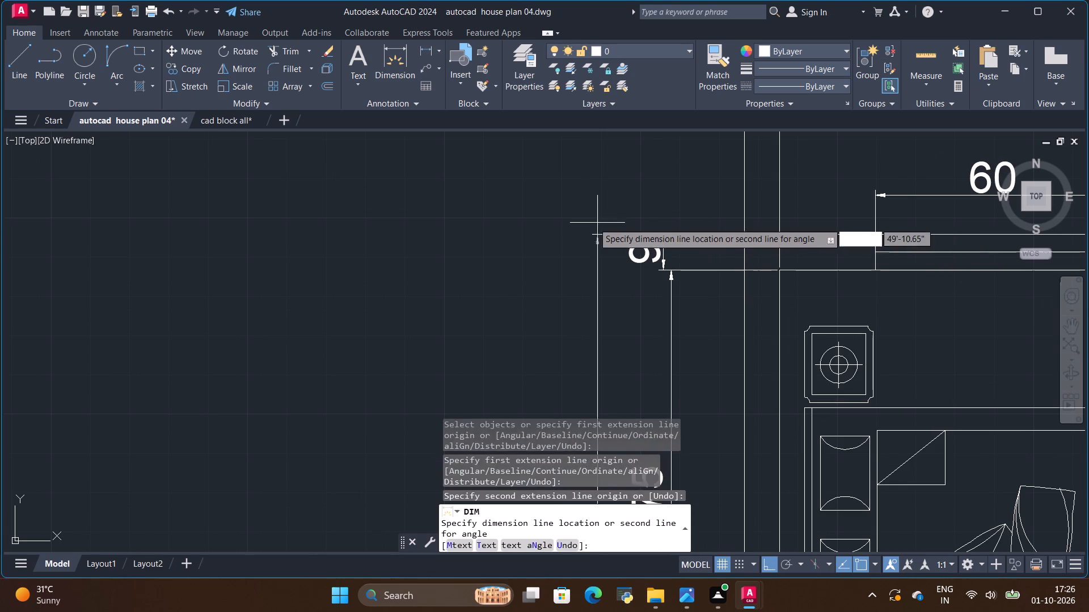
{"action": "left_click", "coordinate": [546, 218]}
{"action": "scroll", "coordinate": [734, 242], "scroll_direction": "down", "scroll_amount": 4}
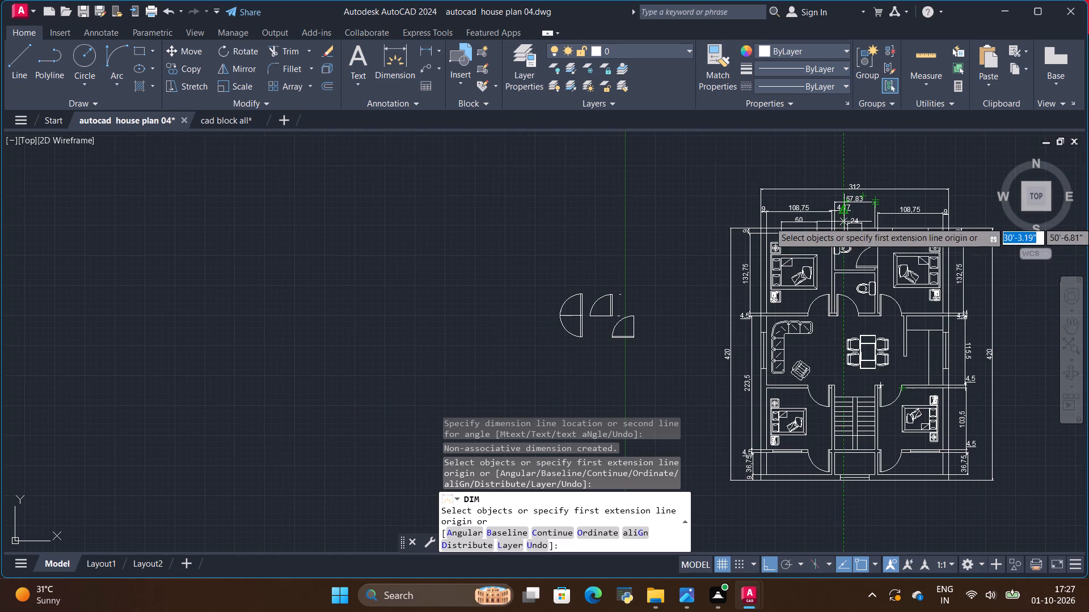
{"action": "scroll", "coordinate": [844, 222], "scroll_direction": "down", "scroll_amount": 1}
{"action": "key", "text": "space"}
Dimension the thickness of the west exterior wall at the house's southwest corner, placing it below the south side.
{"action": "scroll", "coordinate": [872, 416], "scroll_direction": "up", "scroll_amount": 1}
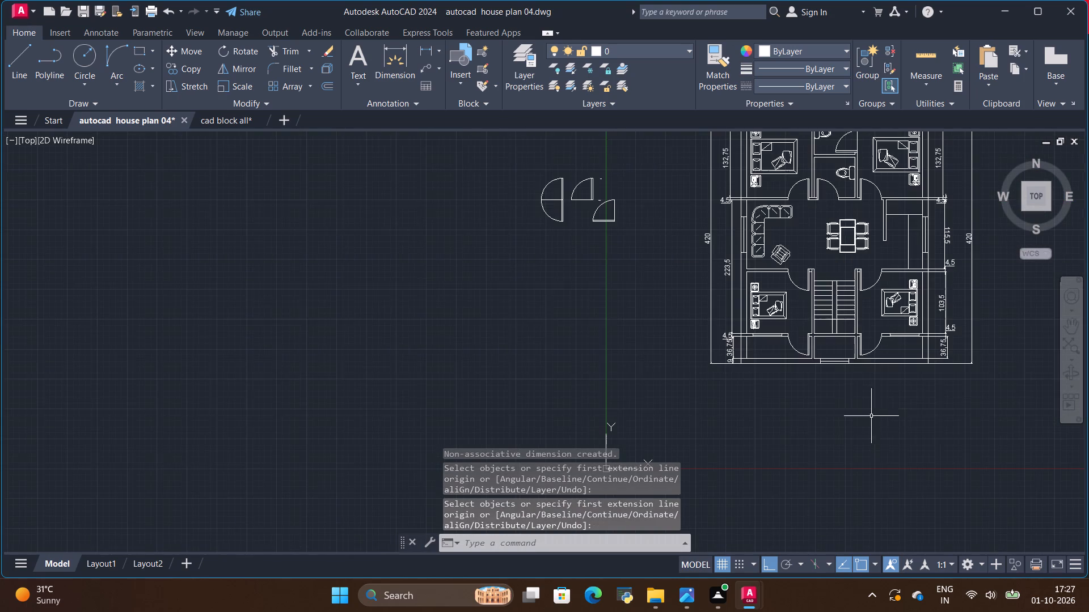
{"action": "scroll", "coordinate": [797, 308], "scroll_direction": "up", "scroll_amount": 2}
{"action": "scroll", "coordinate": [797, 308], "scroll_direction": "down", "scroll_amount": 3}
{"action": "scroll", "coordinate": [823, 177], "scroll_direction": "up", "scroll_amount": 1}
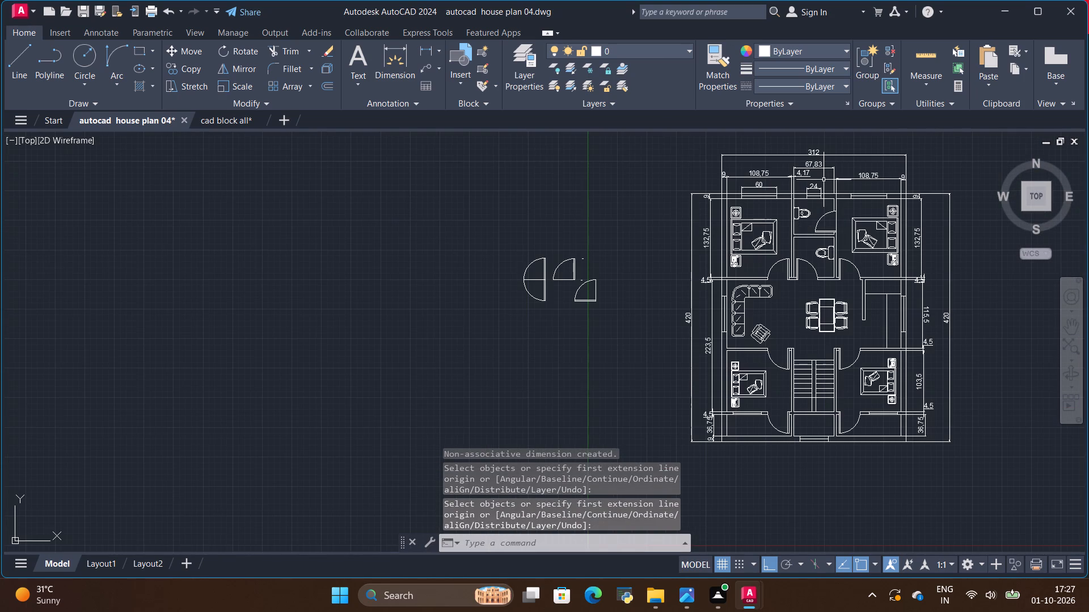
{"action": "scroll", "coordinate": [826, 201], "scroll_direction": "up", "scroll_amount": 1}
{"action": "scroll", "coordinate": [826, 200], "scroll_direction": "down", "scroll_amount": 1}
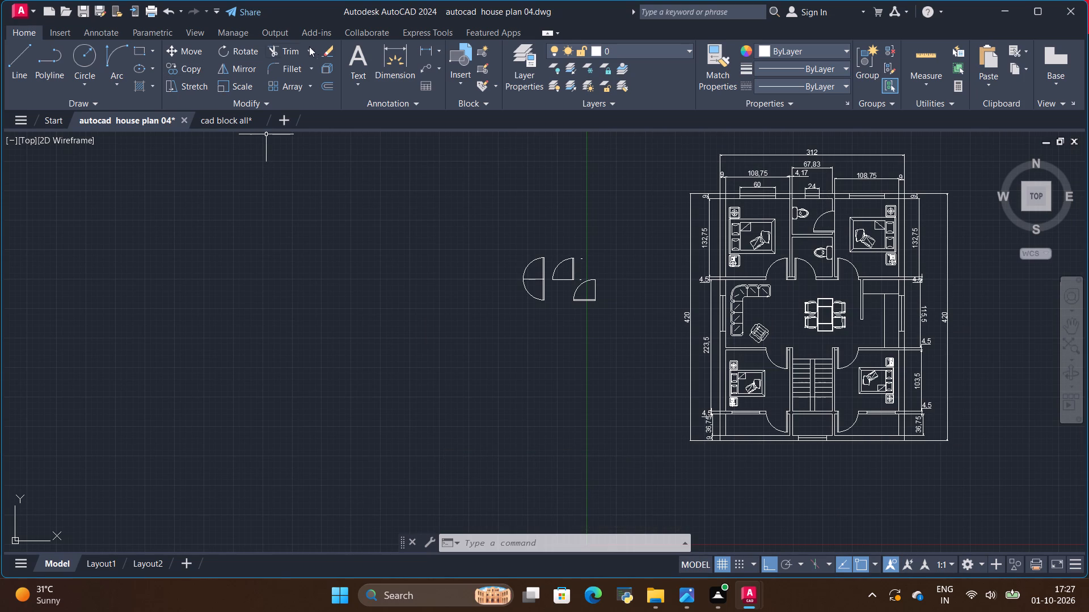
{"action": "left_click", "coordinate": [390, 63]}
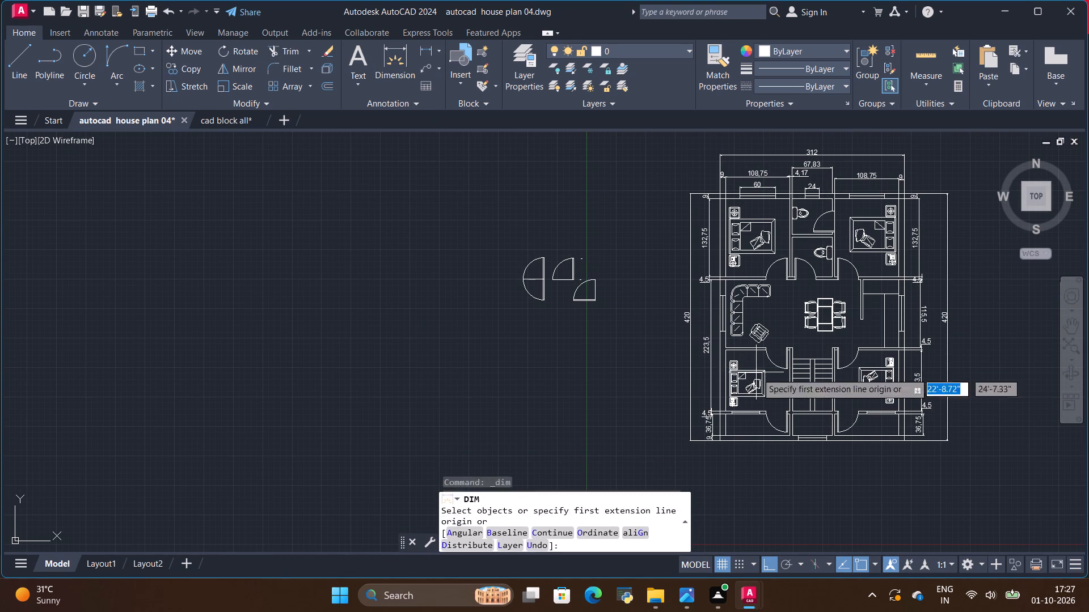
{"action": "scroll", "coordinate": [746, 413], "scroll_direction": "up", "scroll_amount": 3}
{"action": "scroll", "coordinate": [735, 235], "scroll_direction": "down", "scroll_amount": 1}
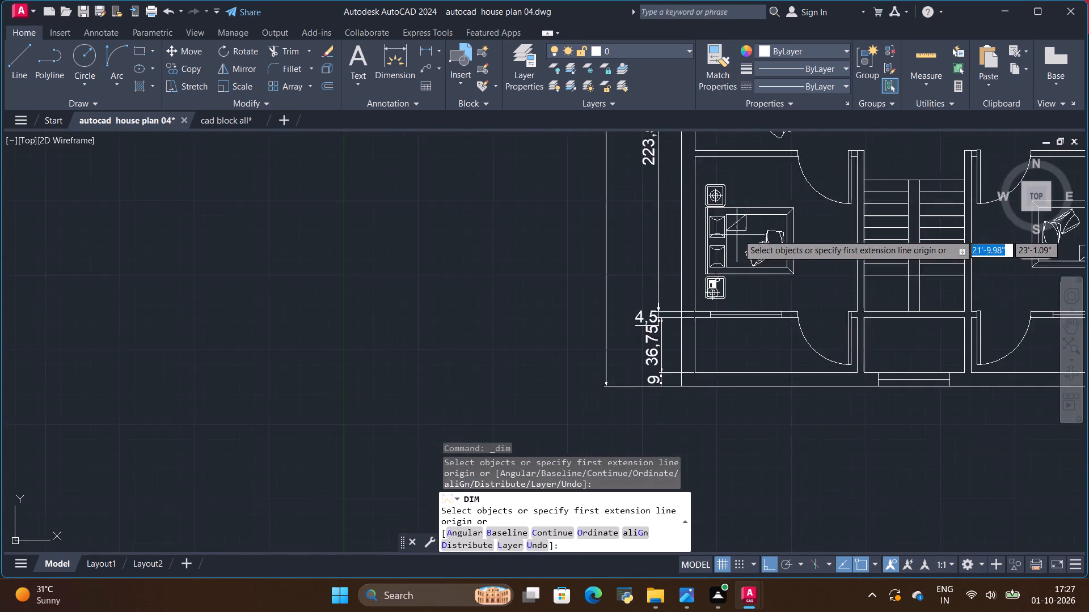
{"action": "scroll", "coordinate": [739, 233], "scroll_direction": "down", "scroll_amount": 1}
{"action": "scroll", "coordinate": [701, 331], "scroll_direction": "up", "scroll_amount": 5}
{"action": "left_click", "coordinate": [696, 311]}
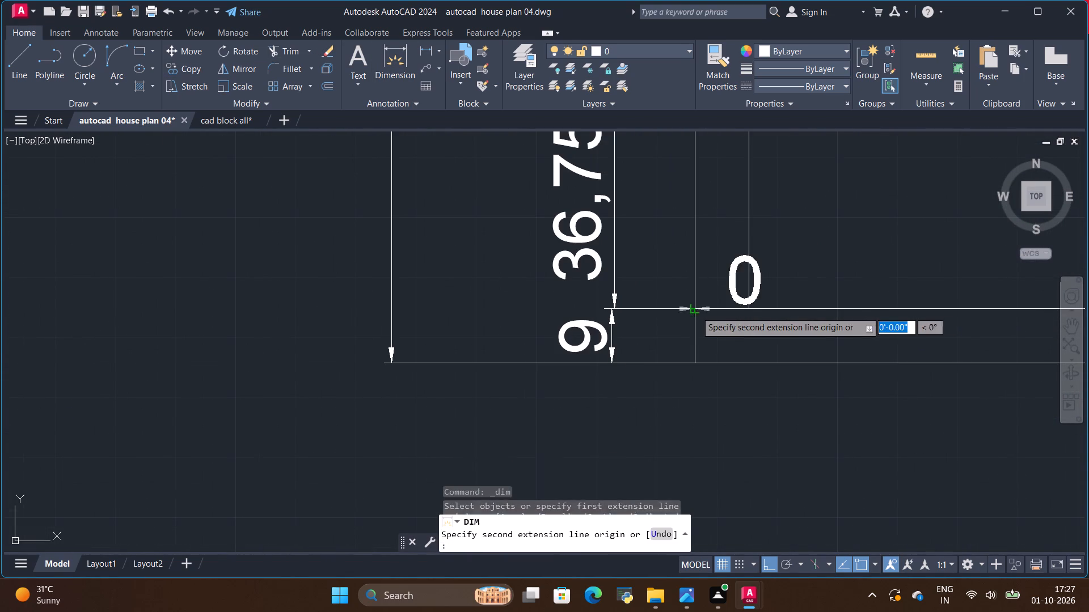
{"action": "left_click", "coordinate": [748, 306]}
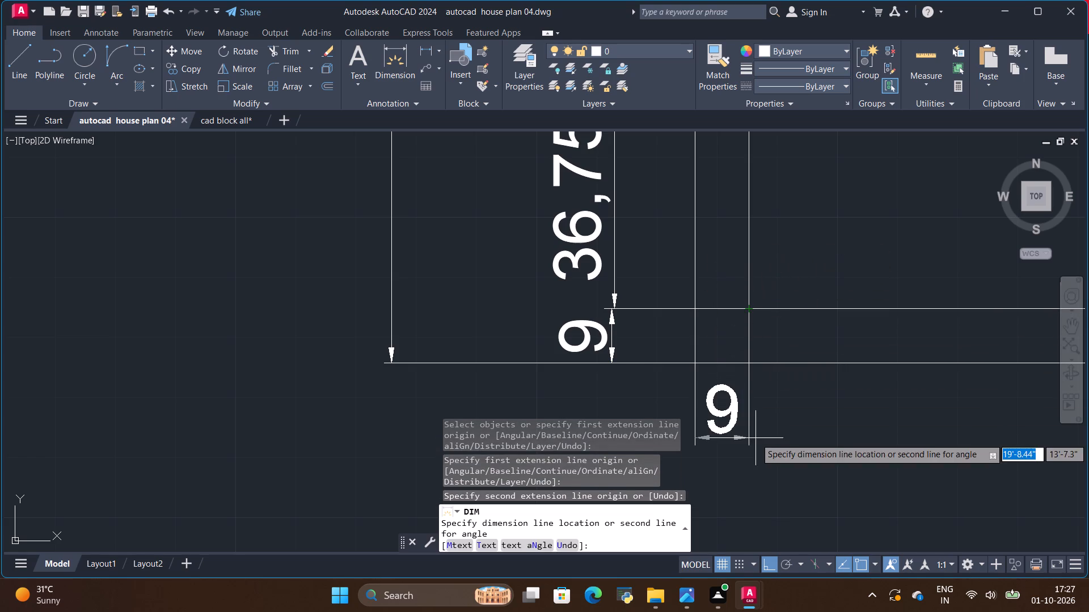
{"action": "scroll", "coordinate": [769, 390], "scroll_direction": "down", "scroll_amount": 3}
{"action": "left_click", "coordinate": [771, 412]}
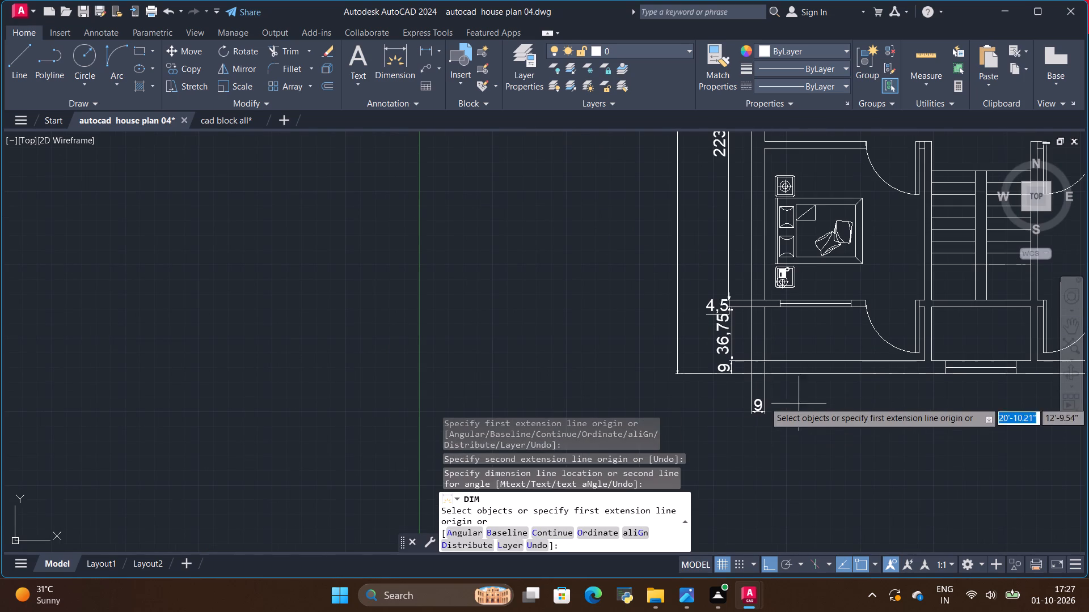
Dimension the inside width of the narrow space south of the southwest bedroom, placing it below the south side in line with the wall thickness dimension.
{"action": "scroll", "coordinate": [776, 368], "scroll_direction": "up", "scroll_amount": 2}
{"action": "left_click", "coordinate": [744, 352]}
{"action": "scroll", "coordinate": [704, 352], "scroll_direction": "down", "scroll_amount": 1}
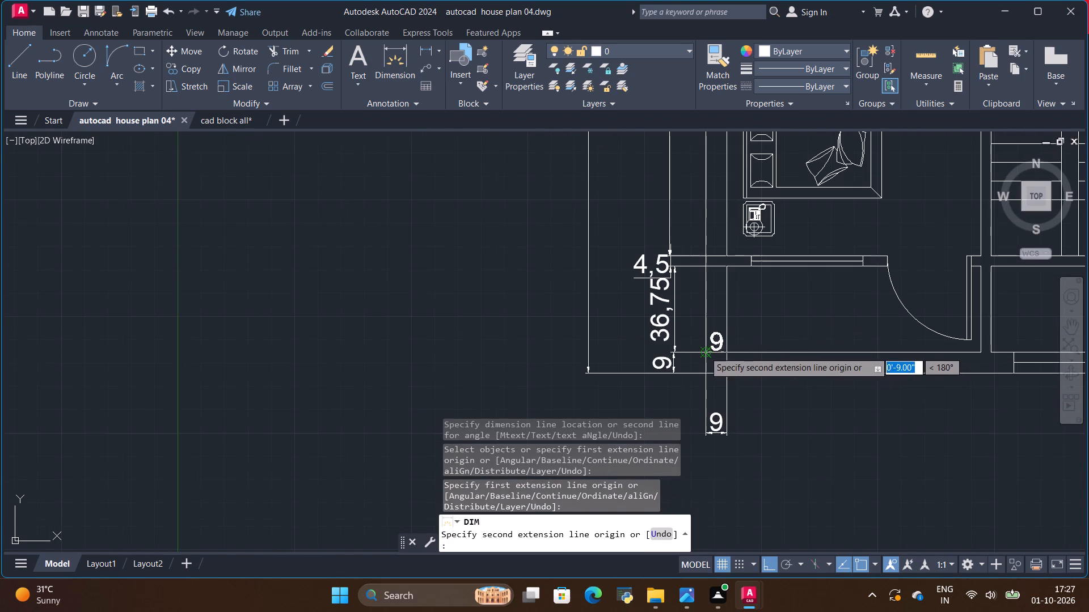
{"action": "left_click", "coordinate": [977, 352]}
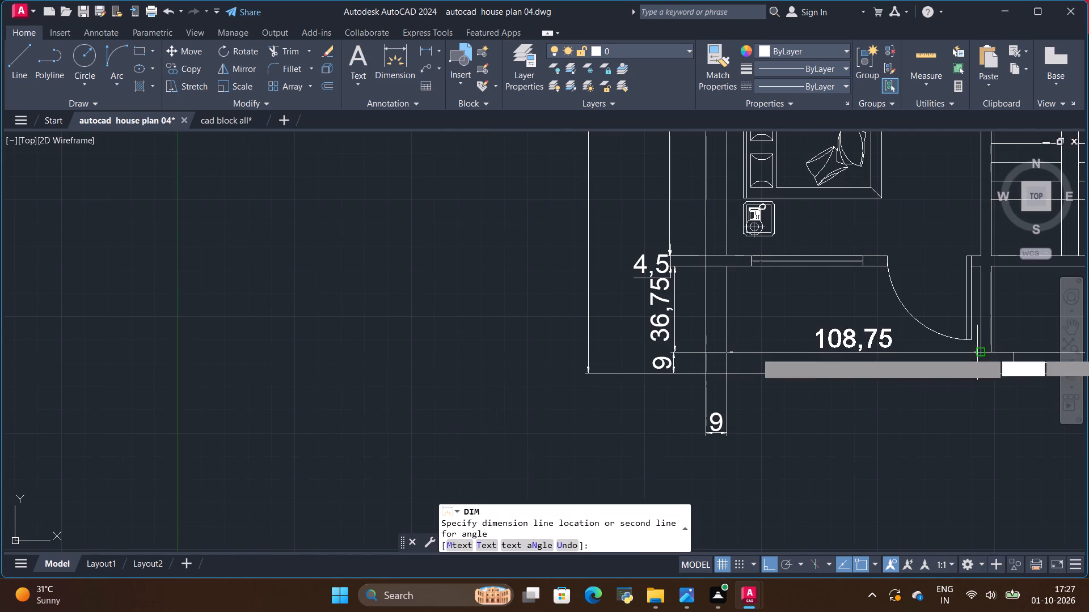
{"action": "left_click", "coordinate": [981, 432]}
Dimension the thickness of the wall between the southwest space and the central entrance bay, placing it below the south side in the same row.
{"action": "scroll", "coordinate": [831, 390], "scroll_direction": "down", "scroll_amount": 2}
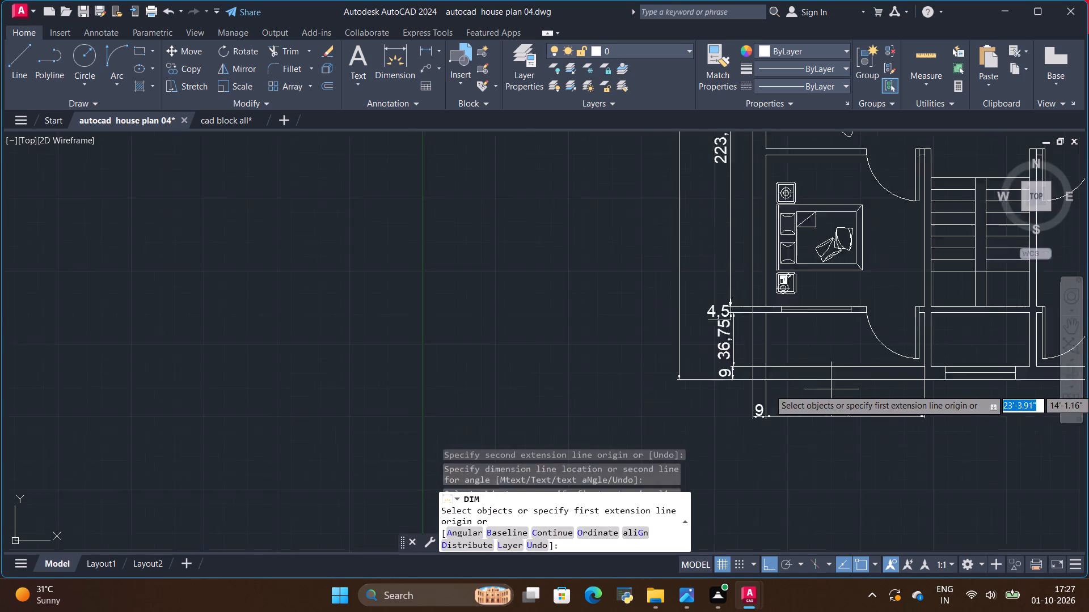
{"action": "scroll", "coordinate": [931, 390], "scroll_direction": "up", "scroll_amount": 3}
{"action": "scroll", "coordinate": [726, 315], "scroll_direction": "up", "scroll_amount": 2}
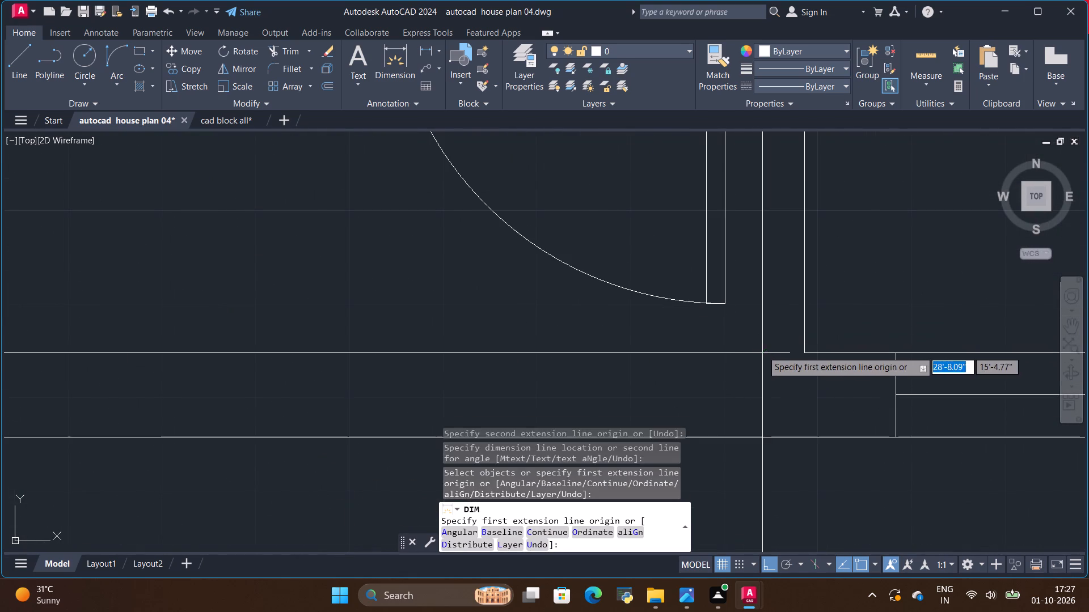
{"action": "left_click", "coordinate": [762, 351]}
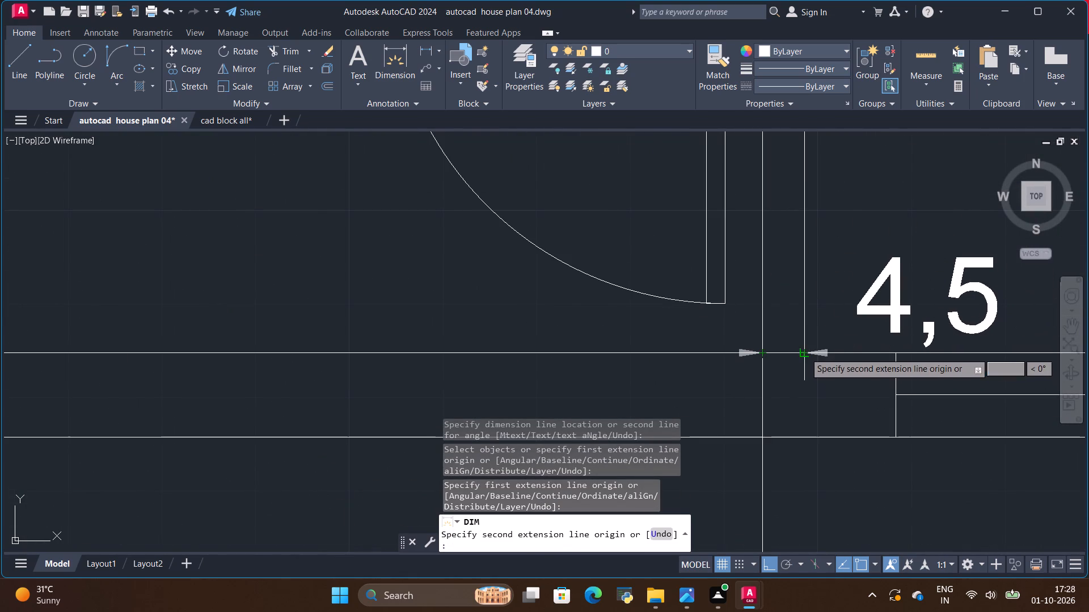
{"action": "left_click", "coordinate": [805, 352]}
{"action": "scroll", "coordinate": [831, 318], "scroll_direction": "down", "scroll_amount": 3}
{"action": "scroll", "coordinate": [831, 381], "scroll_direction": "up", "scroll_amount": 3}
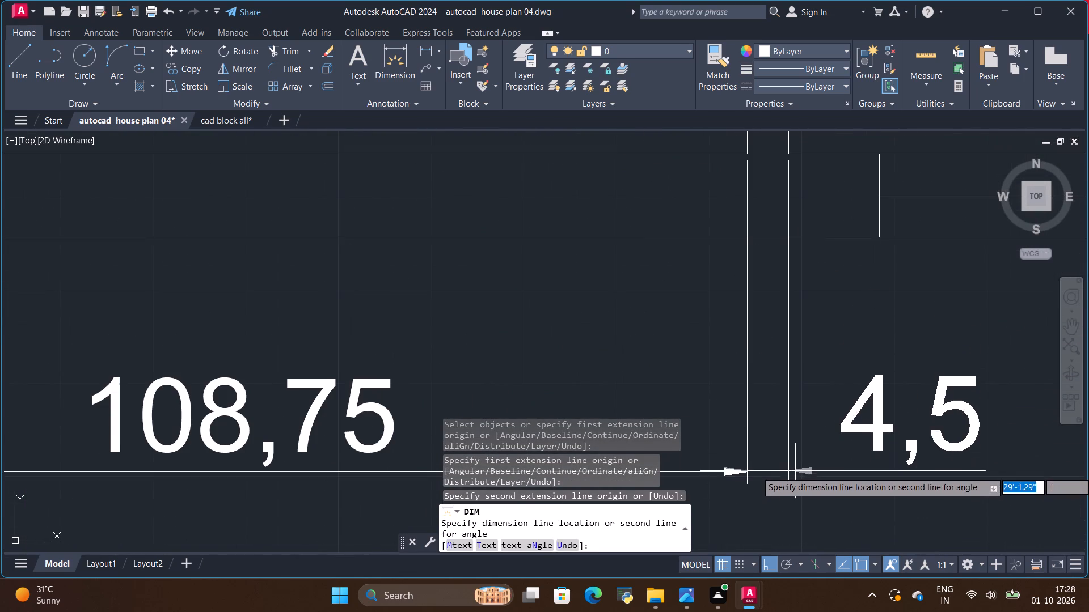
{"action": "left_click", "coordinate": [795, 469]}
Dimension the inside width of the central entrance bay south of the stairs, placing it in a lower row below the south side.
{"action": "scroll", "coordinate": [744, 464], "scroll_direction": "down", "scroll_amount": 1}
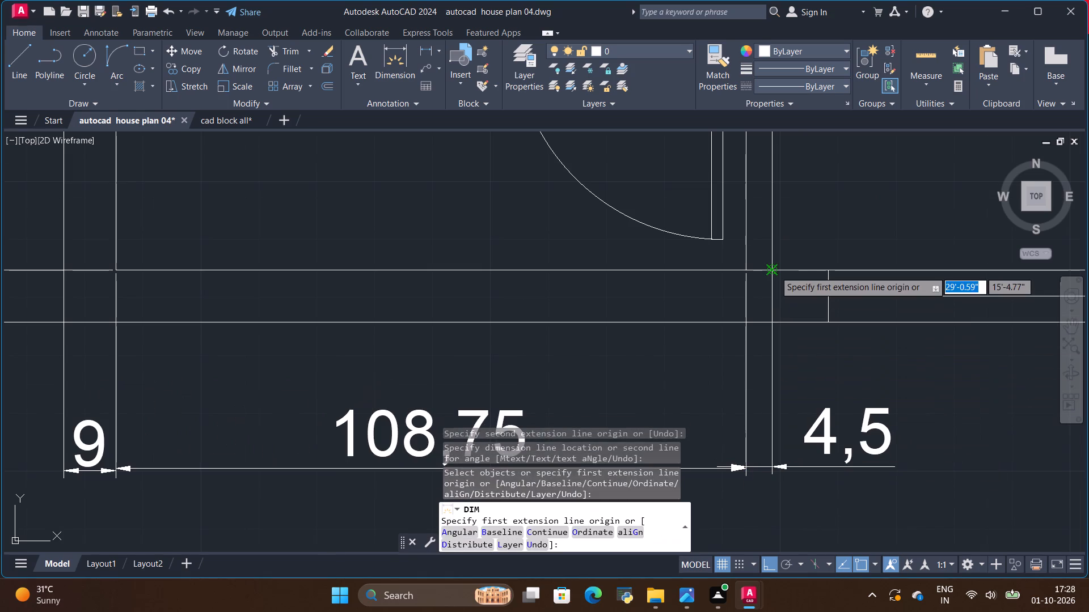
{"action": "left_click", "coordinate": [775, 271]}
{"action": "scroll", "coordinate": [662, 301], "scroll_direction": "down", "scroll_amount": 2}
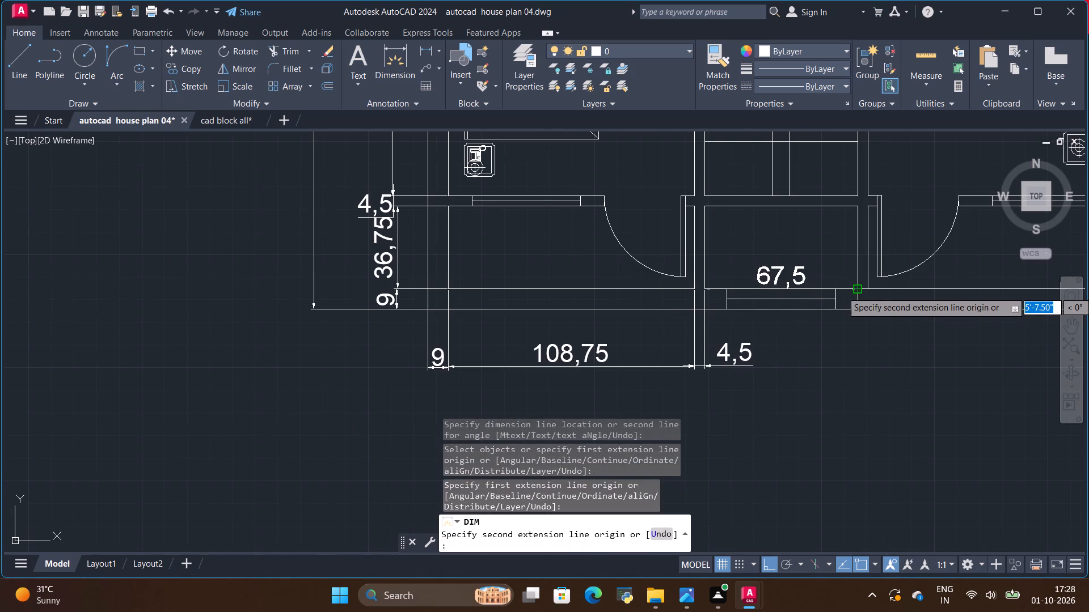
{"action": "left_click", "coordinate": [858, 291]}
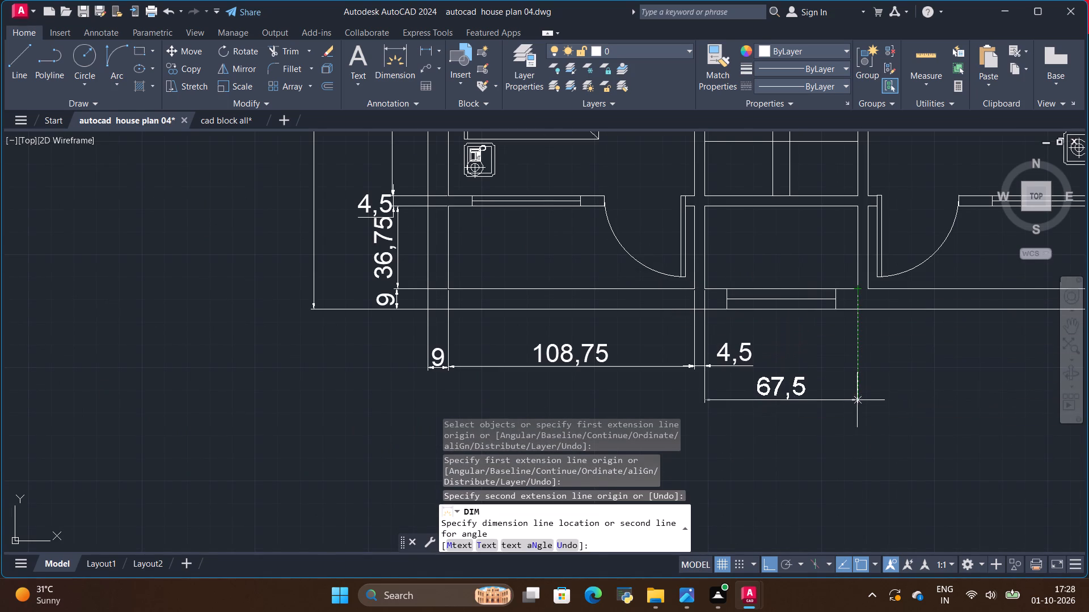
{"action": "left_click", "coordinate": [856, 420]}
{"action": "scroll", "coordinate": [863, 291], "scroll_direction": "up", "scroll_amount": 1}
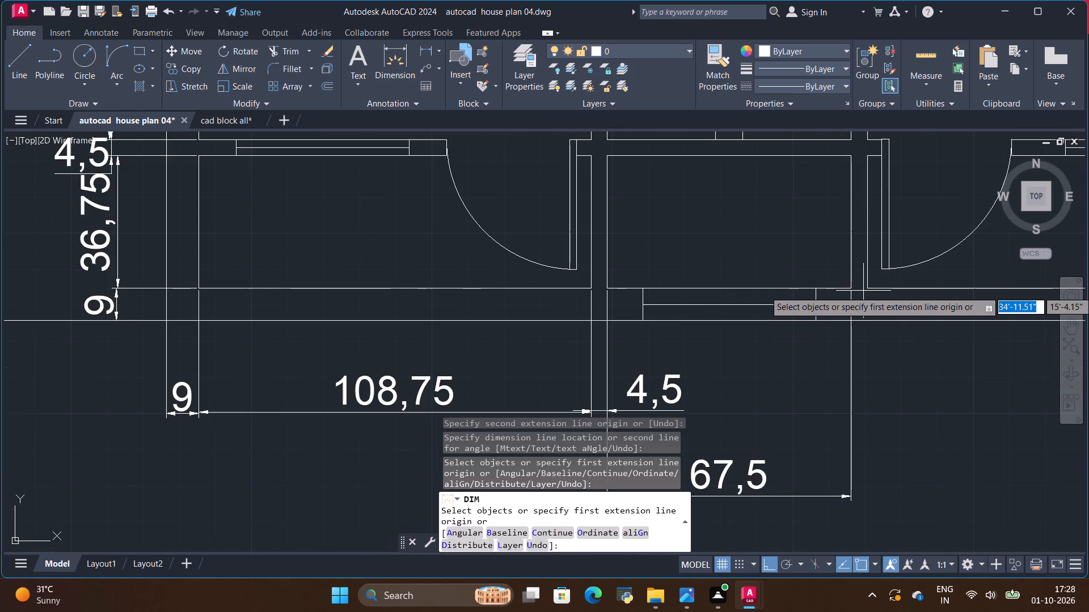
Dimension the thickness of the wall between the central entrance bay and the southeast space, placing it below the south side.
{"action": "scroll", "coordinate": [862, 290], "scroll_direction": "down", "scroll_amount": 1}
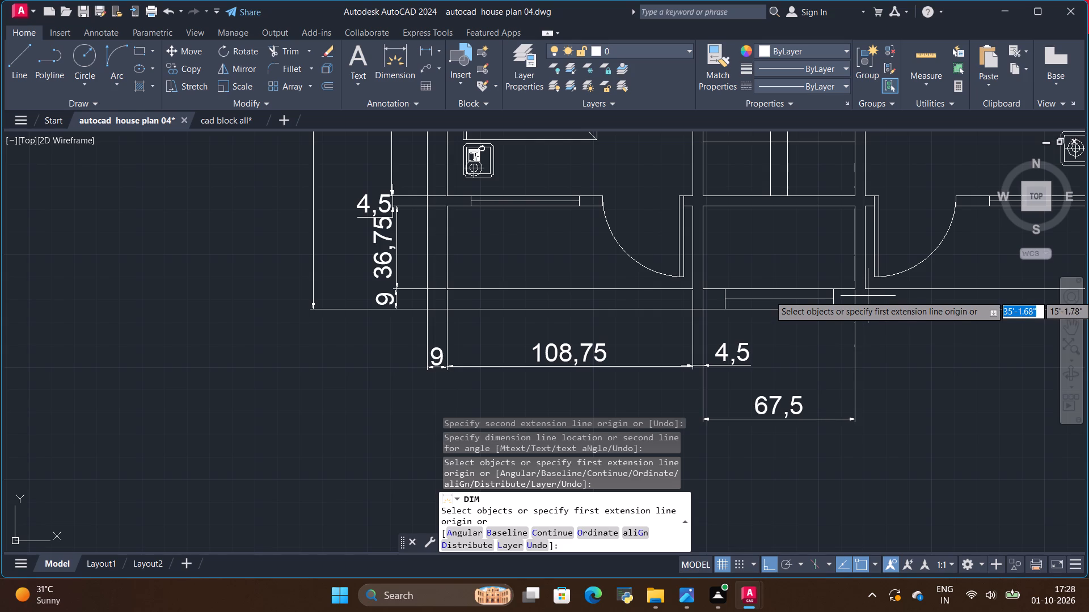
{"action": "scroll", "coordinate": [868, 295], "scroll_direction": "up", "scroll_amount": 2}
{"action": "left_click", "coordinate": [830, 284]}
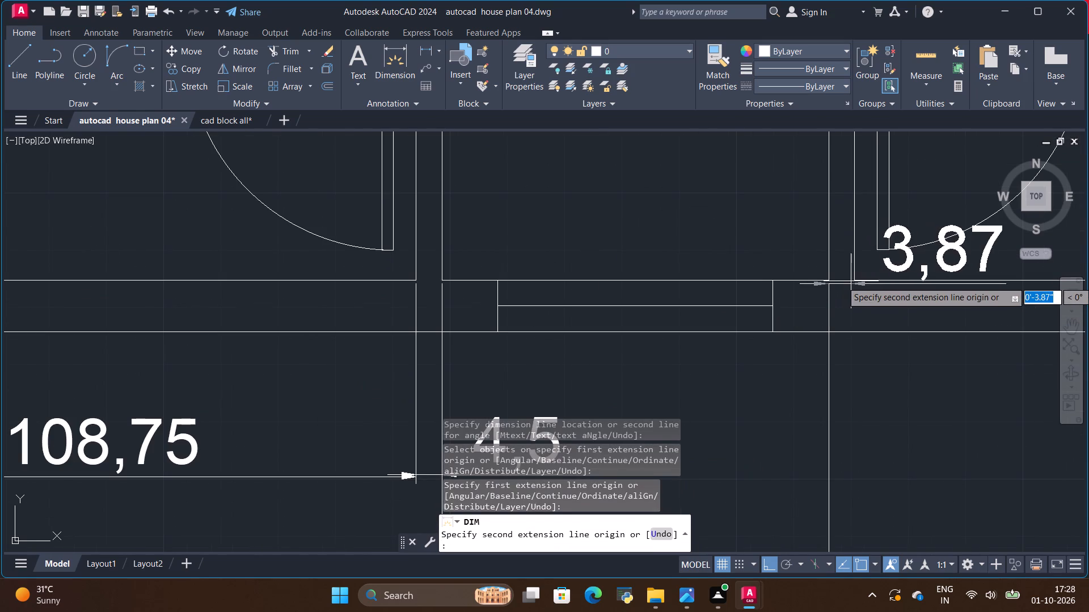
{"action": "left_click", "coordinate": [852, 280]}
{"action": "left_click", "coordinate": [852, 405]}
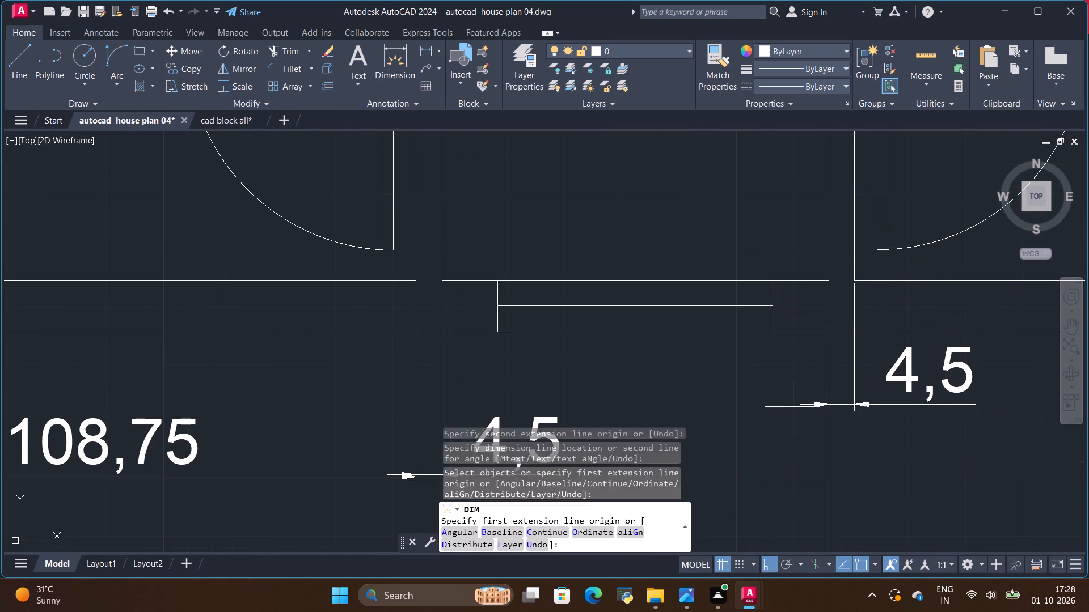
Dimension the inside width of the narrow space south of the southeast bedroom, placing it below the south side.
{"action": "scroll", "coordinate": [765, 384], "scroll_direction": "down", "scroll_amount": 2}
{"action": "left_click", "coordinate": [801, 346]}
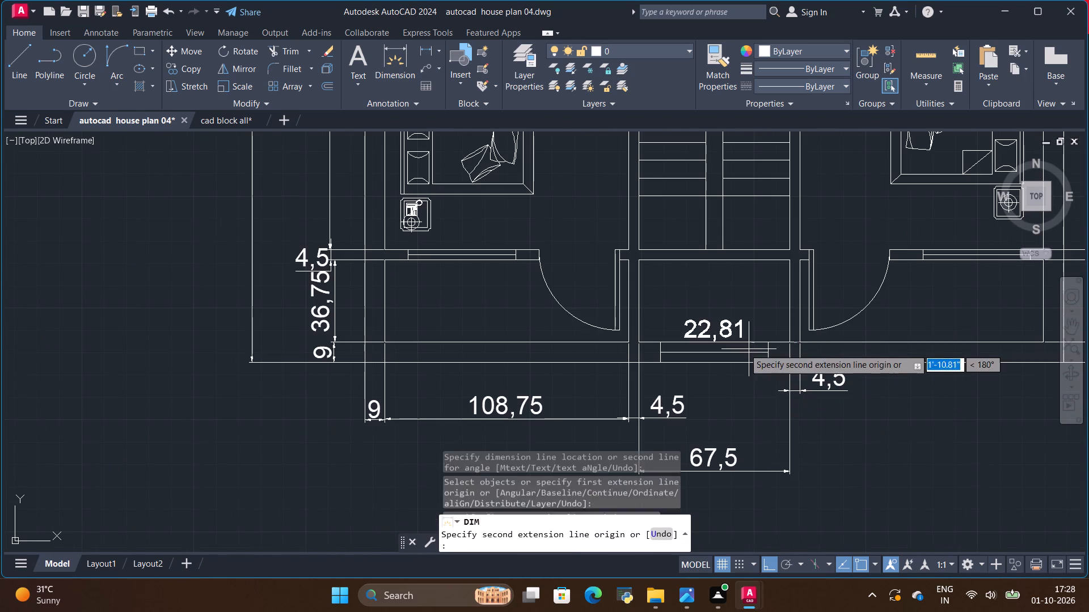
{"action": "scroll", "coordinate": [741, 348], "scroll_direction": "down", "scroll_amount": 3}
{"action": "scroll", "coordinate": [809, 345], "scroll_direction": "up", "scroll_amount": 4}
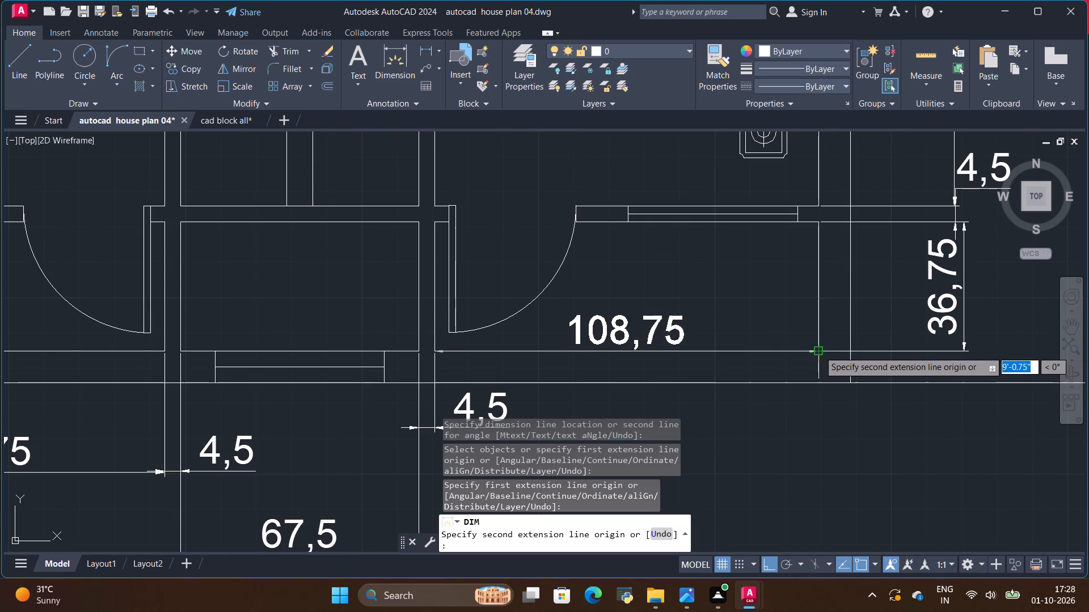
{"action": "left_click", "coordinate": [819, 351]}
{"action": "scroll", "coordinate": [826, 440], "scroll_direction": "down", "scroll_amount": 3}
{"action": "left_click", "coordinate": [834, 443]}
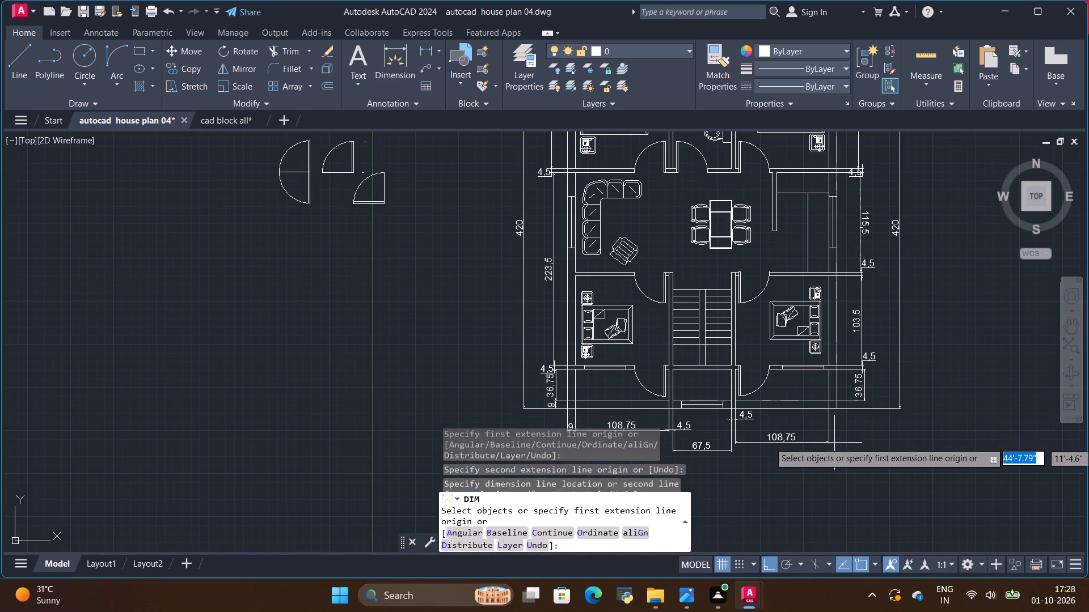
Dimension the thickness of the east exterior wall at the southeast corner, placing it in line with the southeast space's width dimension.
{"action": "scroll", "coordinate": [839, 399], "scroll_direction": "up", "scroll_amount": 4}
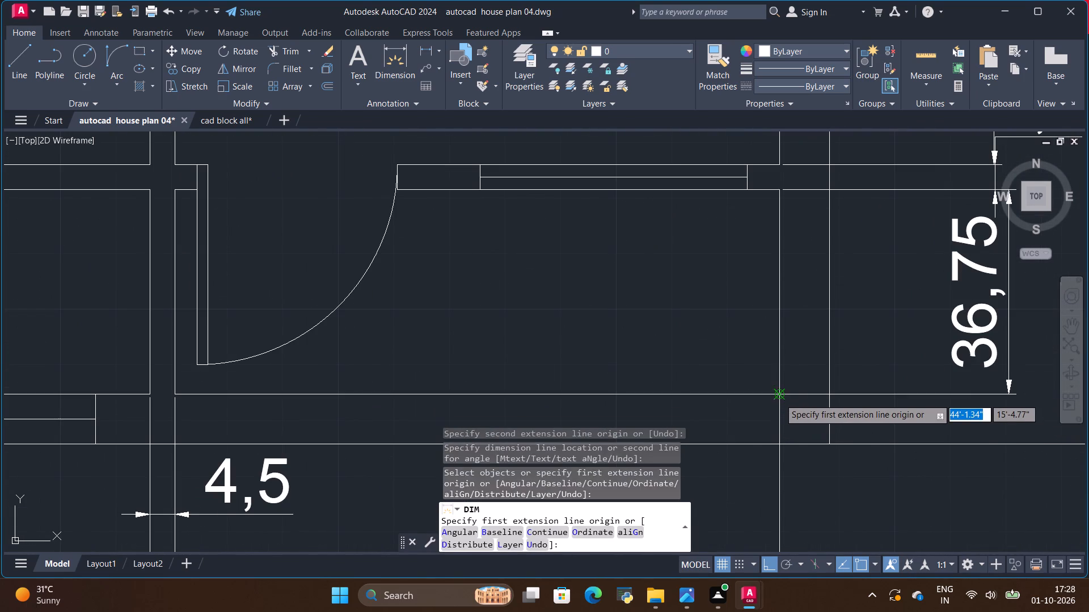
{"action": "left_click", "coordinate": [779, 396]}
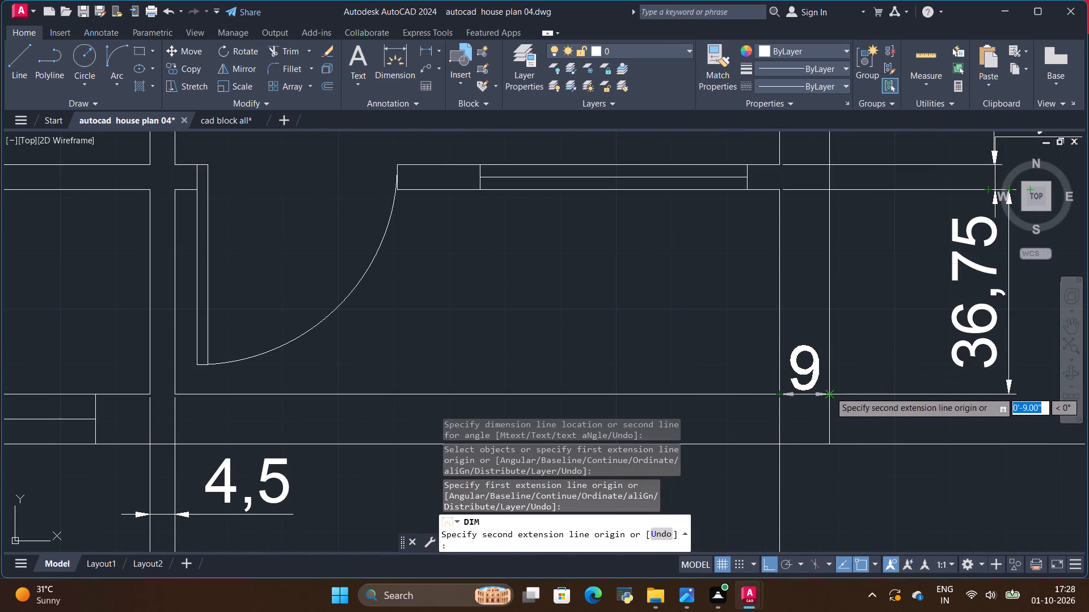
{"action": "left_click", "coordinate": [830, 392]}
{"action": "scroll", "coordinate": [831, 399], "scroll_direction": "down", "scroll_amount": 3}
{"action": "left_click", "coordinate": [835, 460]}
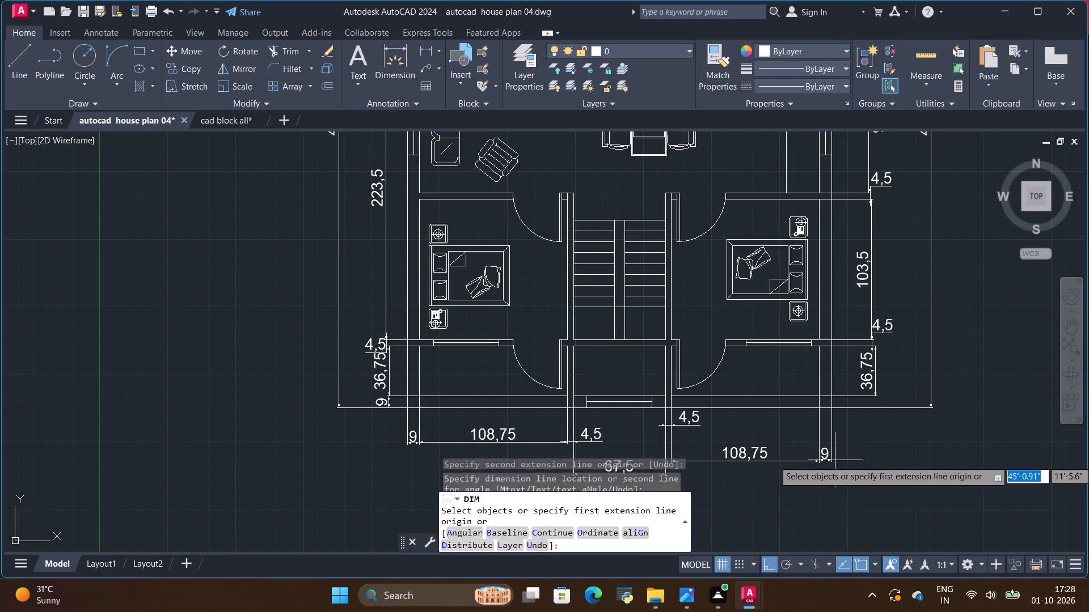
Dimension the overall house width between the outer faces of the east and west walls, placing it below all other south-side dimensions.
{"action": "scroll", "coordinate": [844, 409], "scroll_direction": "up", "scroll_amount": 2}
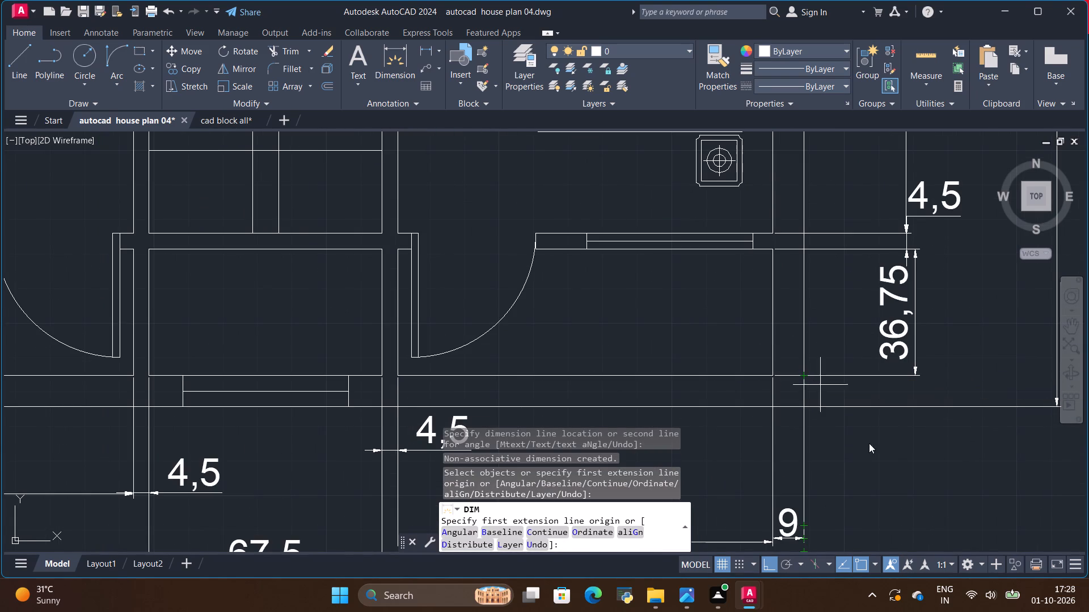
{"action": "scroll", "coordinate": [879, 464], "scroll_direction": "down", "scroll_amount": 6}
{"action": "scroll", "coordinate": [897, 428], "scroll_direction": "up", "scroll_amount": 3}
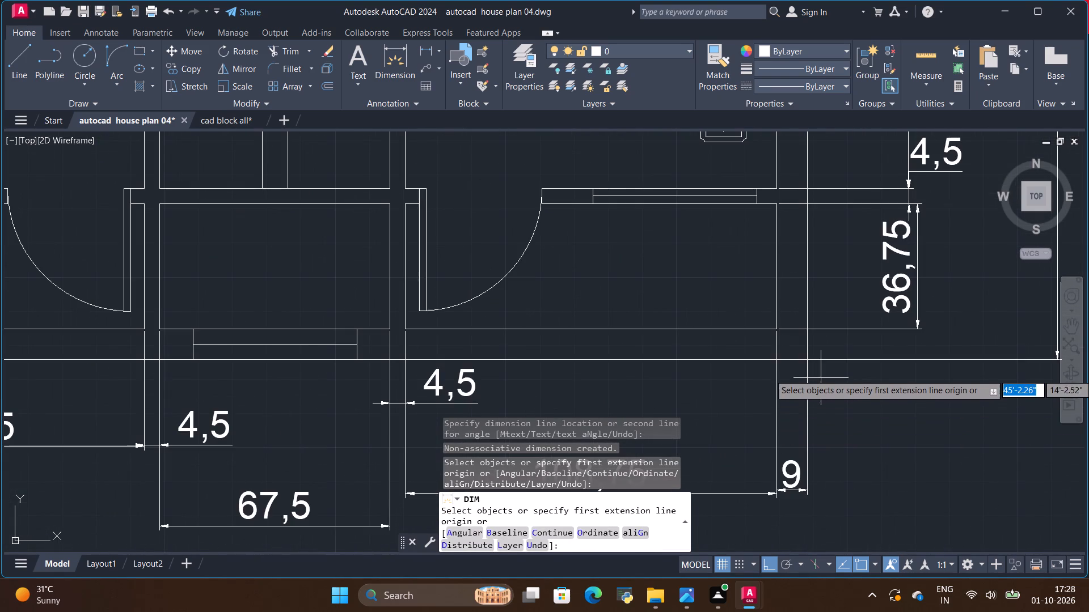
{"action": "left_click", "coordinate": [809, 329]}
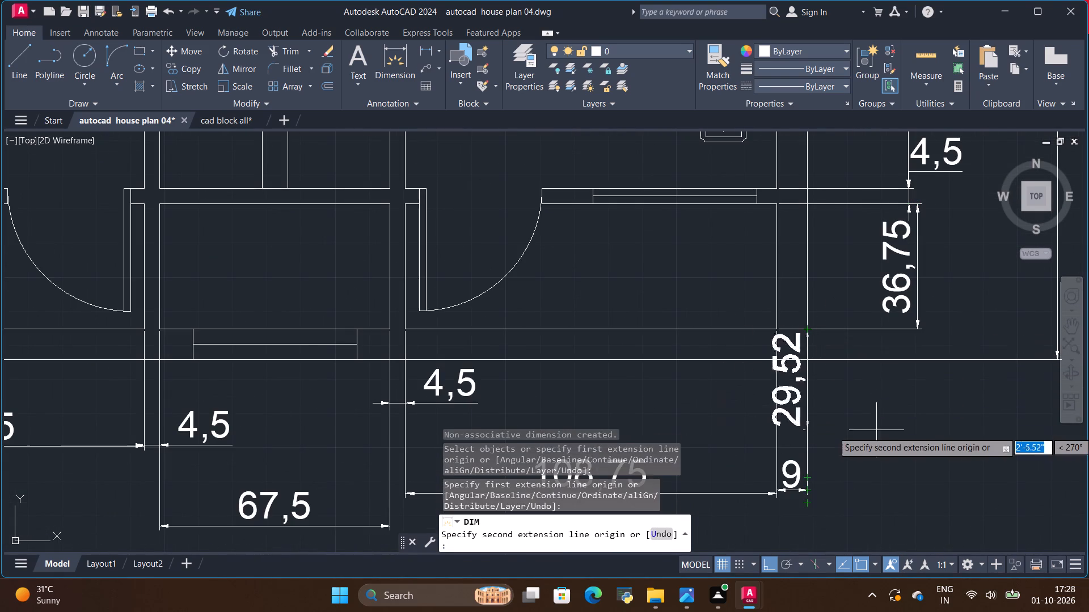
{"action": "scroll", "coordinate": [881, 435], "scroll_direction": "down", "scroll_amount": 4}
{"action": "scroll", "coordinate": [688, 432], "scroll_direction": "up", "scroll_amount": 3}
{"action": "scroll", "coordinate": [784, 389], "scroll_direction": "up", "scroll_amount": 1}
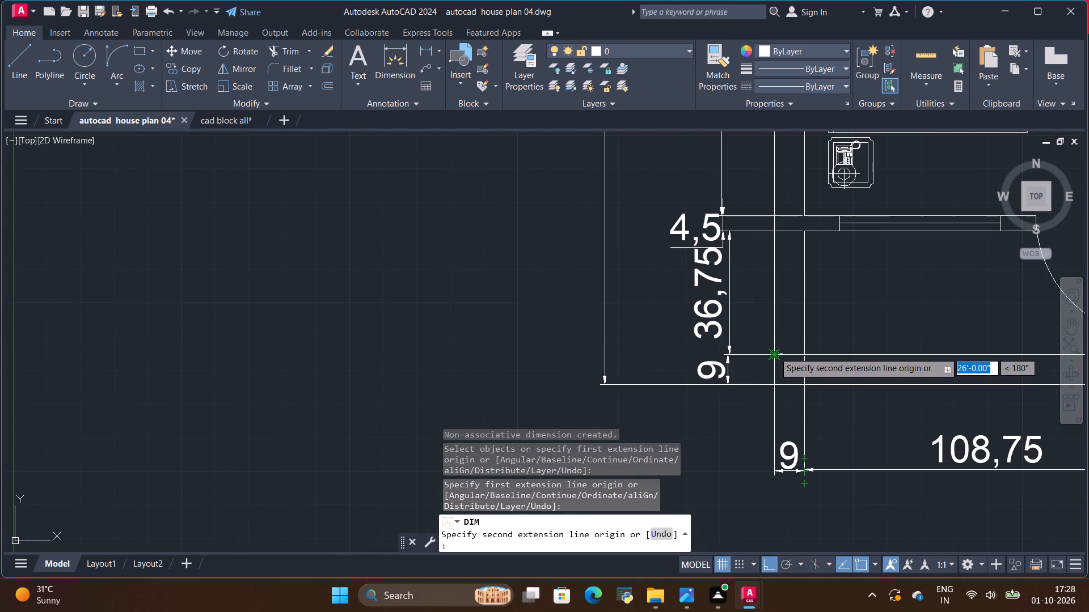
{"action": "scroll", "coordinate": [774, 352], "scroll_direction": "down", "scroll_amount": 2}
{"action": "scroll", "coordinate": [774, 352], "scroll_direction": "up", "scroll_amount": 2}
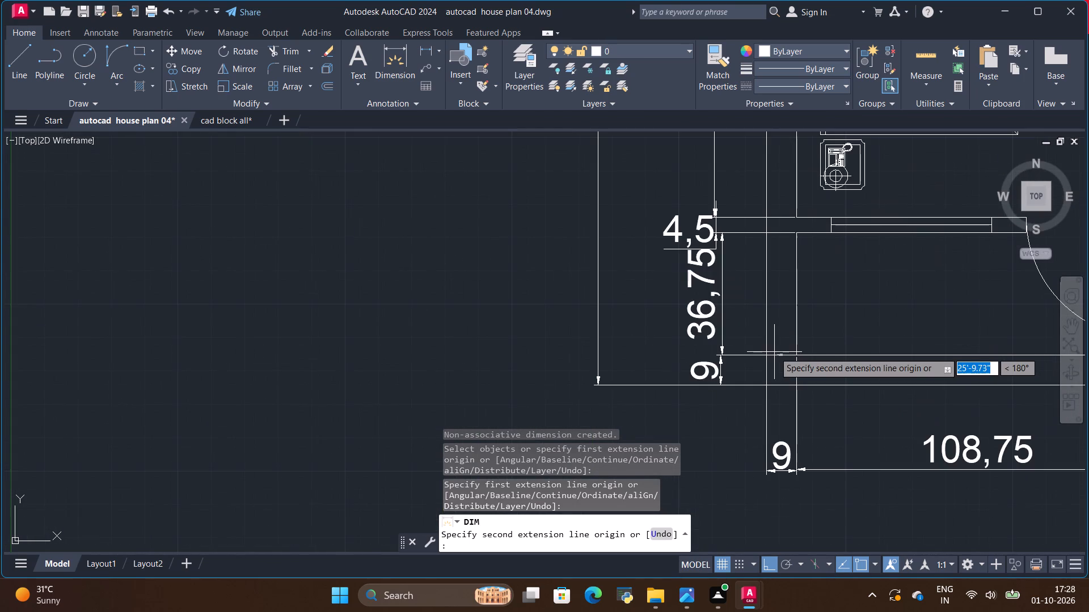
{"action": "left_click", "coordinate": [765, 356]}
{"action": "scroll", "coordinate": [763, 407], "scroll_direction": "down", "scroll_amount": 4}
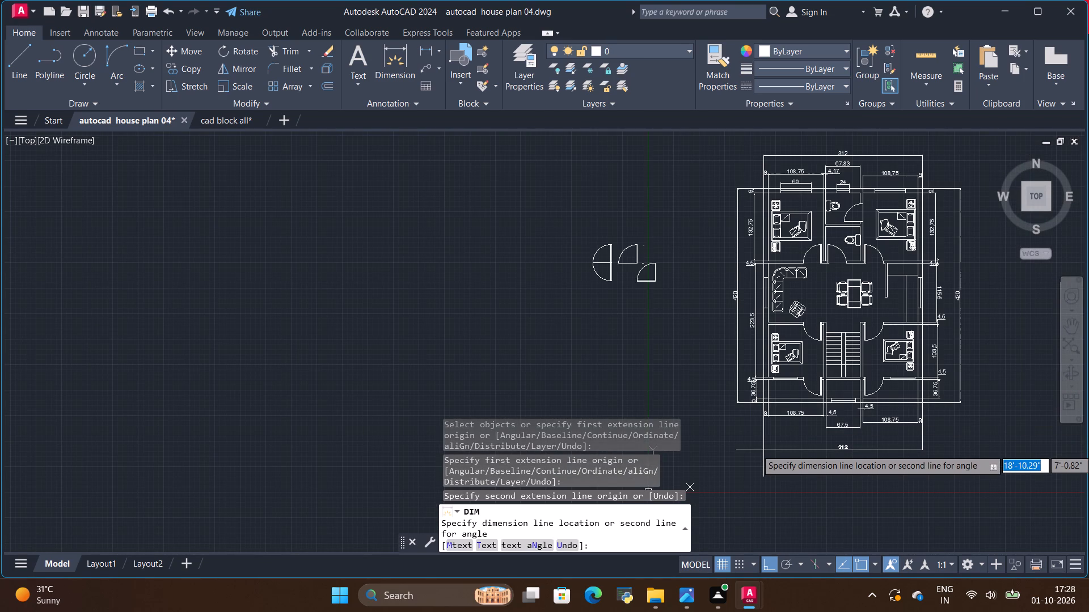
{"action": "left_click", "coordinate": [763, 449]}
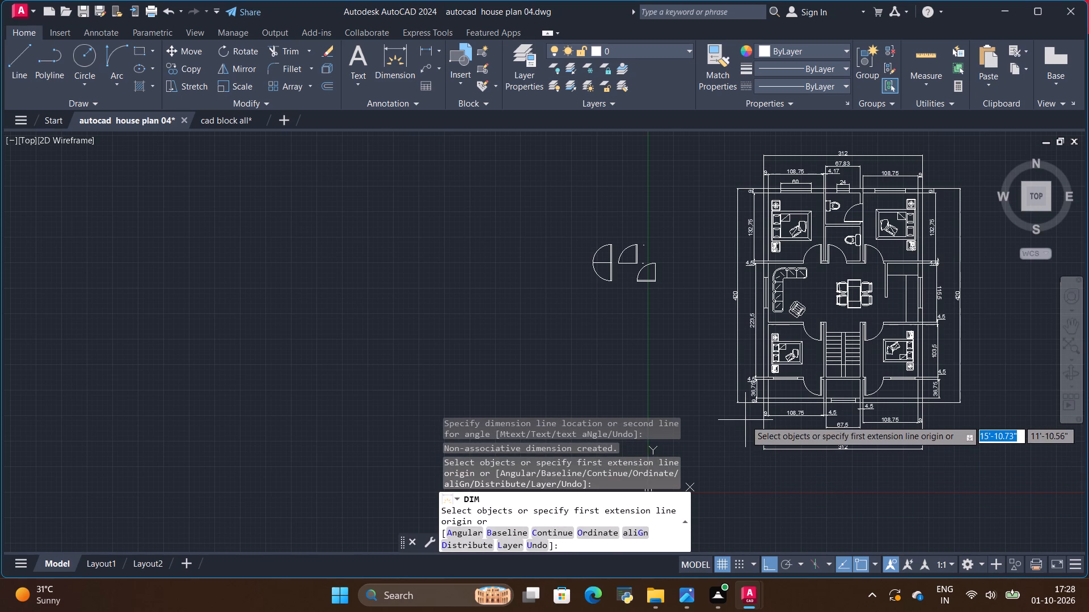
Add a multiline text title above the plan's northwest part reading "4bhk house plan of first floor".
{"action": "scroll", "coordinate": [899, 461], "scroll_direction": "down", "scroll_amount": 1}
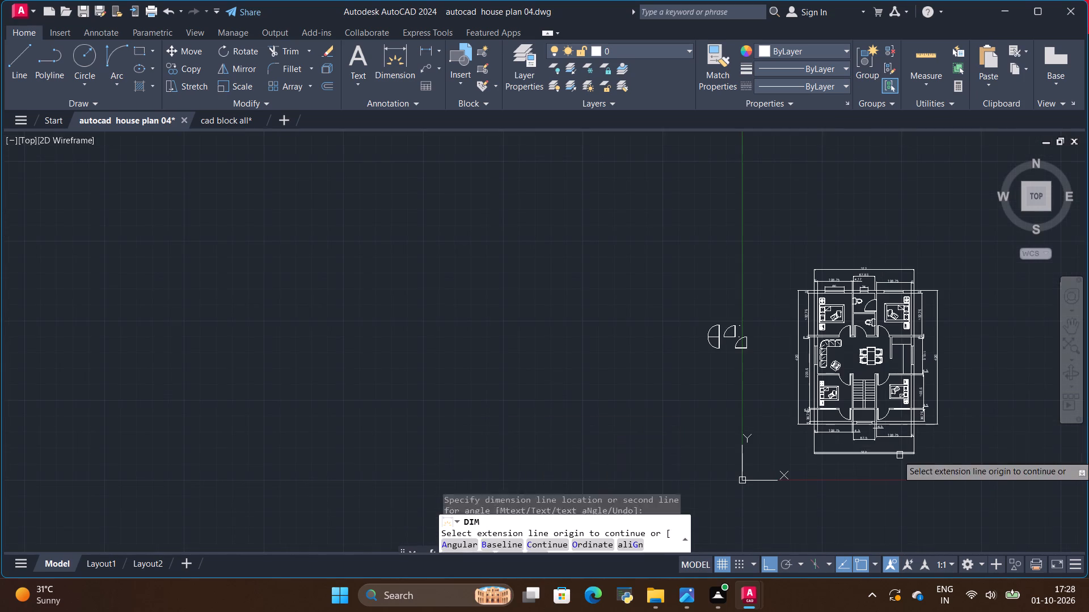
{"action": "scroll", "coordinate": [872, 487], "scroll_direction": "up", "scroll_amount": 1}
{"action": "scroll", "coordinate": [877, 481], "scroll_direction": "down", "scroll_amount": 1}
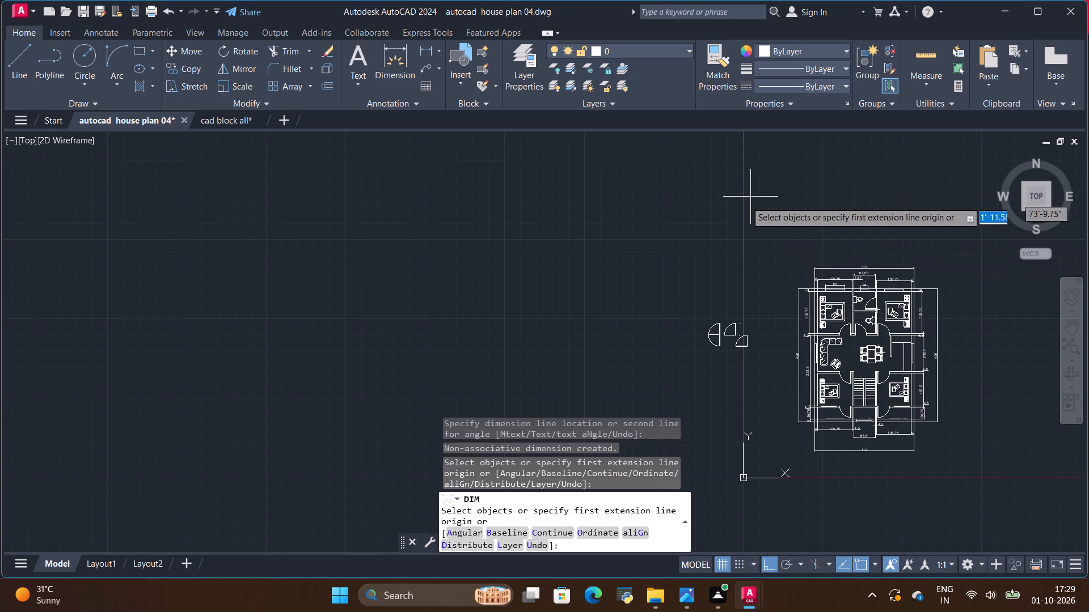
{"action": "scroll", "coordinate": [900, 242], "scroll_direction": "up", "scroll_amount": 2}
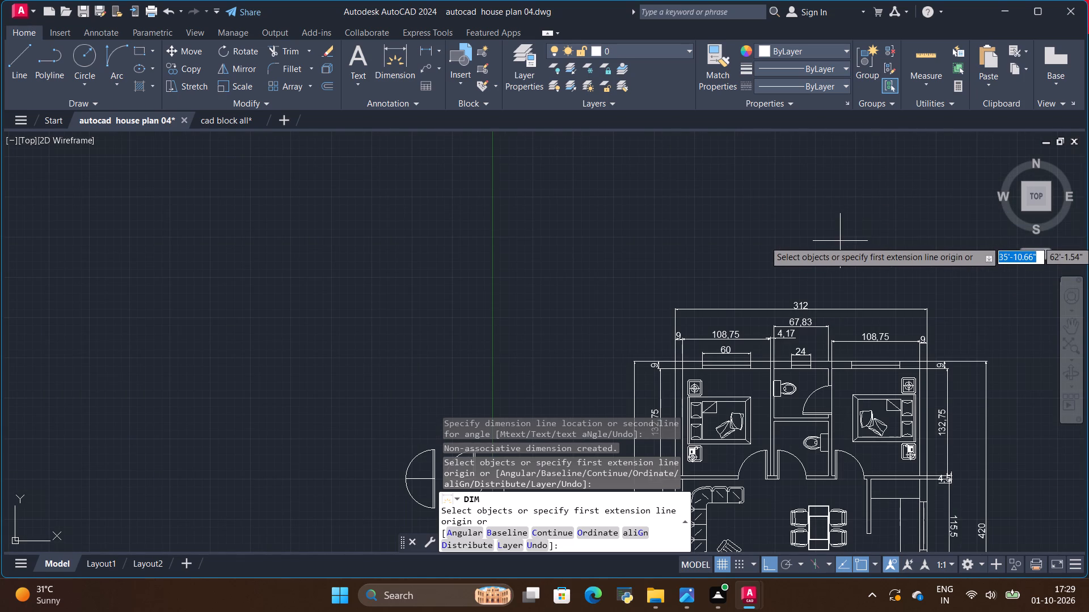
{"action": "scroll", "coordinate": [840, 241], "scroll_direction": "down", "scroll_amount": 1}
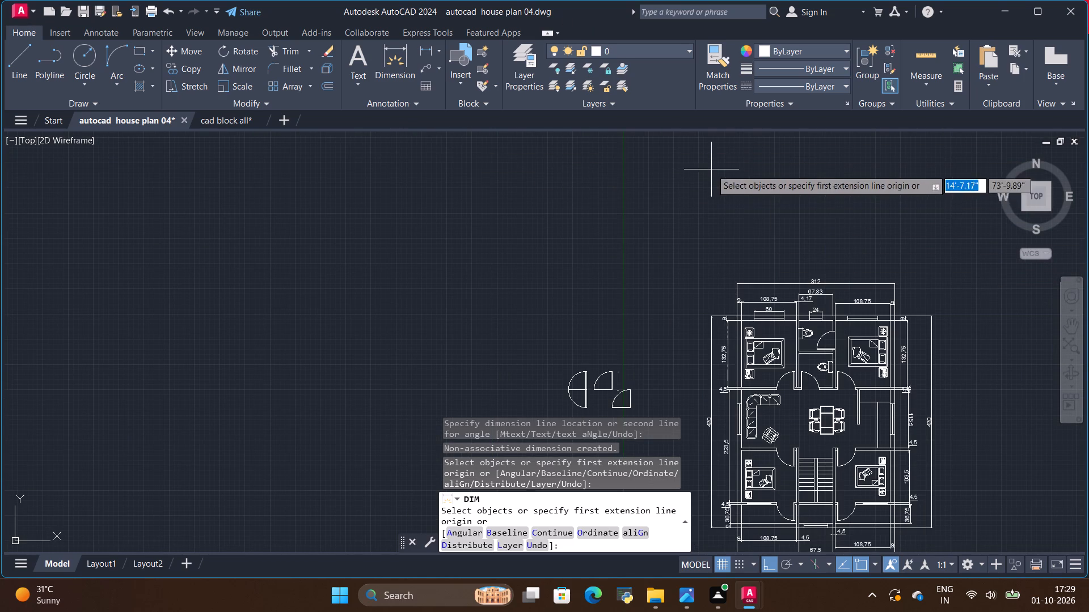
{"action": "scroll", "coordinate": [792, 238], "scroll_direction": "up", "scroll_amount": 1}
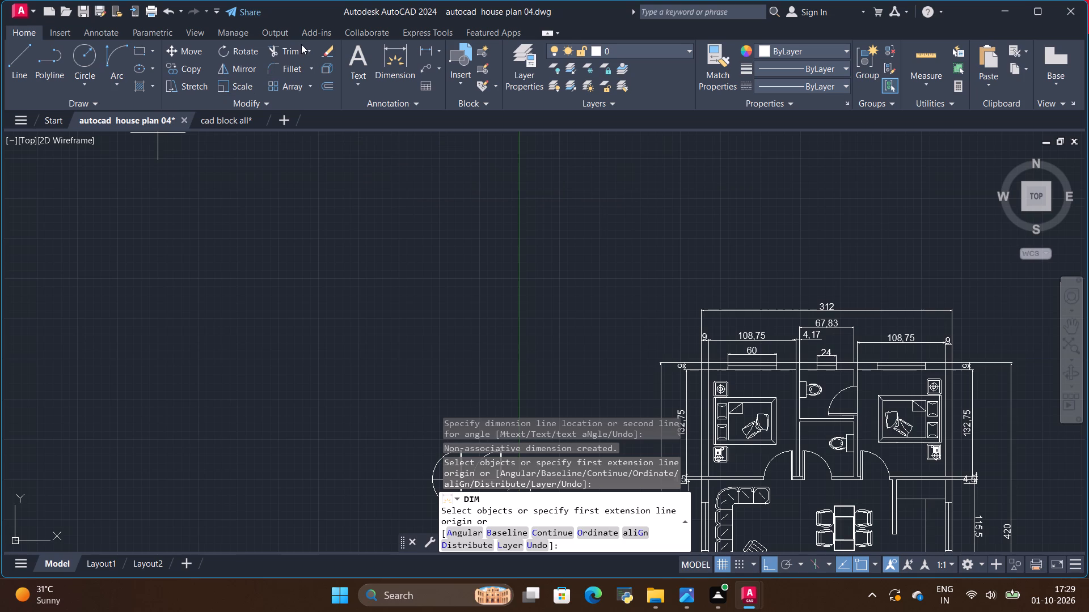
{"action": "left_click", "coordinate": [353, 61]}
{"action": "left_click", "coordinate": [709, 221]}
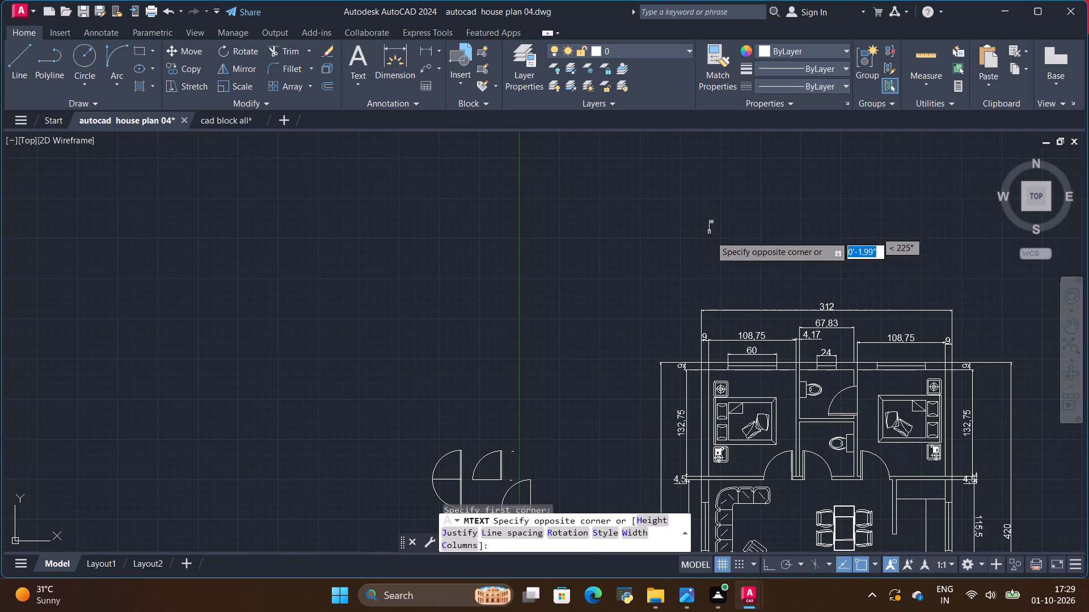
{"action": "left_click", "coordinate": [713, 253]}
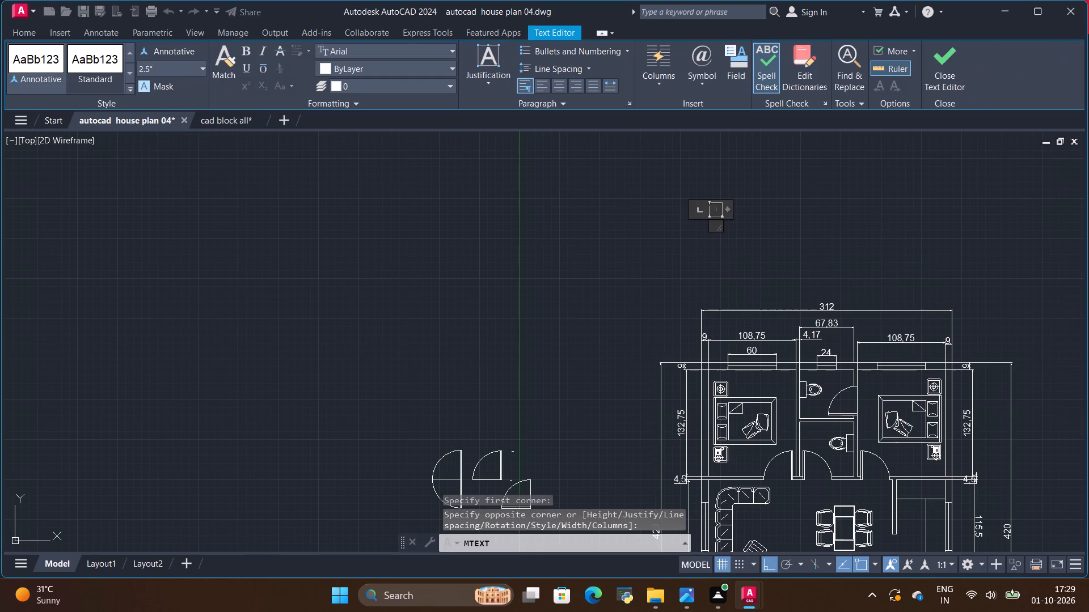
{"action": "scroll", "coordinate": [720, 225], "scroll_direction": "down", "scroll_amount": 2}
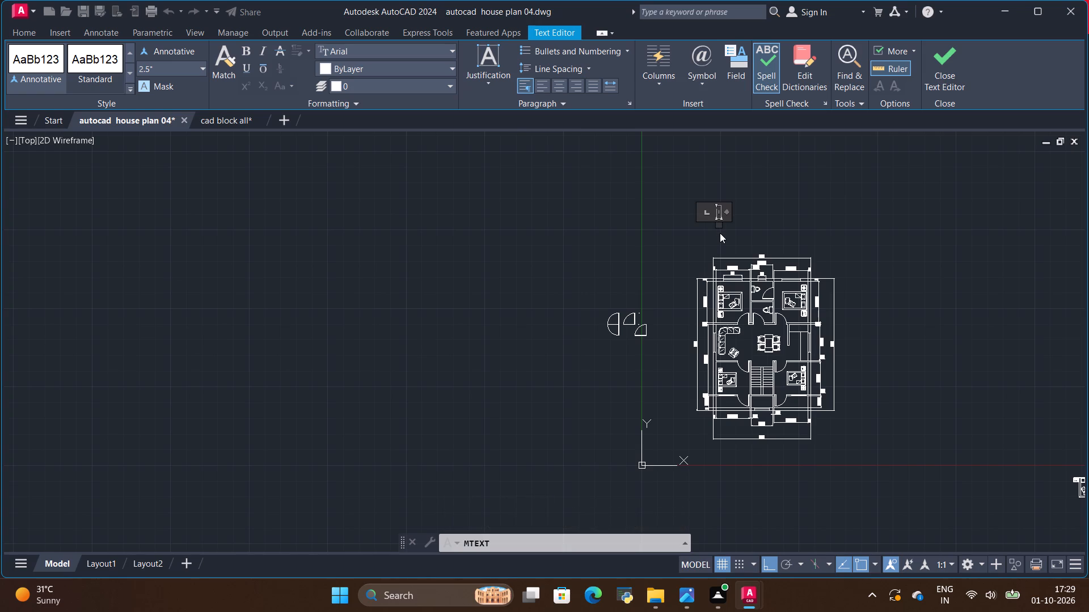
{"action": "scroll", "coordinate": [720, 233], "scroll_direction": "up", "scroll_amount": 2}
{"action": "scroll", "coordinate": [720, 233], "scroll_direction": "down", "scroll_amount": 1}
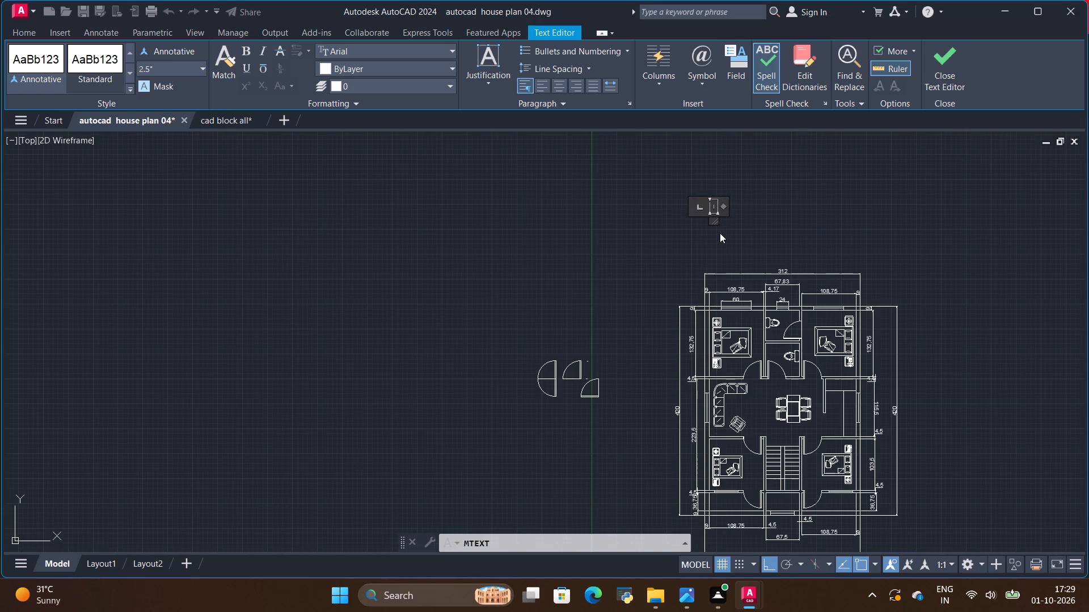
{"action": "scroll", "coordinate": [720, 233], "scroll_direction": "down", "scroll_amount": 1}
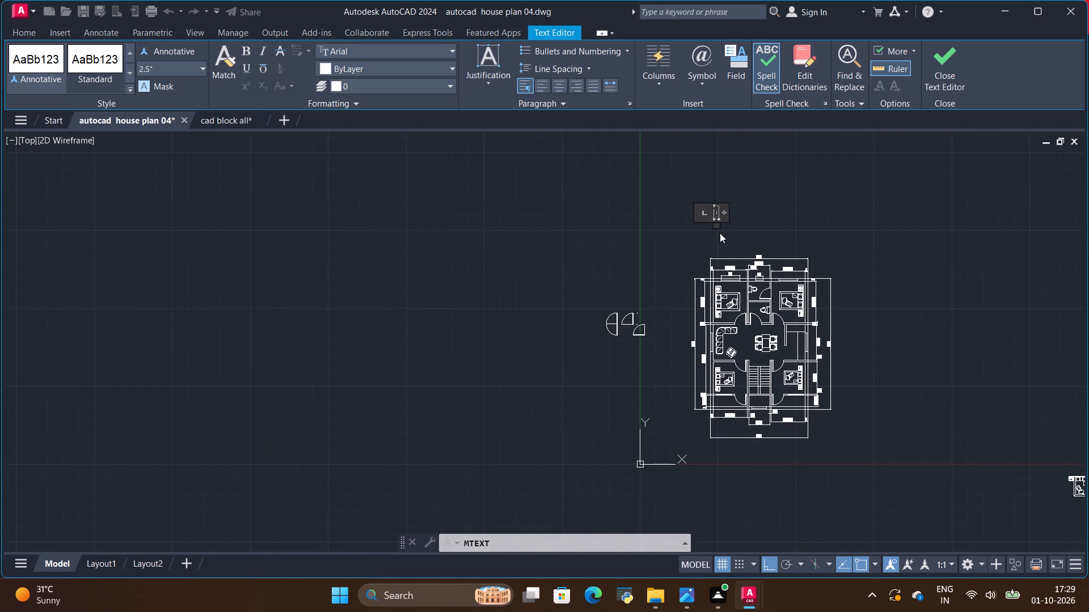
{"action": "scroll", "coordinate": [720, 233], "scroll_direction": "up", "scroll_amount": 1}
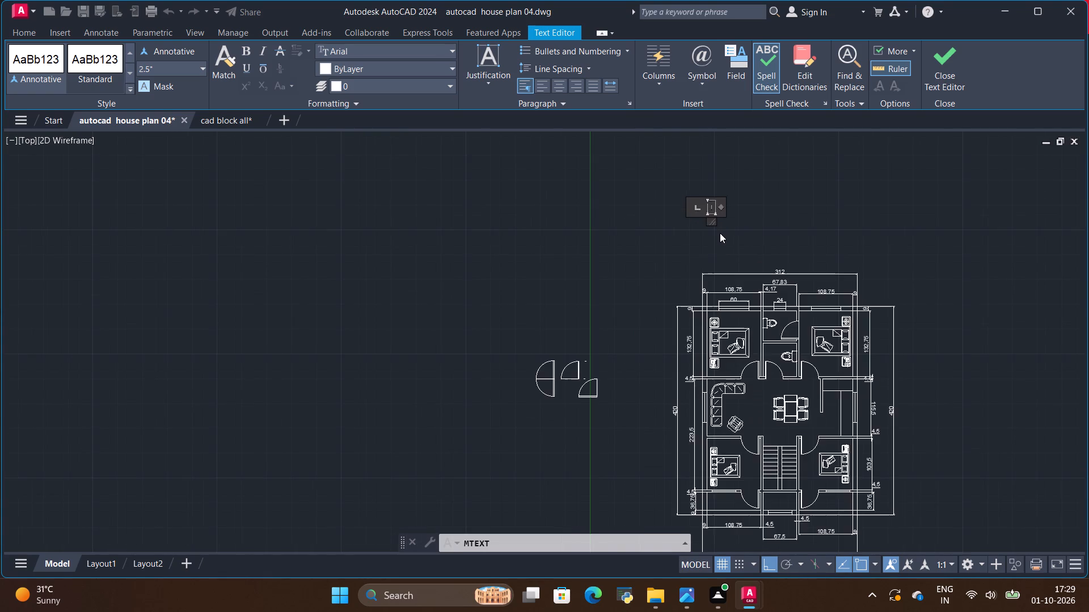
{"action": "scroll", "coordinate": [720, 233], "scroll_direction": "up", "scroll_amount": 1}
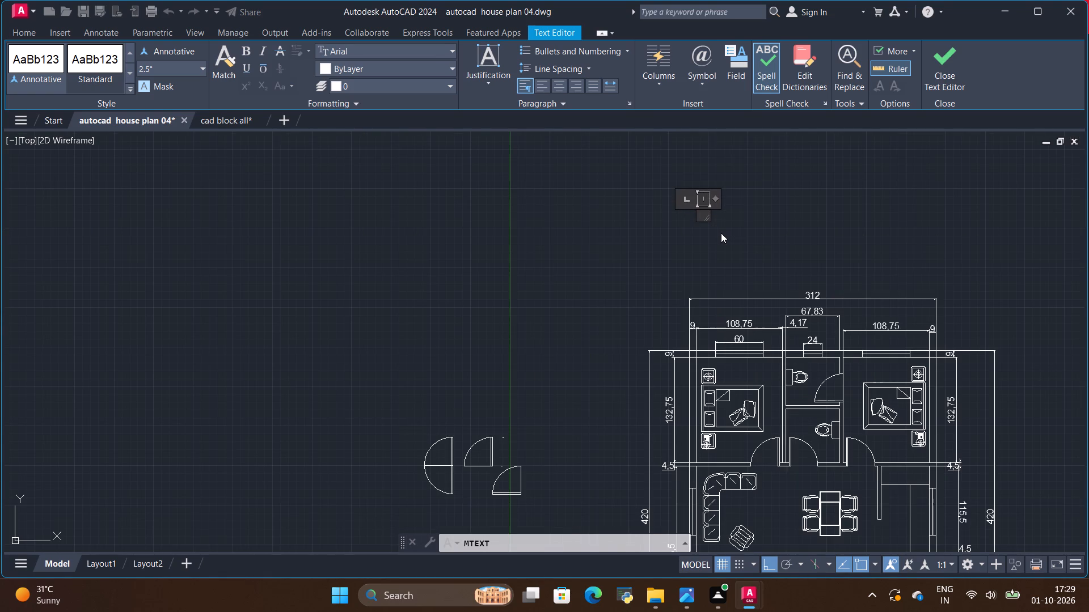
{"action": "type", "text": "4bhk"}
{"action": "key", "text": "space"}
{"action": "type", "text": "house"}
{"action": "key", "text": "space"}
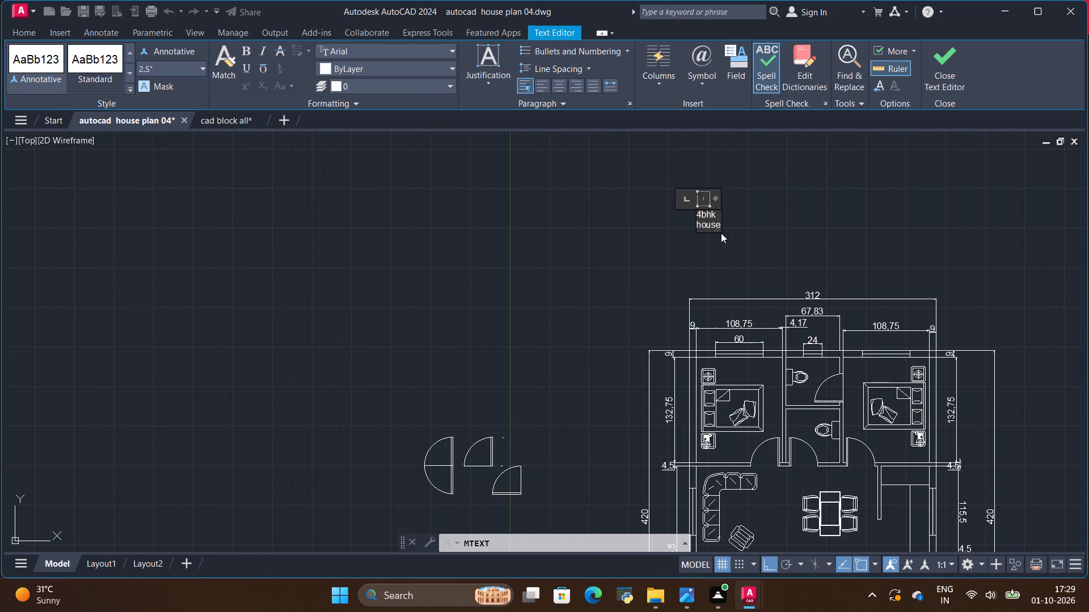
{"action": "scroll", "coordinate": [720, 237], "scroll_direction": "down", "scroll_amount": 2}
{"action": "scroll", "coordinate": [720, 237], "scroll_direction": "up", "scroll_amount": 1}
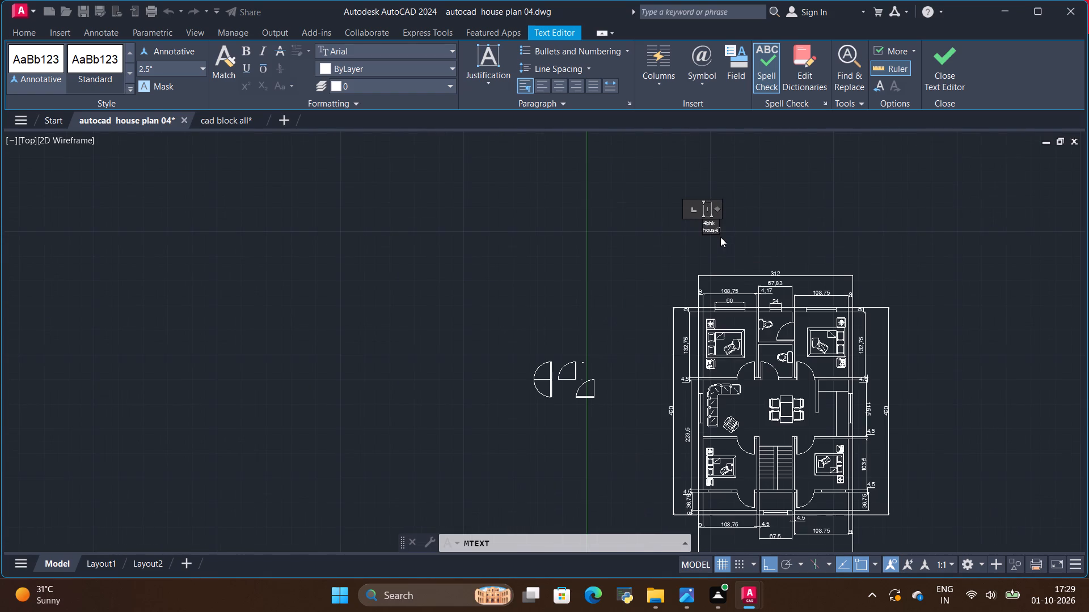
{"action": "scroll", "coordinate": [721, 246], "scroll_direction": "up", "scroll_amount": 2}
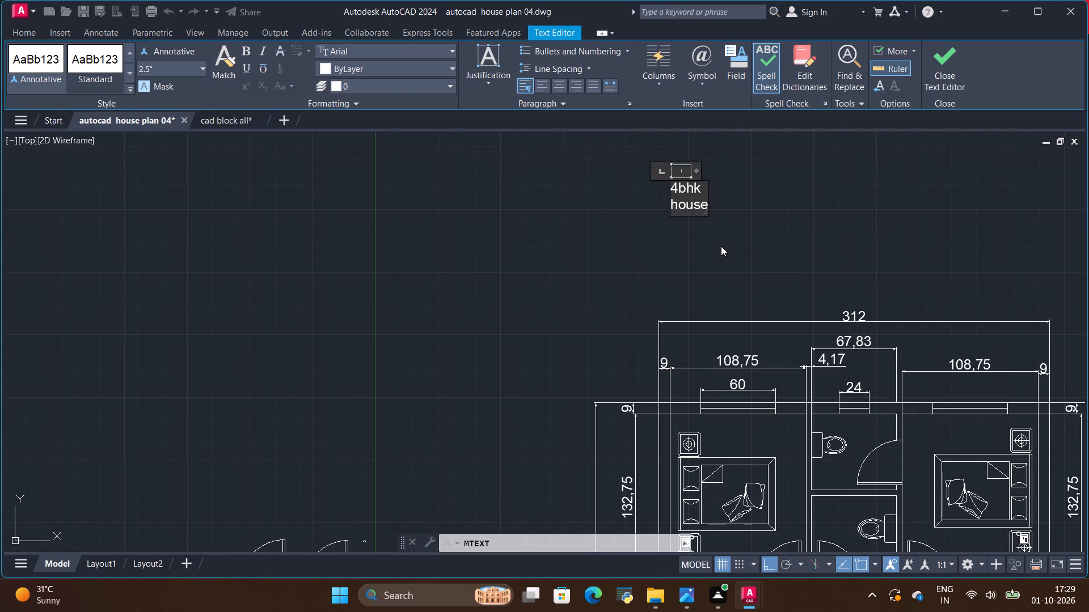
{"action": "type", "text": "plan of"}
{"action": "key", "text": "space"}
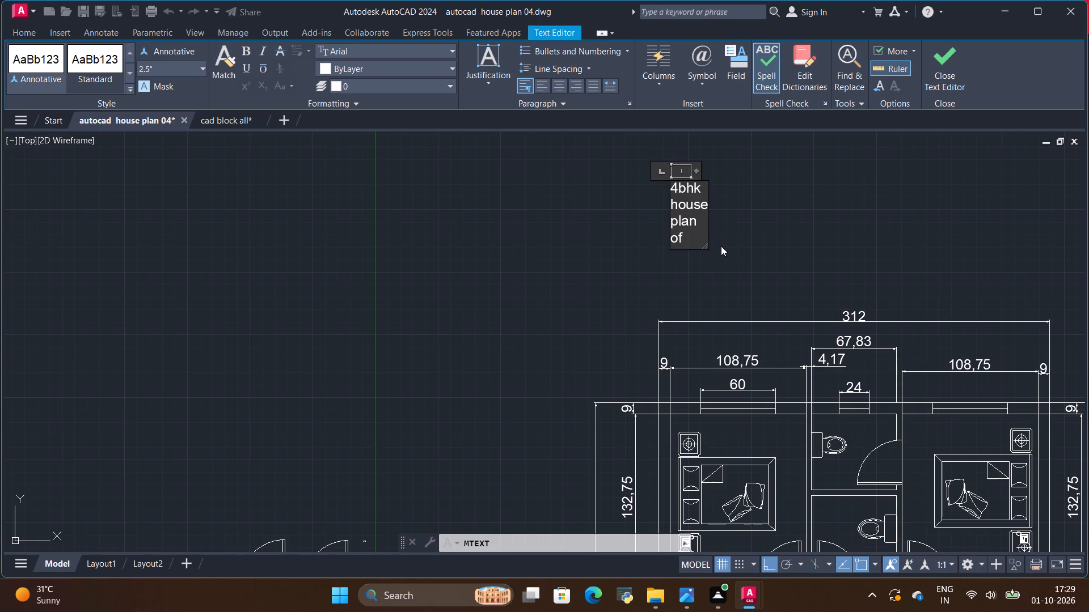
{"action": "type", "text": "first"}
{"action": "key", "text": "space"}
{"action": "type", "text": "floor"}
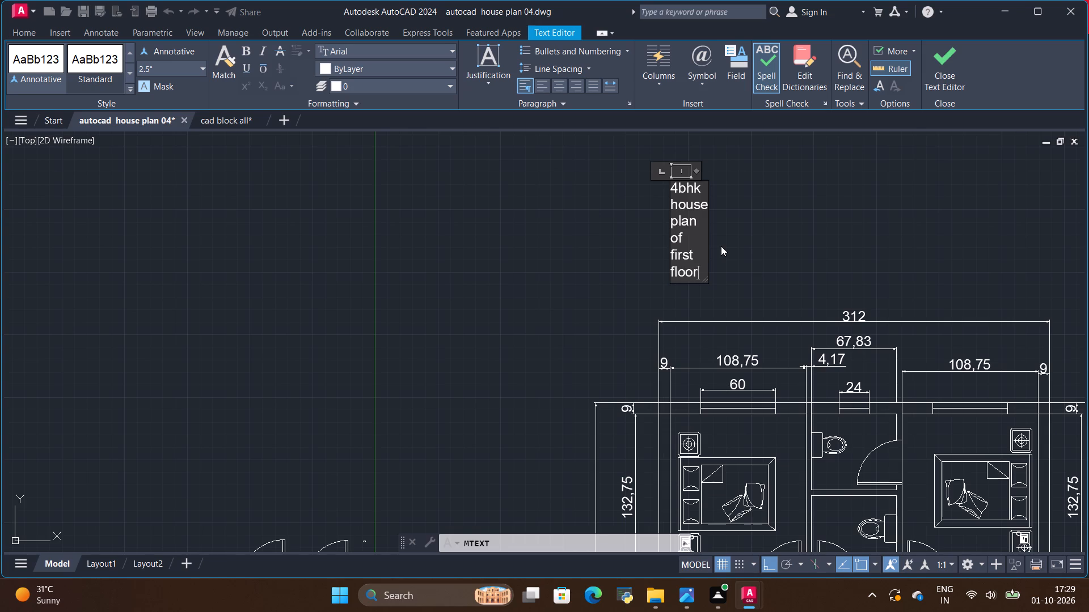
Finish the title text and widen its text frame so "4bhk house plan of first floor" fits on one line.
{"action": "key", "text": "Return"}
{"action": "left_click", "coordinate": [636, 269]}
{"action": "scroll", "coordinate": [667, 210], "scroll_direction": "up", "scroll_amount": 2}
{"action": "left_click", "coordinate": [672, 198]}
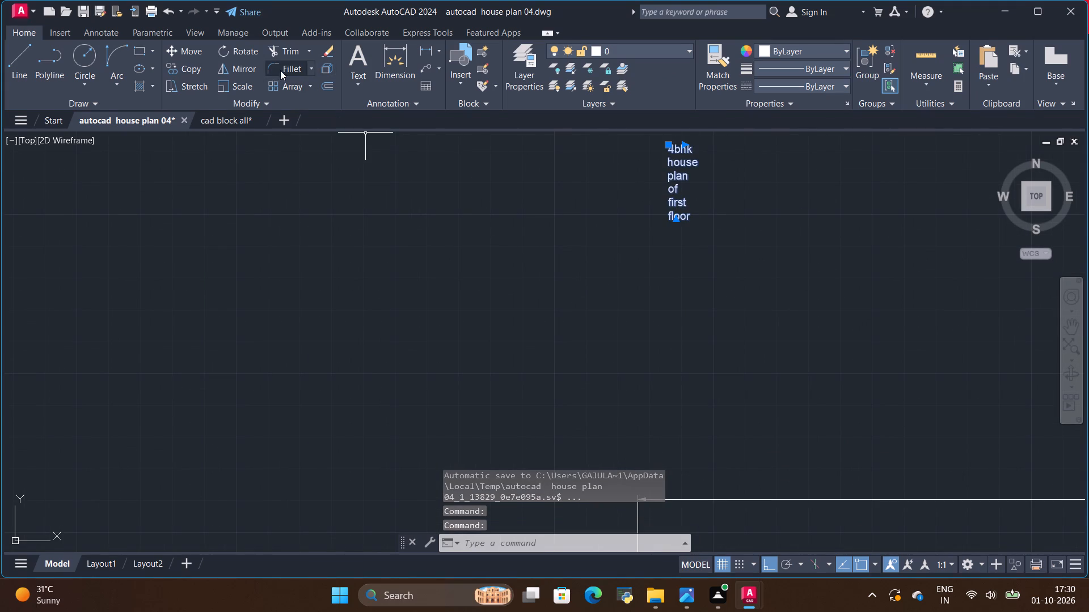
{"action": "scroll", "coordinate": [673, 141], "scroll_direction": "up", "scroll_amount": 1}
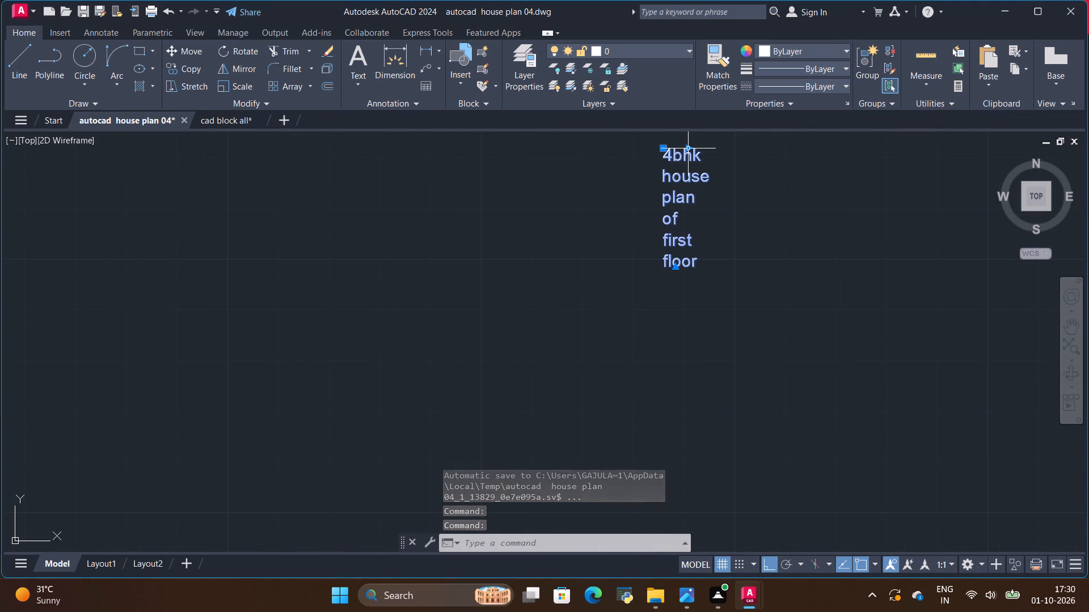
{"action": "left_click", "coordinate": [689, 147]}
{"action": "left_click", "coordinate": [917, 194]}
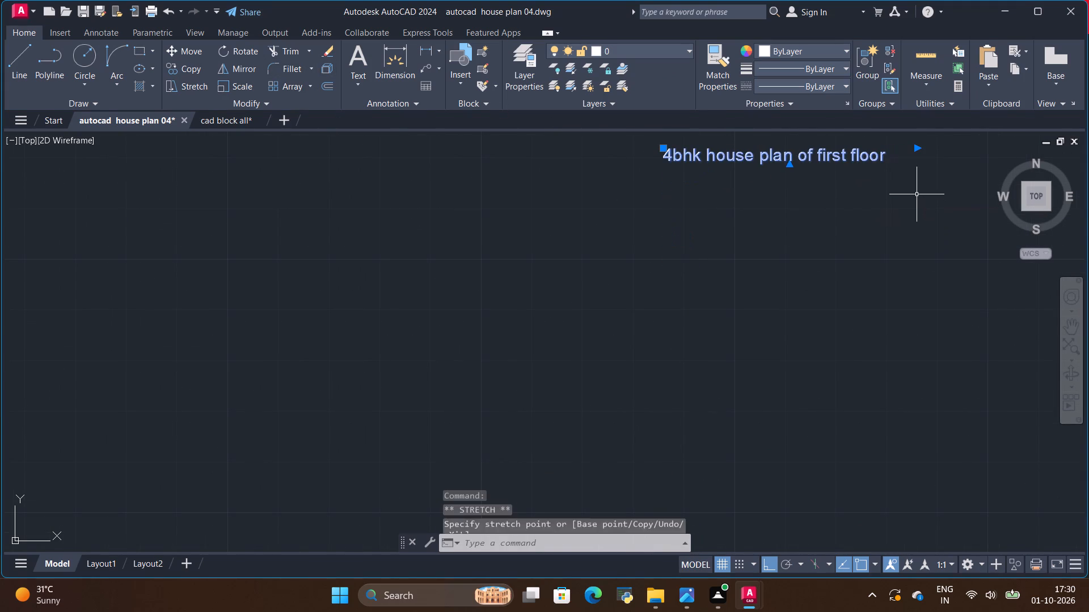
Scale the title up from its west end so it spans slightly more than the plan's width.
{"action": "left_click", "coordinate": [735, 156]}
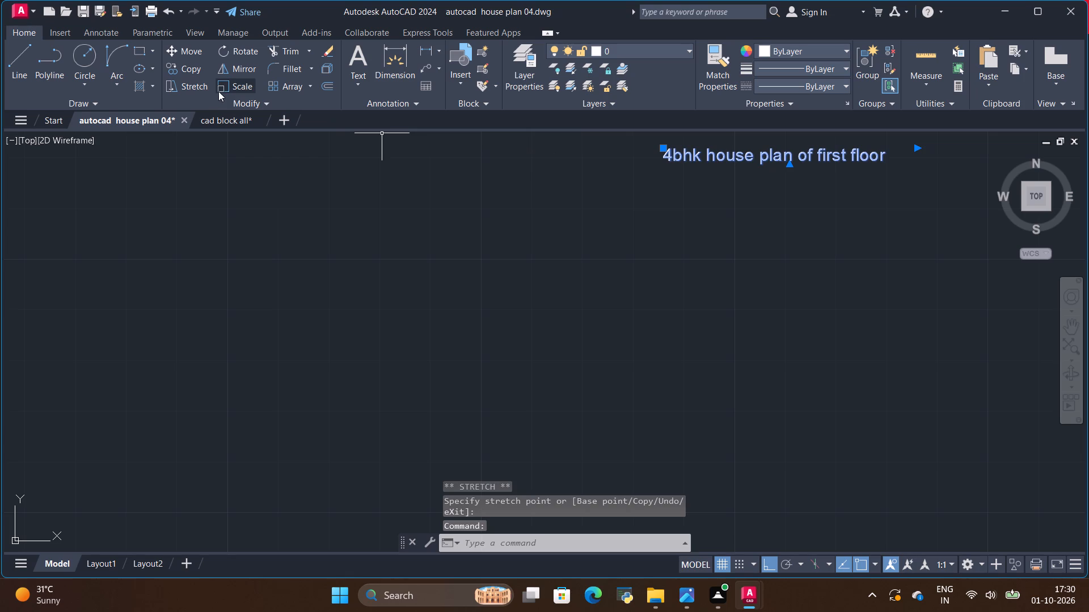
{"action": "left_click", "coordinate": [224, 89]}
{"action": "left_click", "coordinate": [664, 155]}
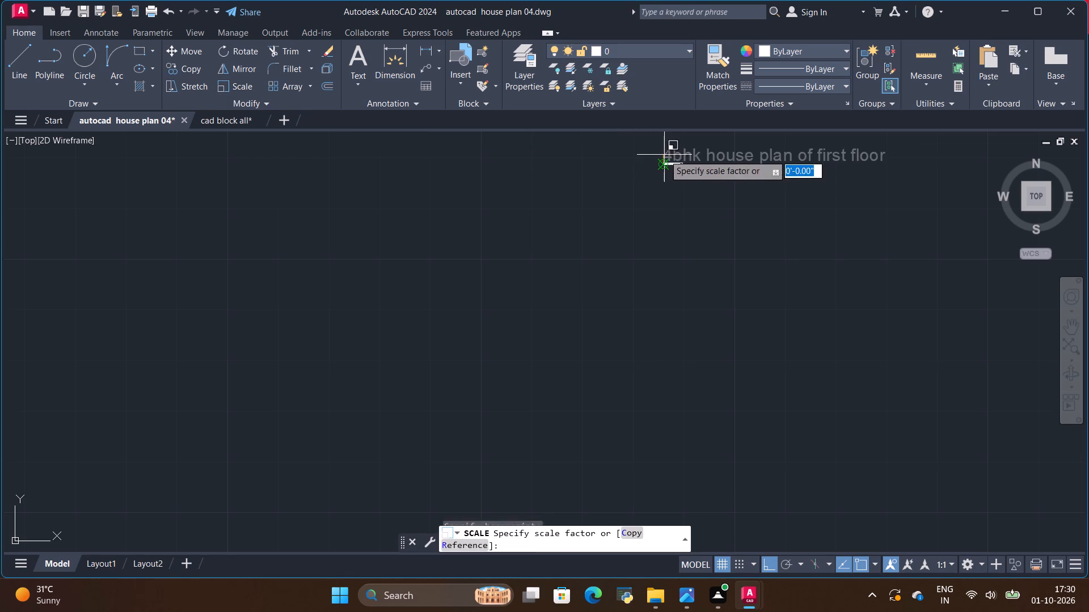
{"action": "scroll", "coordinate": [896, 224], "scroll_direction": "down", "scroll_amount": 5}
{"action": "scroll", "coordinate": [860, 253], "scroll_direction": "down", "scroll_amount": 2}
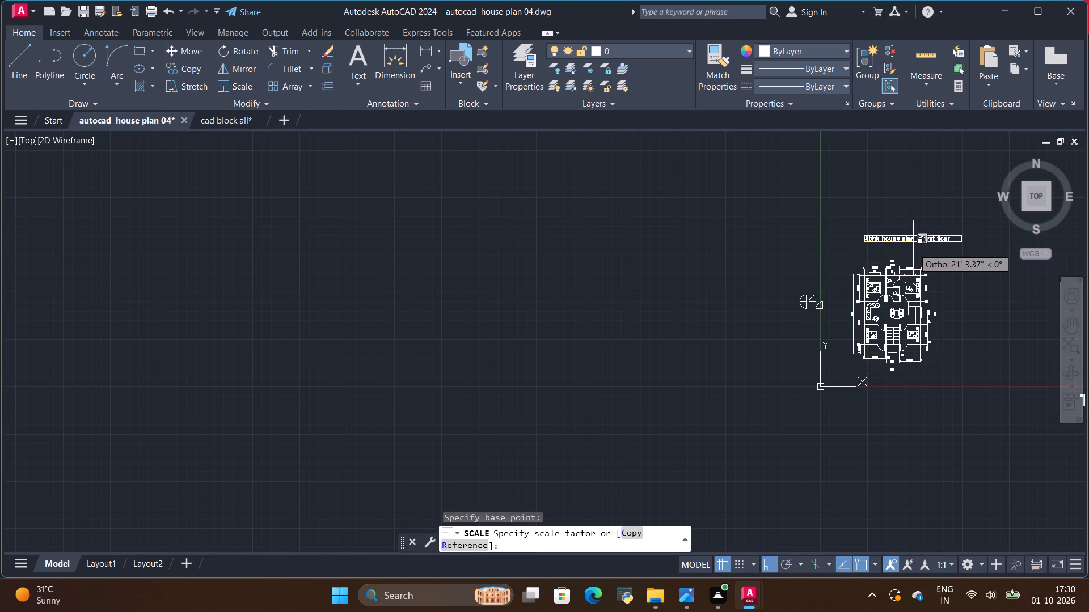
{"action": "left_click", "coordinate": [906, 248]}
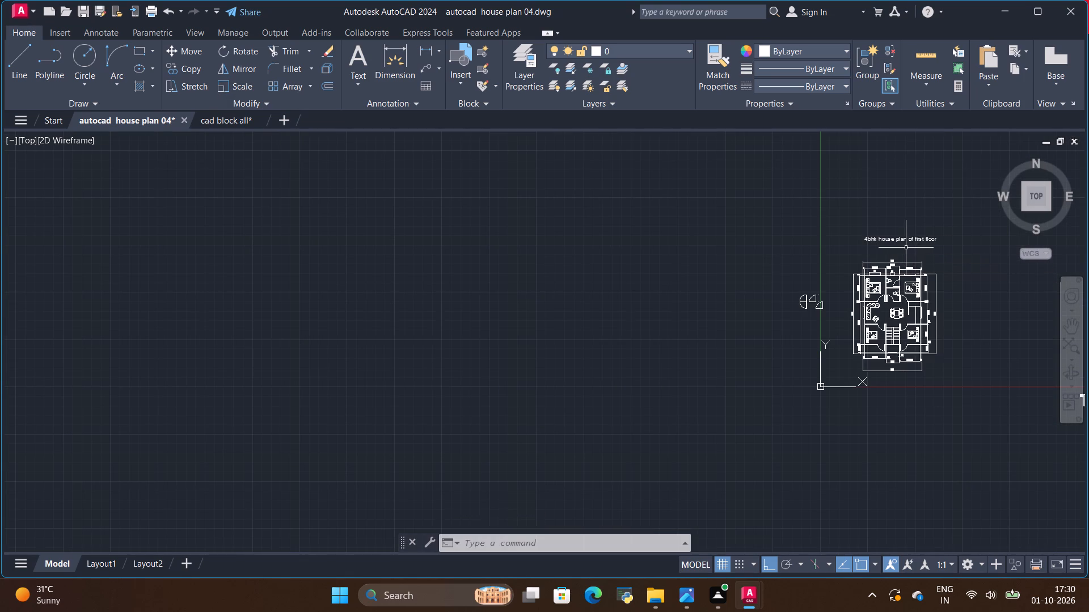
Scale the title up again from its west end by a factor of about 2.
{"action": "left_click", "coordinate": [887, 241]}
{"action": "scroll", "coordinate": [871, 252], "scroll_direction": "up", "scroll_amount": 2}
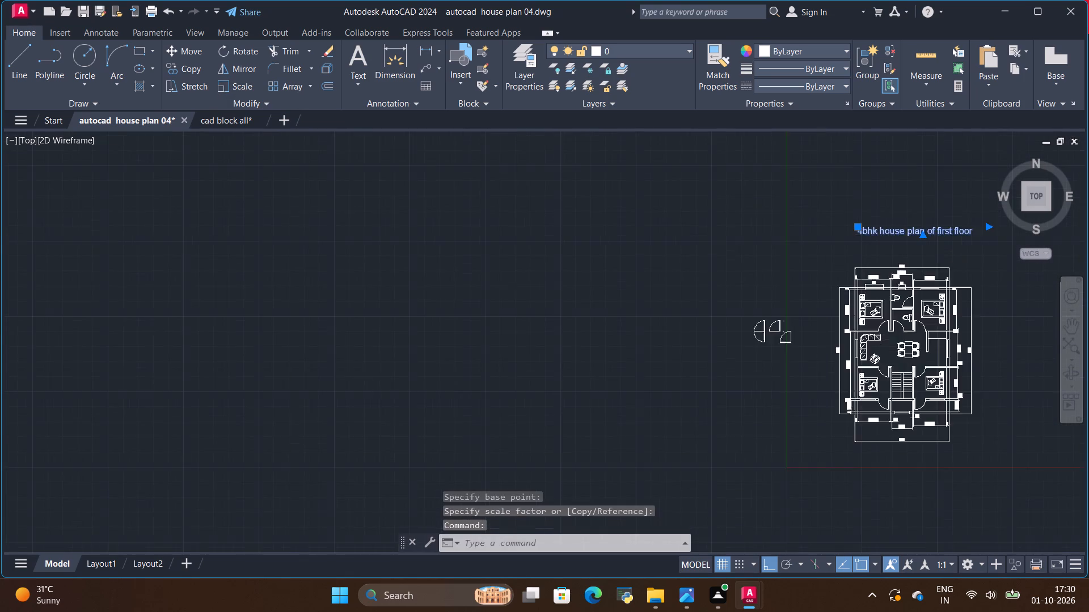
{"action": "scroll", "coordinate": [696, 241], "scroll_direction": "down", "scroll_amount": 1}
{"action": "scroll", "coordinate": [880, 231], "scroll_direction": "up", "scroll_amount": 2}
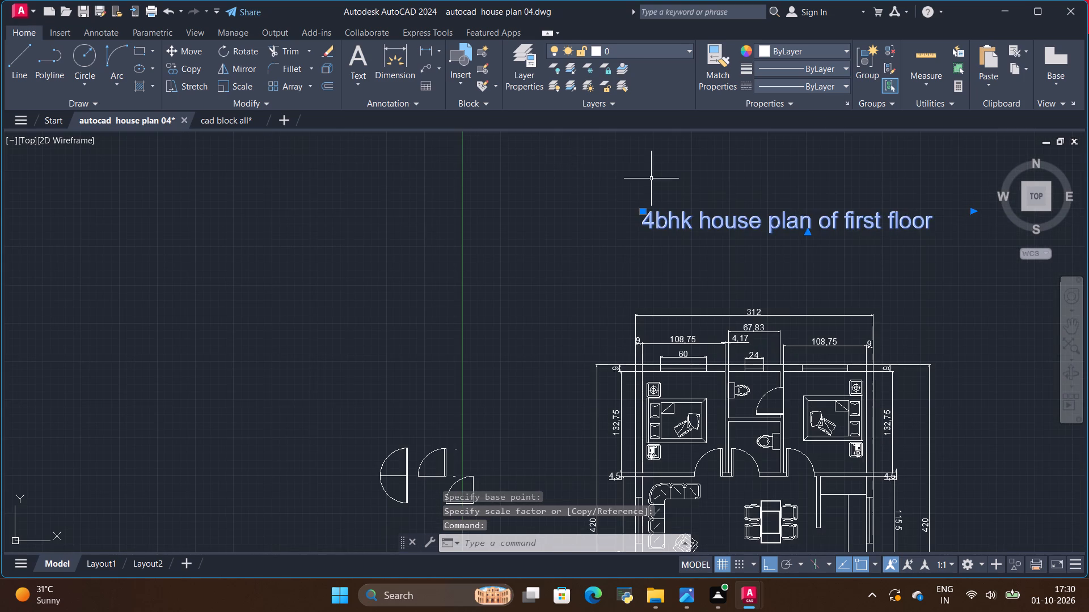
{"action": "left_click", "coordinate": [231, 83]}
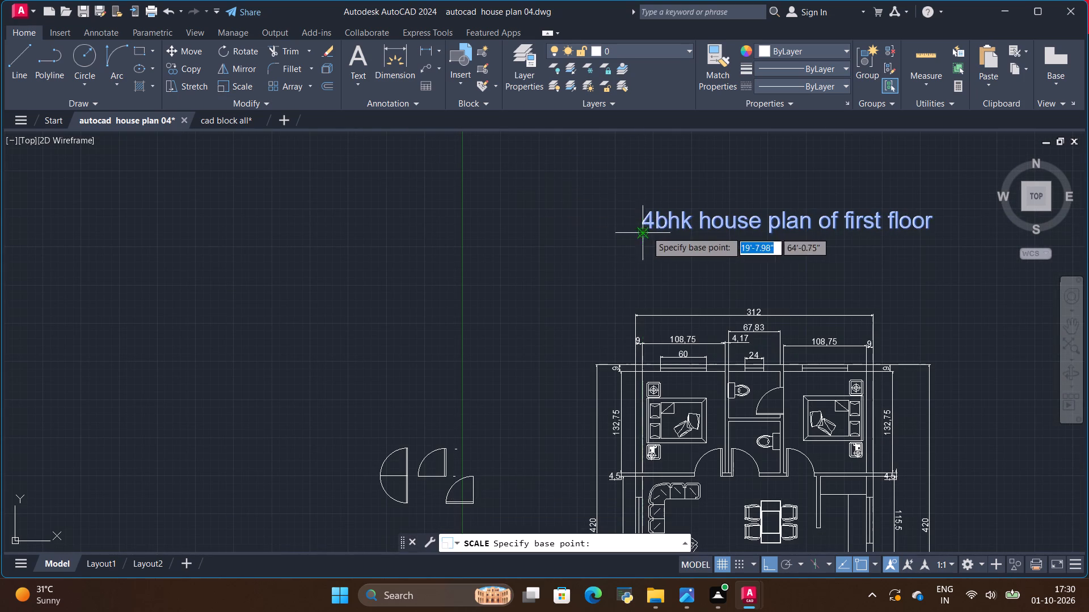
{"action": "left_click", "coordinate": [644, 224]}
{"action": "scroll", "coordinate": [799, 237], "scroll_direction": "down", "scroll_amount": 1}
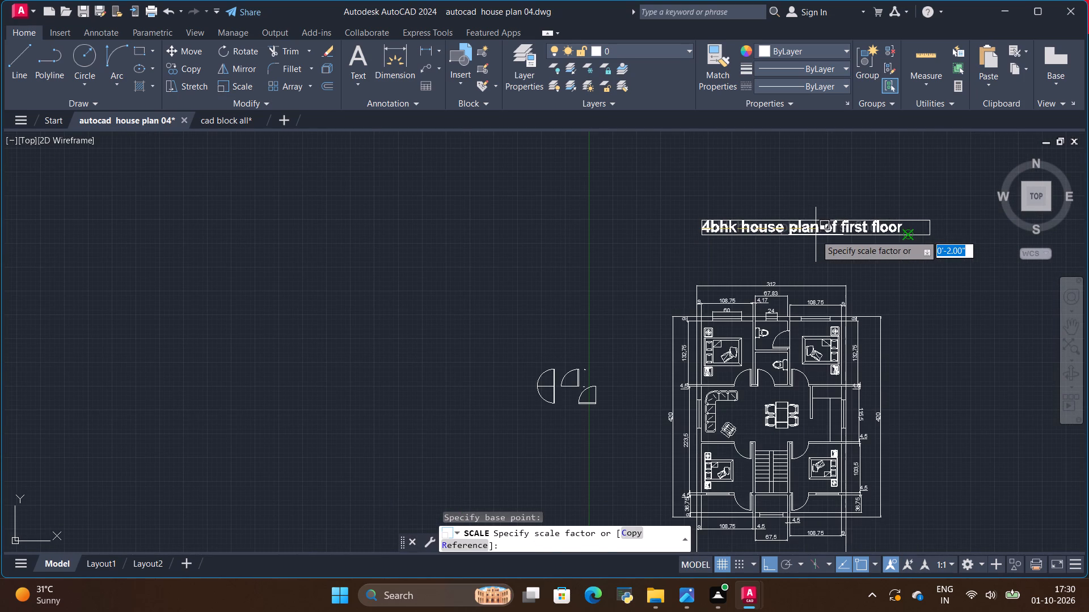
{"action": "left_click", "coordinate": [817, 234]}
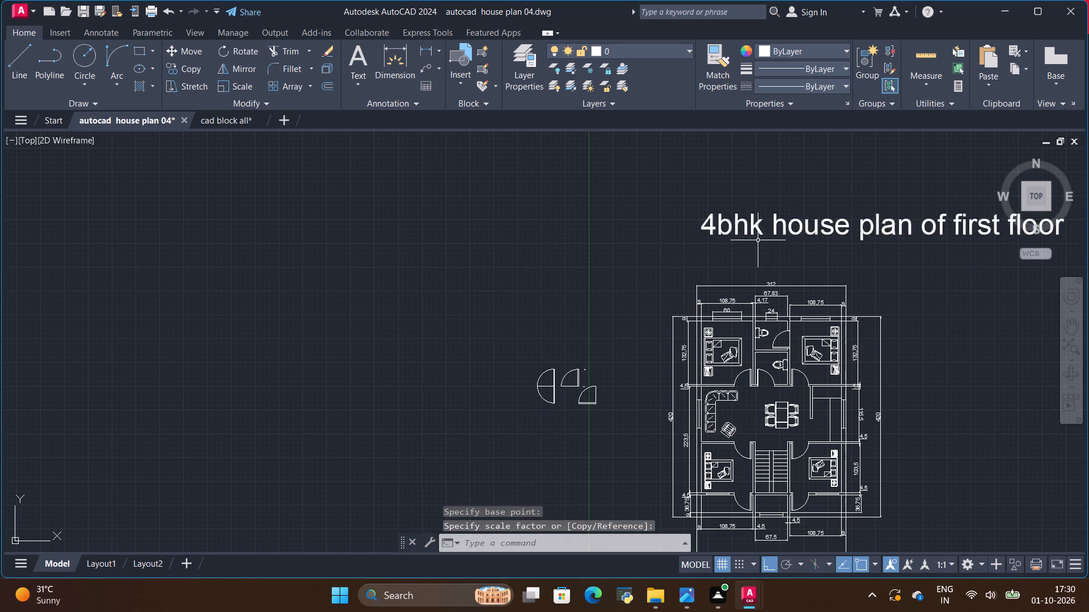
Scale the title down from its west end by a factor of about 0.73.
{"action": "scroll", "coordinate": [757, 240], "scroll_direction": "down", "scroll_amount": 2}
{"action": "left_click", "coordinate": [774, 235]}
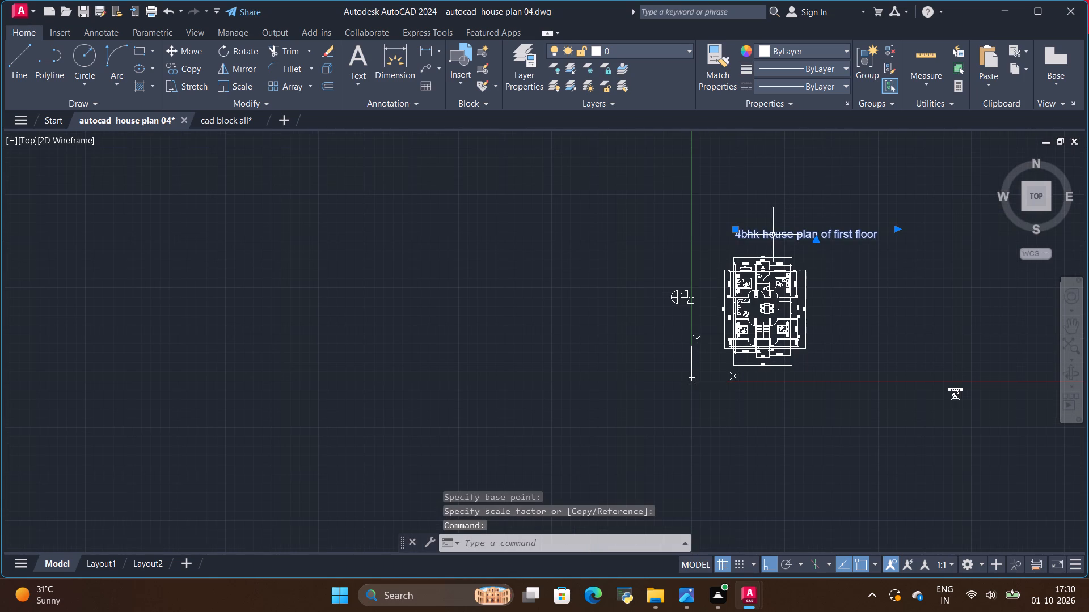
{"action": "left_click", "coordinate": [232, 87]}
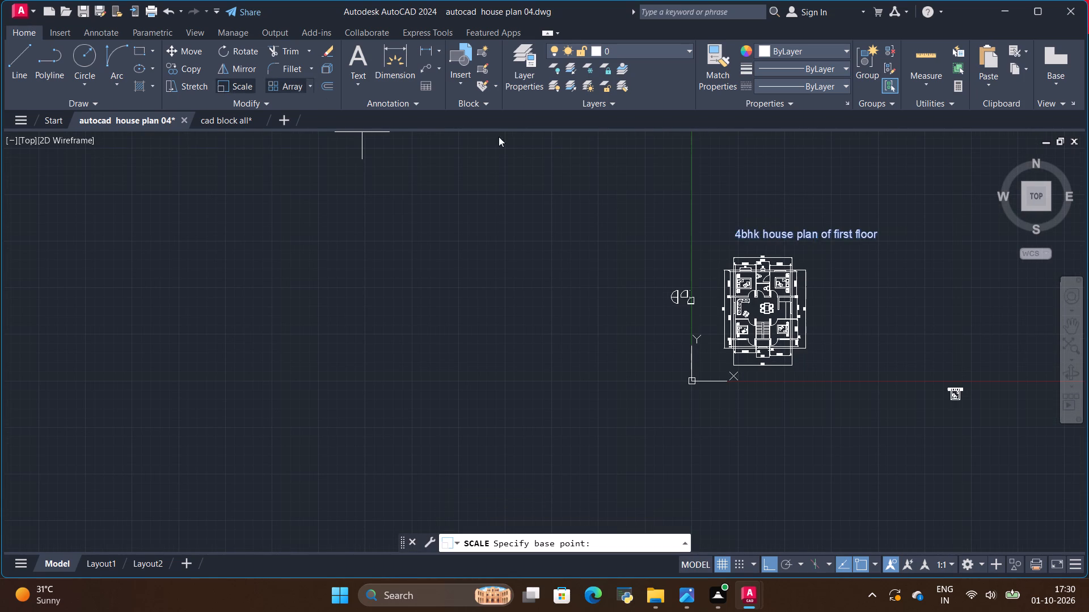
{"action": "scroll", "coordinate": [747, 231], "scroll_direction": "up", "scroll_amount": 1}
{"action": "left_click", "coordinate": [735, 240]}
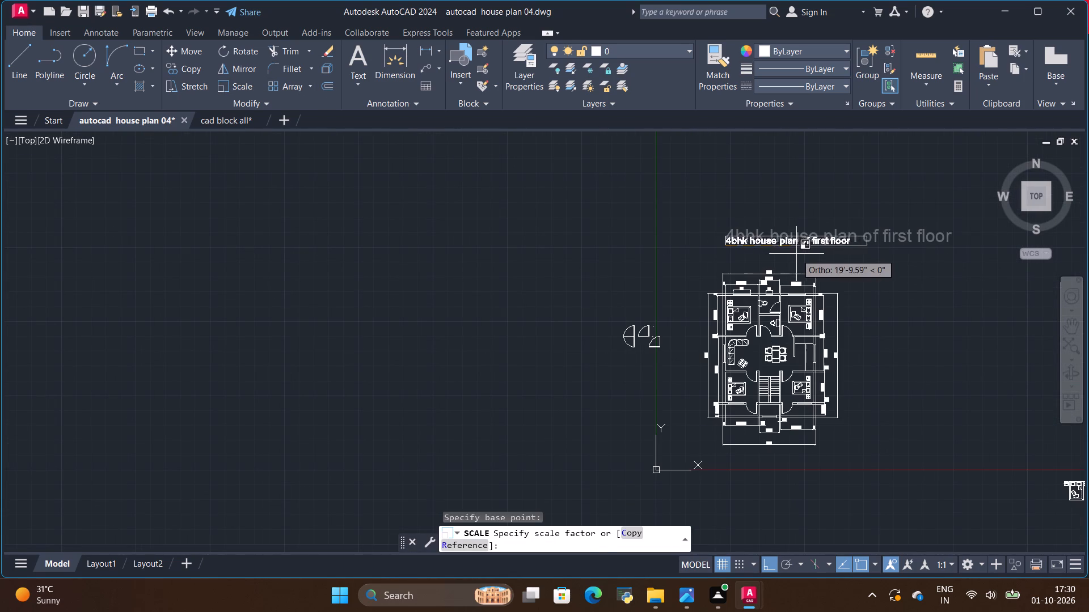
{"action": "left_click", "coordinate": [782, 253]}
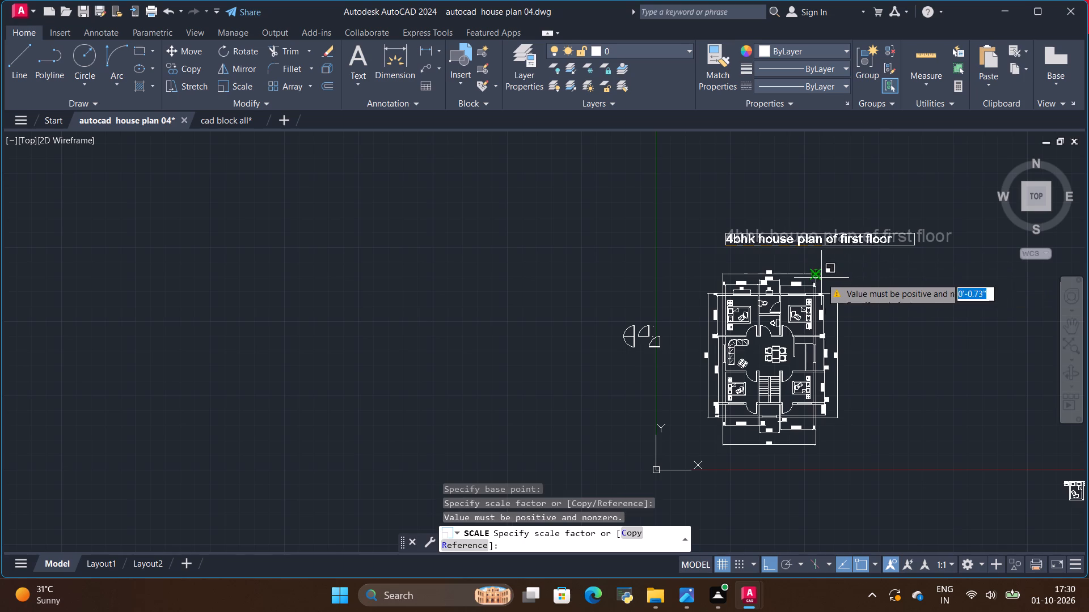
{"action": "left_click", "coordinate": [798, 271]}
Move the title freely southwest, with Ortho off, so it sits roughly centred just above the plan's north dimensions.
{"action": "left_click", "coordinate": [762, 237]}
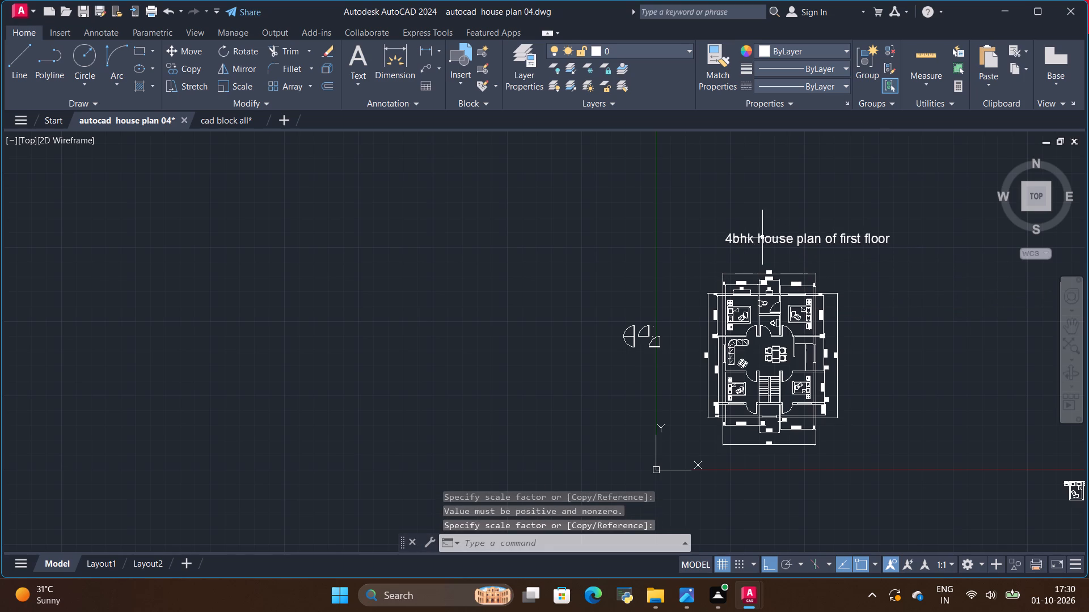
{"action": "left_click", "coordinate": [189, 51]}
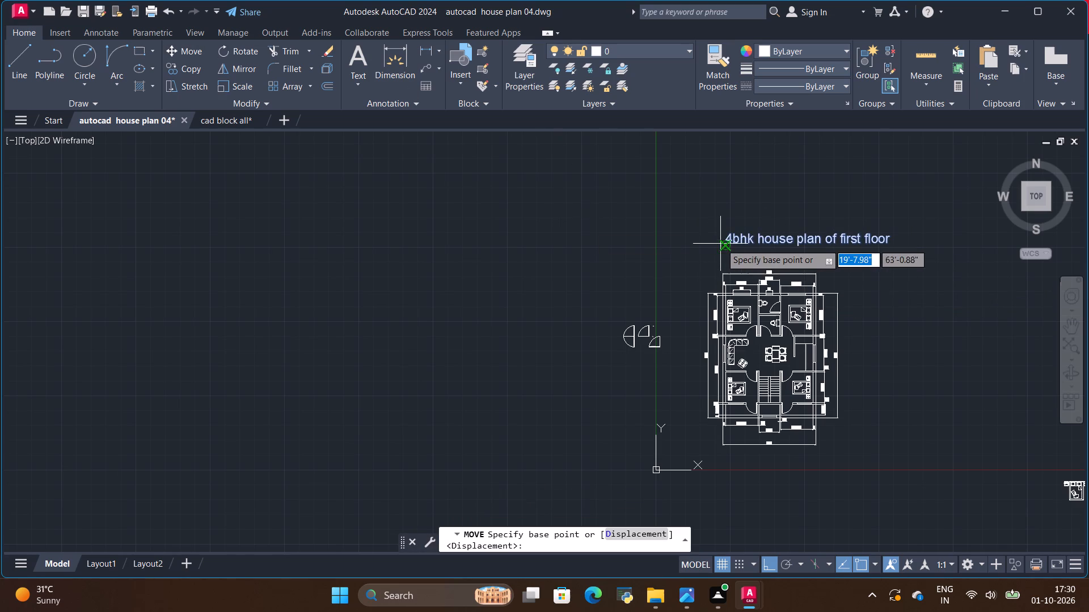
{"action": "left_click", "coordinate": [722, 243]}
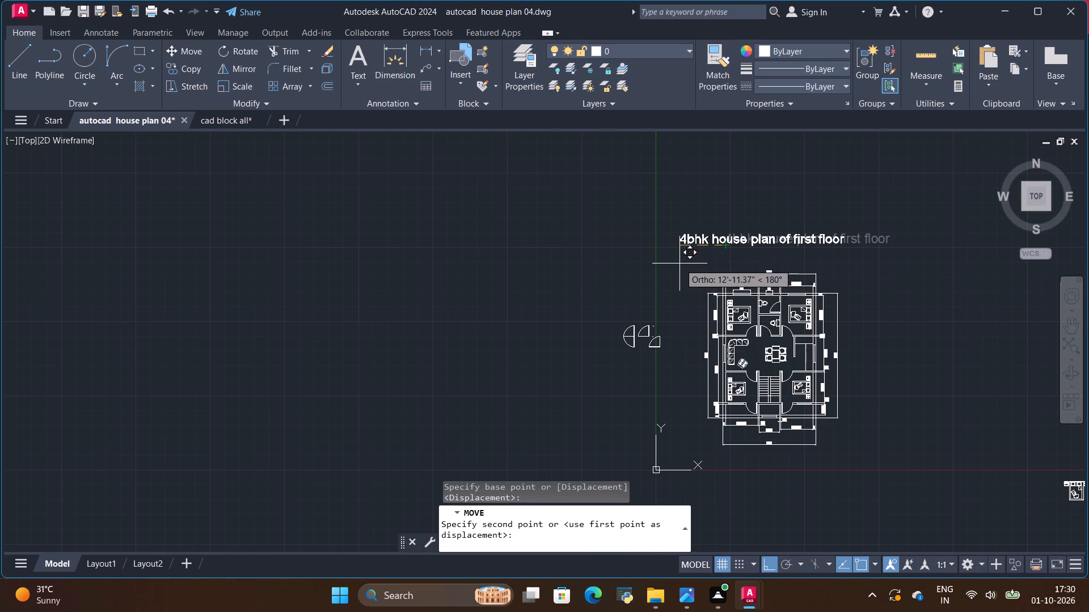
{"action": "left_click", "coordinate": [769, 567]}
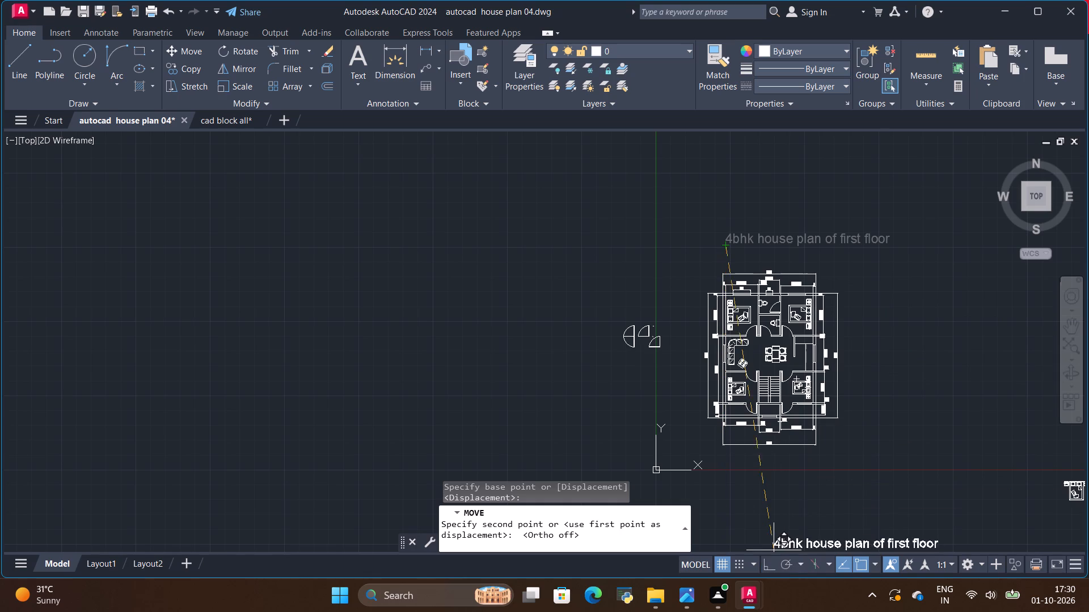
{"action": "left_click", "coordinate": [700, 258]}
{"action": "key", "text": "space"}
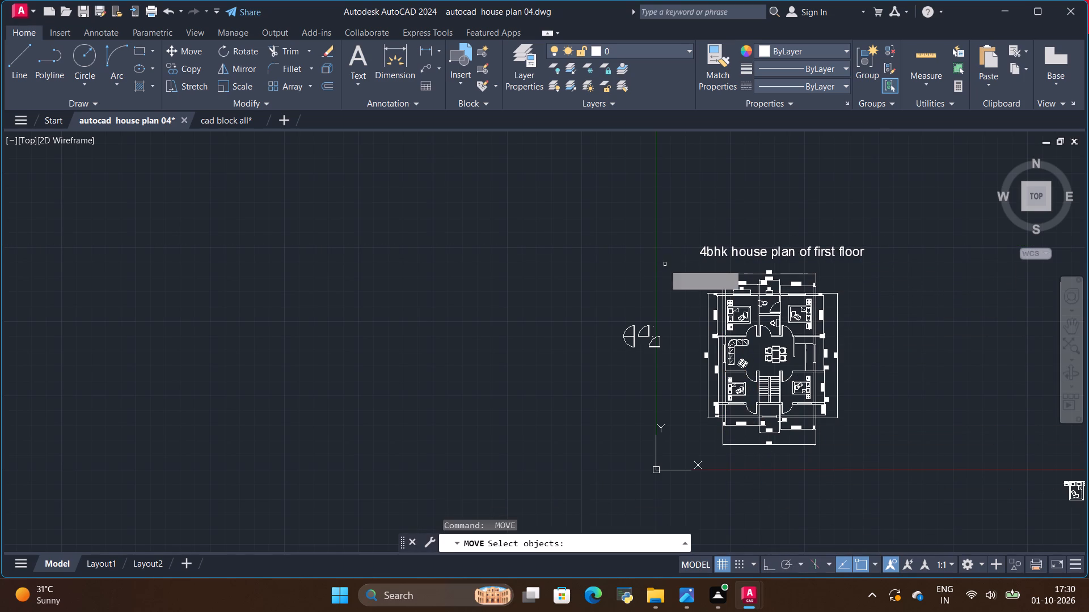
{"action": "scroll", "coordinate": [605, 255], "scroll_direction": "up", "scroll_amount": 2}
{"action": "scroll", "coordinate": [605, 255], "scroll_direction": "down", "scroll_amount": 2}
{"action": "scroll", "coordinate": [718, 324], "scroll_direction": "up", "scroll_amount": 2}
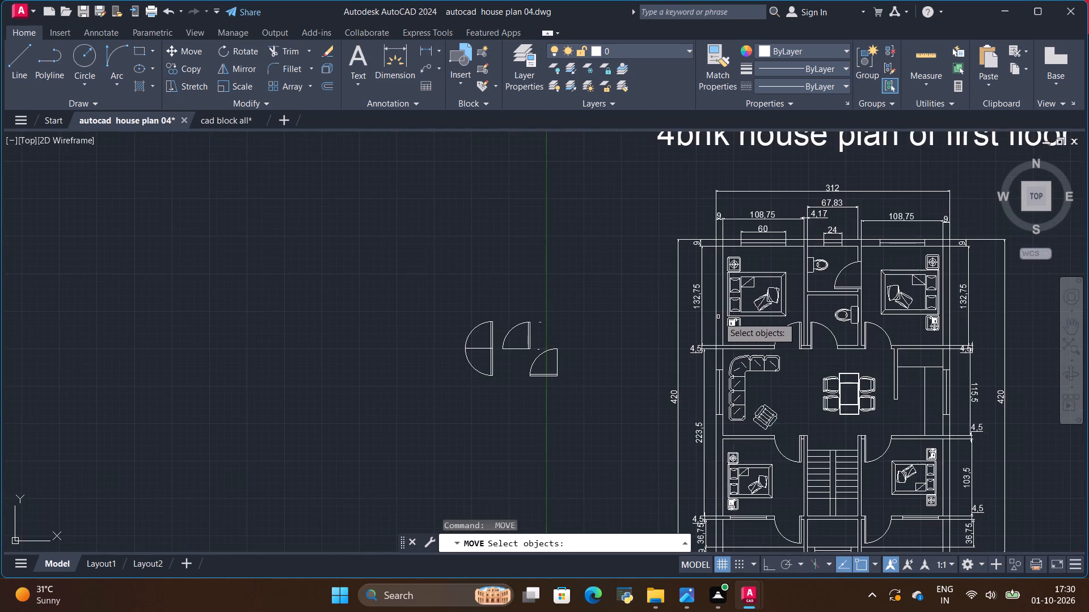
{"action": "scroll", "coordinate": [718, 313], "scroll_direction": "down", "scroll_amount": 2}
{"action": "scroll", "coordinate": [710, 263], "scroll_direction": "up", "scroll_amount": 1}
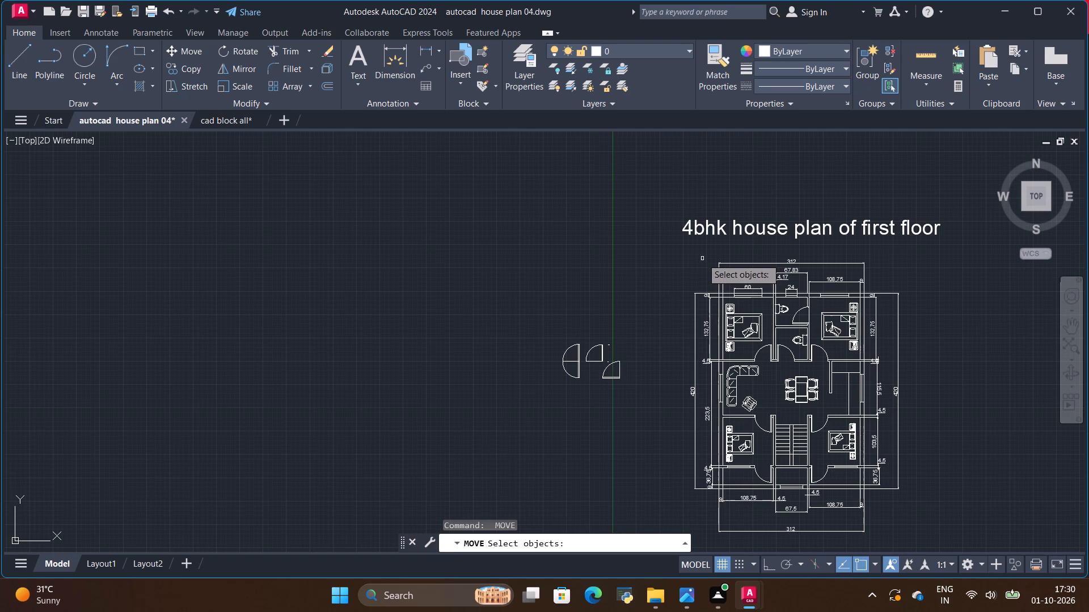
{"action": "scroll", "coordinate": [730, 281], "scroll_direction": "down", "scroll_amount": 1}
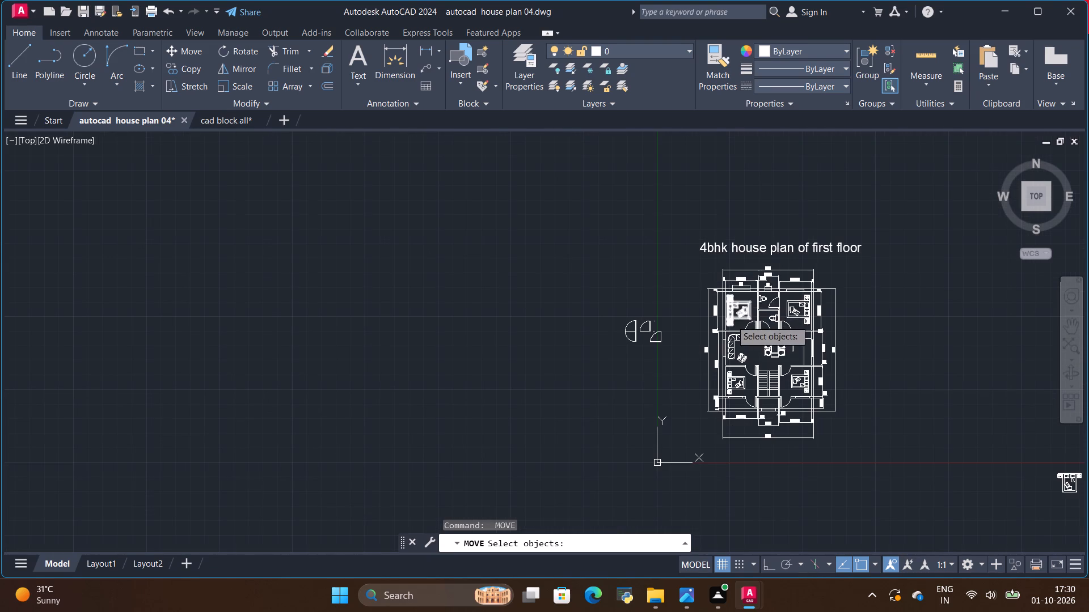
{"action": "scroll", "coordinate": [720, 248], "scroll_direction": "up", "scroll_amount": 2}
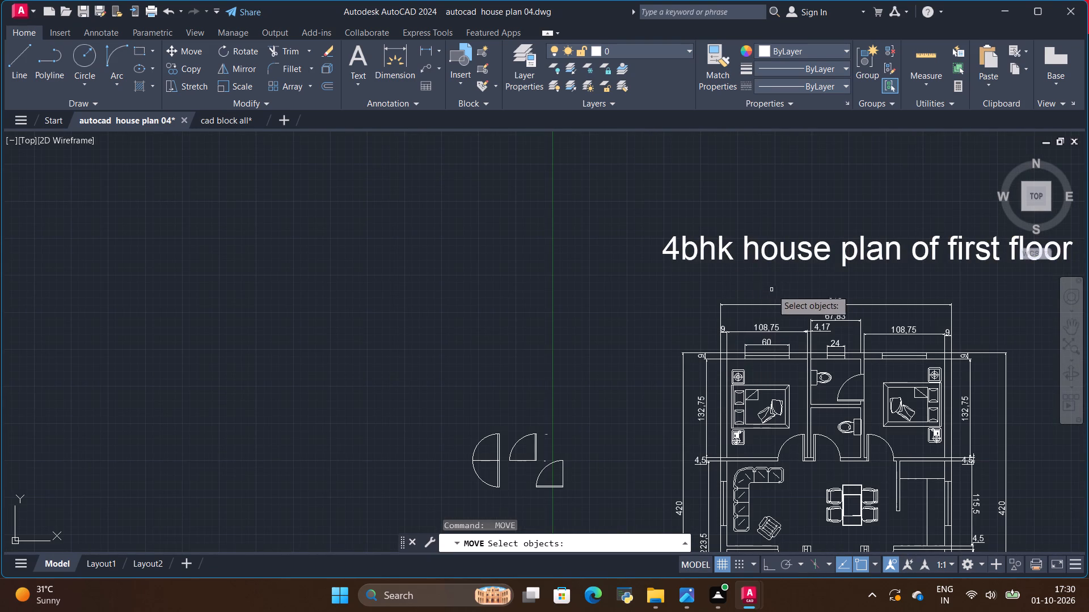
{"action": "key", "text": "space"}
Move the title slightly north to leave a wider gap above the plan's overall-width dimension.
{"action": "left_click", "coordinate": [771, 260]}
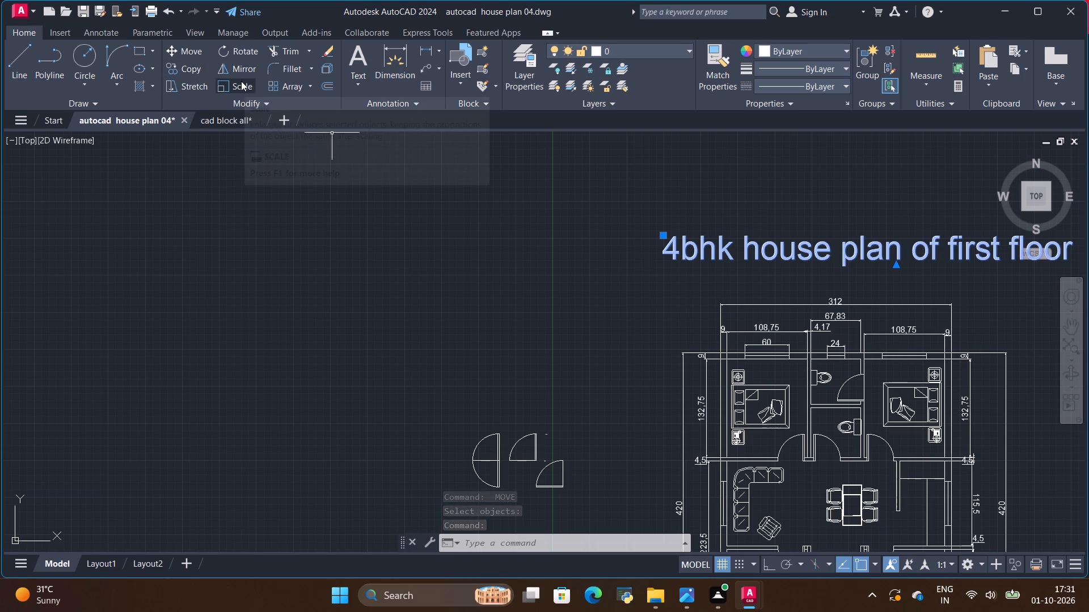
{"action": "left_click", "coordinate": [187, 55]}
{"action": "left_click", "coordinate": [741, 256]}
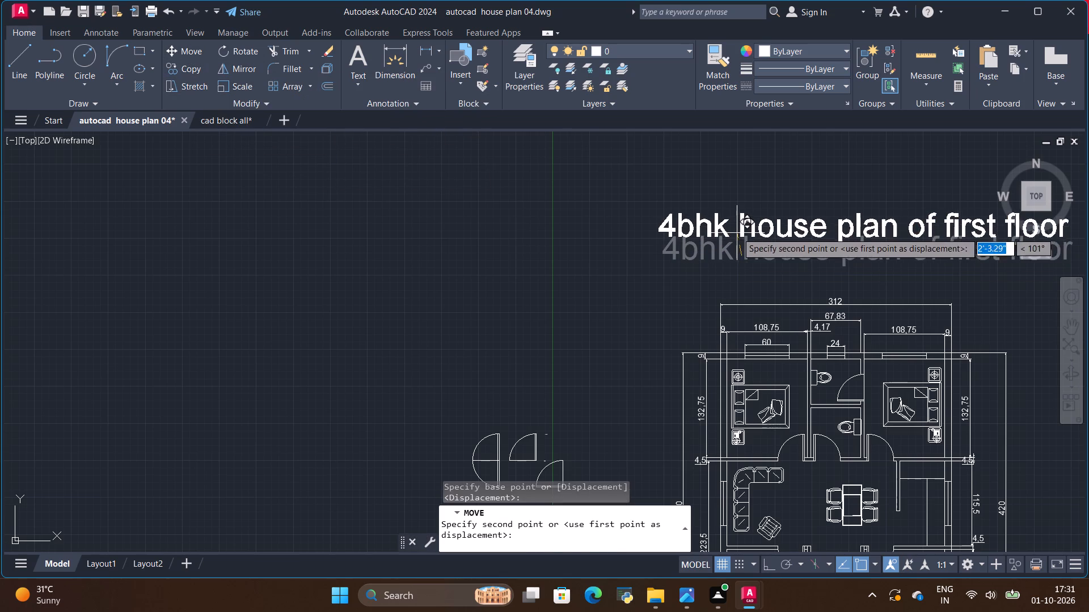
{"action": "left_click", "coordinate": [733, 209]}
Add single-line text reading "all dimensions are in inches" between the title and the plan's overall-width dimension.
{"action": "scroll", "coordinate": [735, 303], "scroll_direction": "down", "scroll_amount": 1}
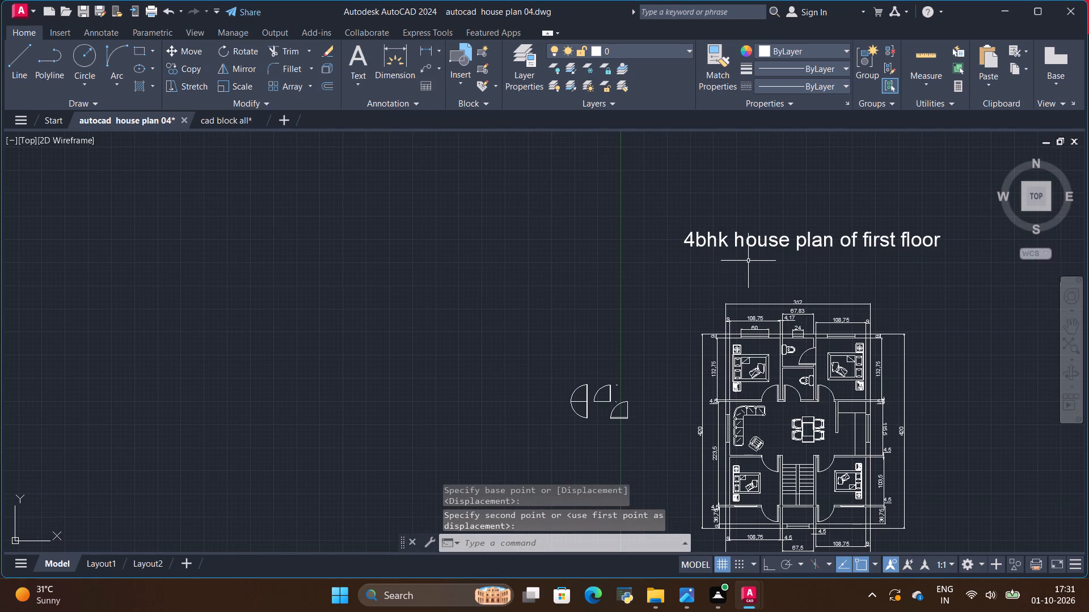
{"action": "key", "text": "space"}
{"action": "left_click", "coordinate": [356, 73]}
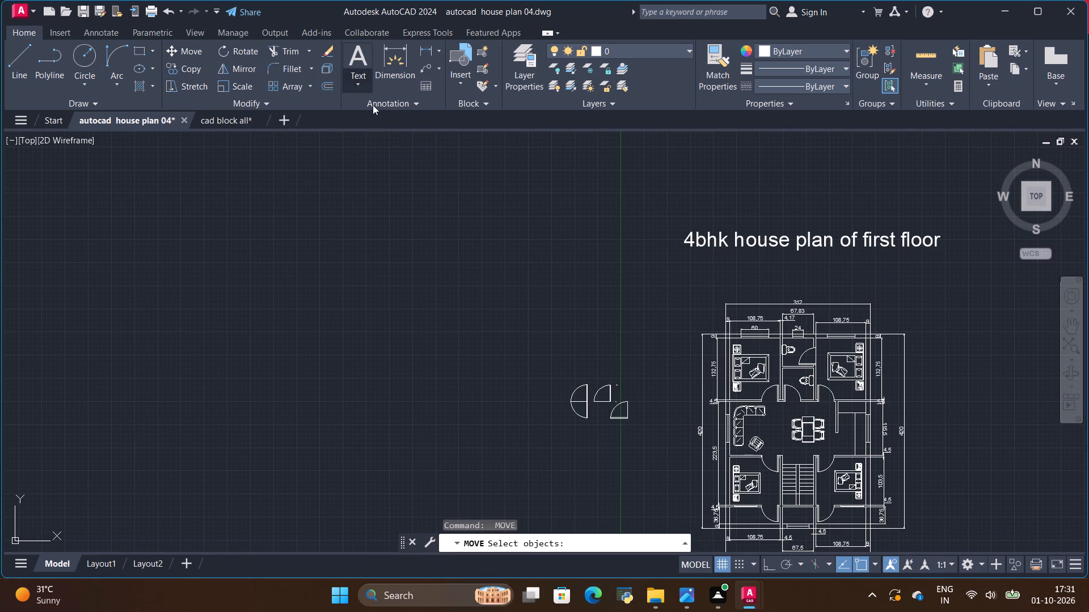
{"action": "left_click", "coordinate": [391, 139]}
{"action": "scroll", "coordinate": [835, 326], "scroll_direction": "up", "scroll_amount": 1}
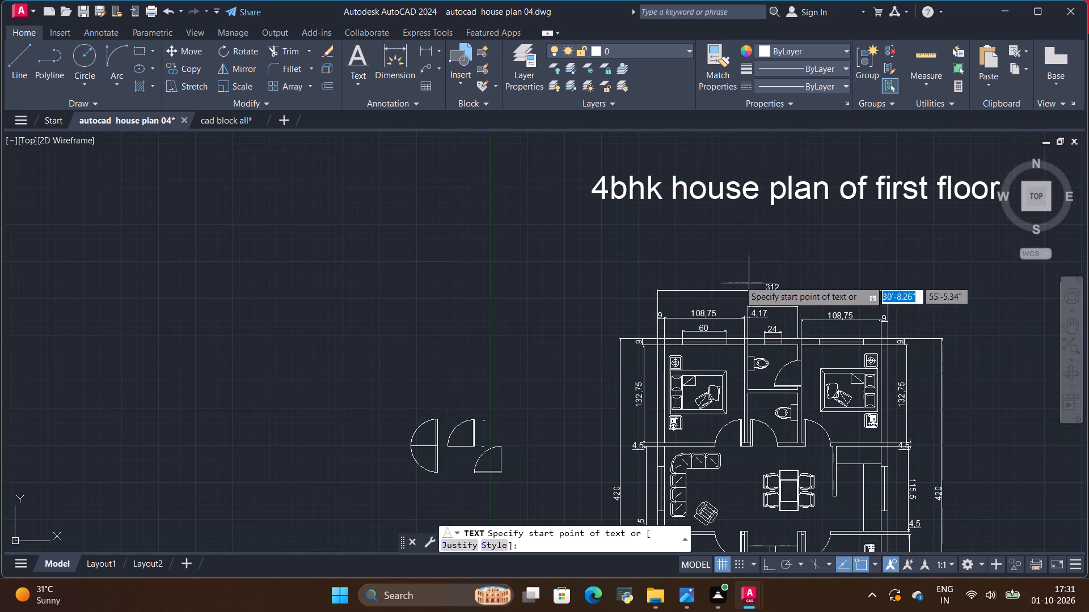
{"action": "left_click", "coordinate": [643, 237]}
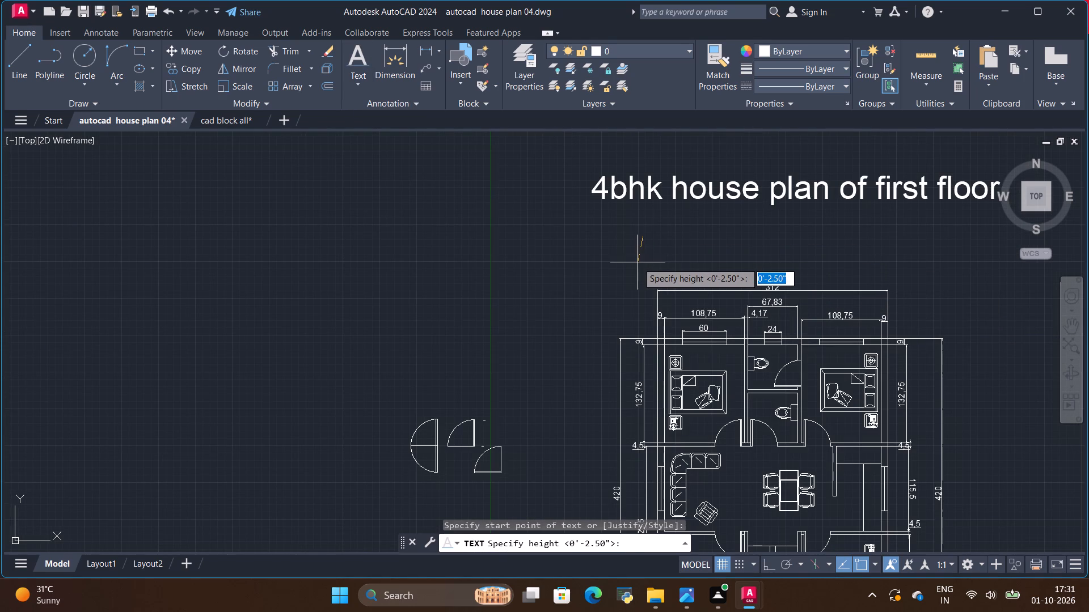
{"action": "left_click", "coordinate": [641, 267]}
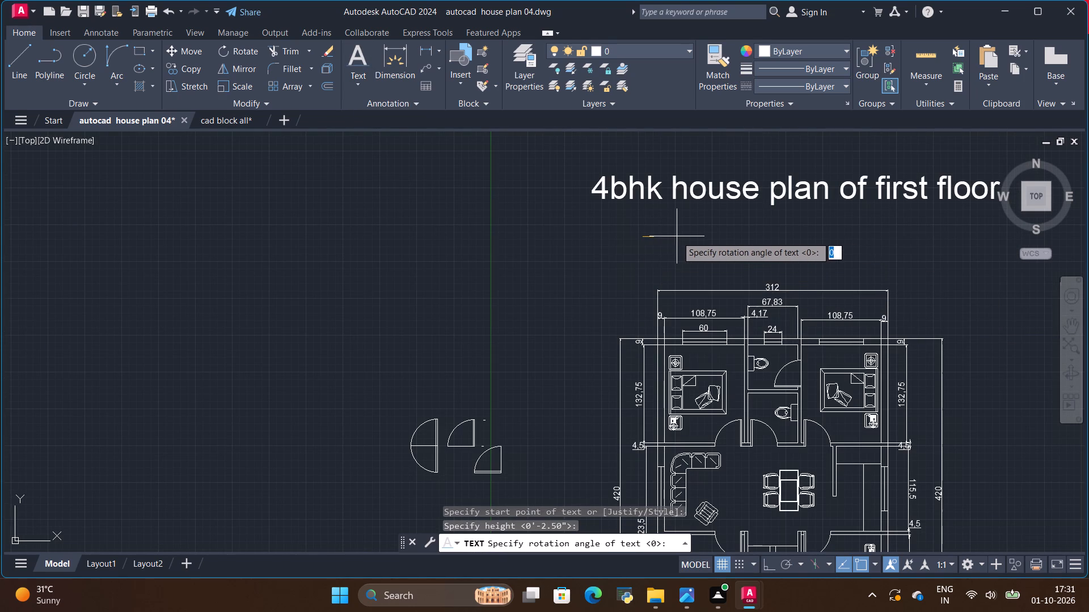
{"action": "left_click", "coordinate": [683, 236]}
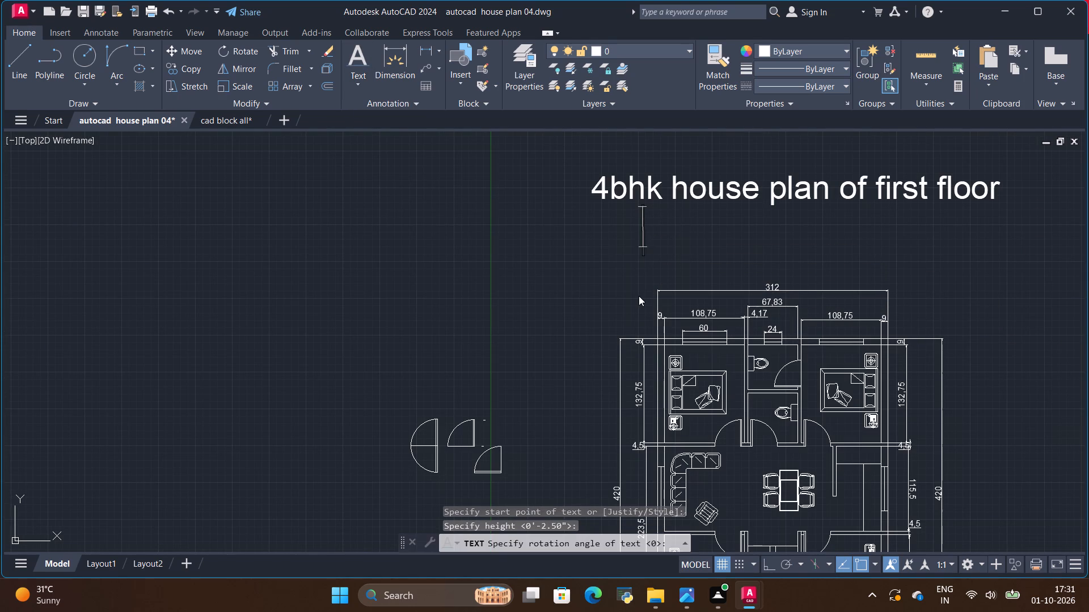
{"action": "type", "text": "all"}
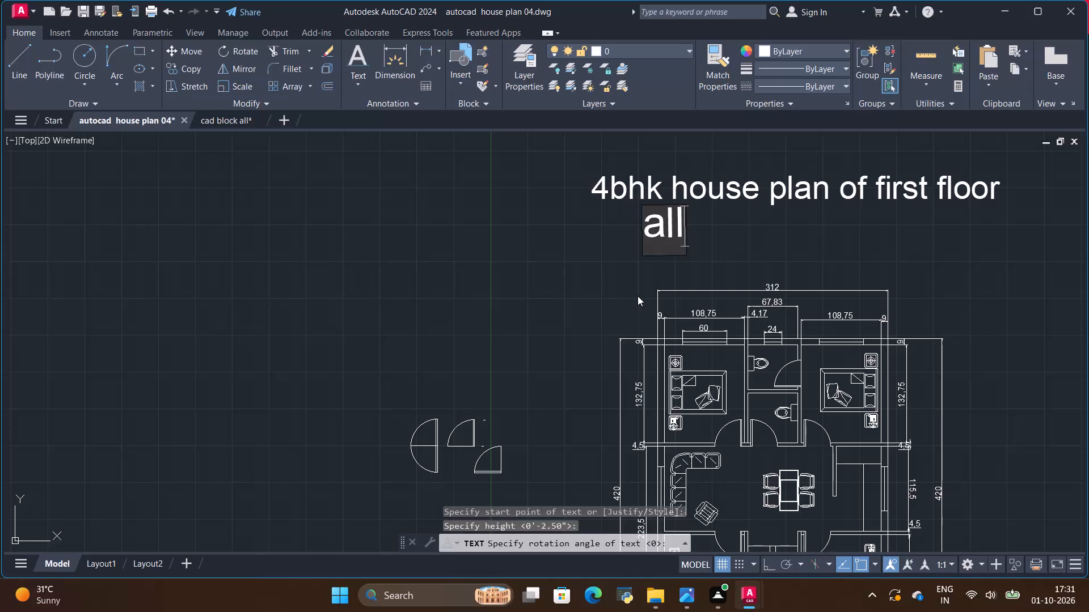
{"action": "key", "text": "space"}
{"action": "type", "text": "dimensions are"}
{"action": "key", "text": "space"}
{"action": "type", "text": "in inches"}
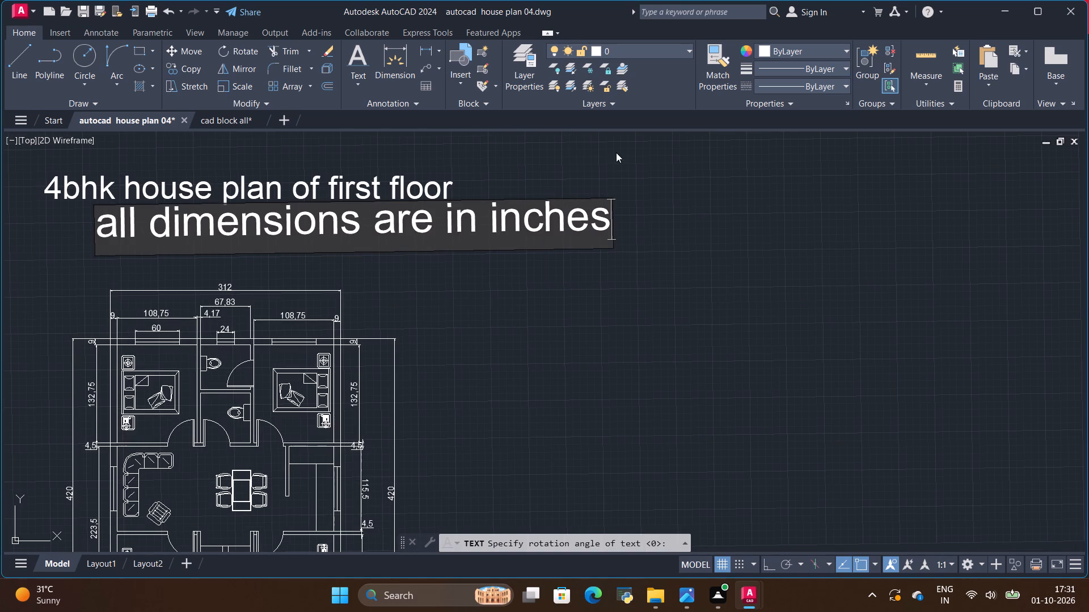
{"action": "left_click", "coordinate": [664, 225]}
{"action": "left_click", "coordinate": [524, 225]}
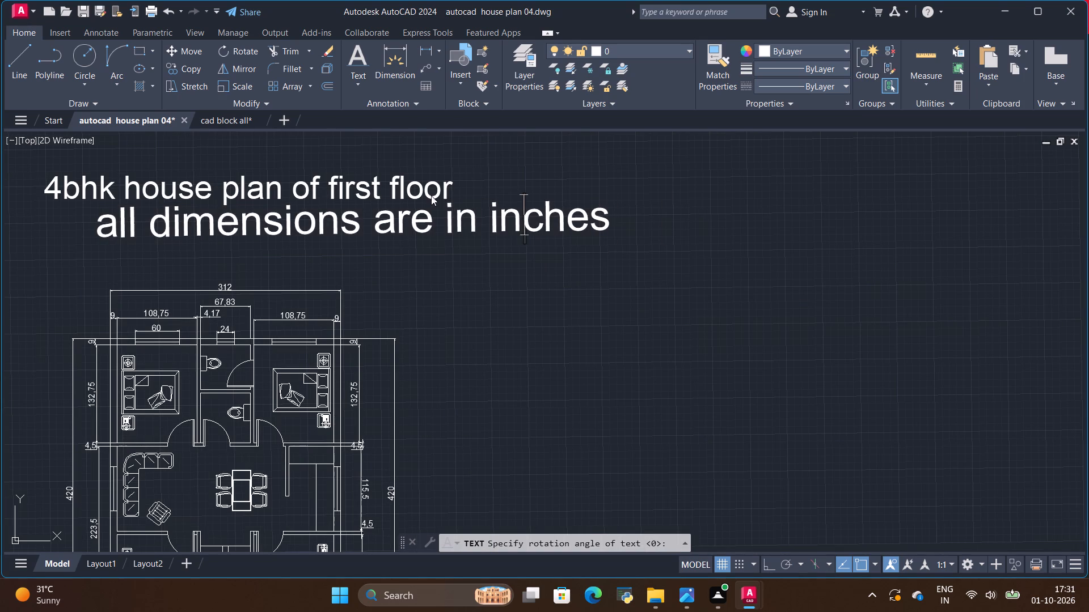
{"action": "key", "text": "space"}
{"action": "left_click", "coordinate": [378, 224]}
{"action": "key", "text": "space"}
{"action": "scroll", "coordinate": [625, 286], "scroll_direction": "down", "scroll_amount": 1}
{"action": "left_click", "coordinate": [626, 284]}
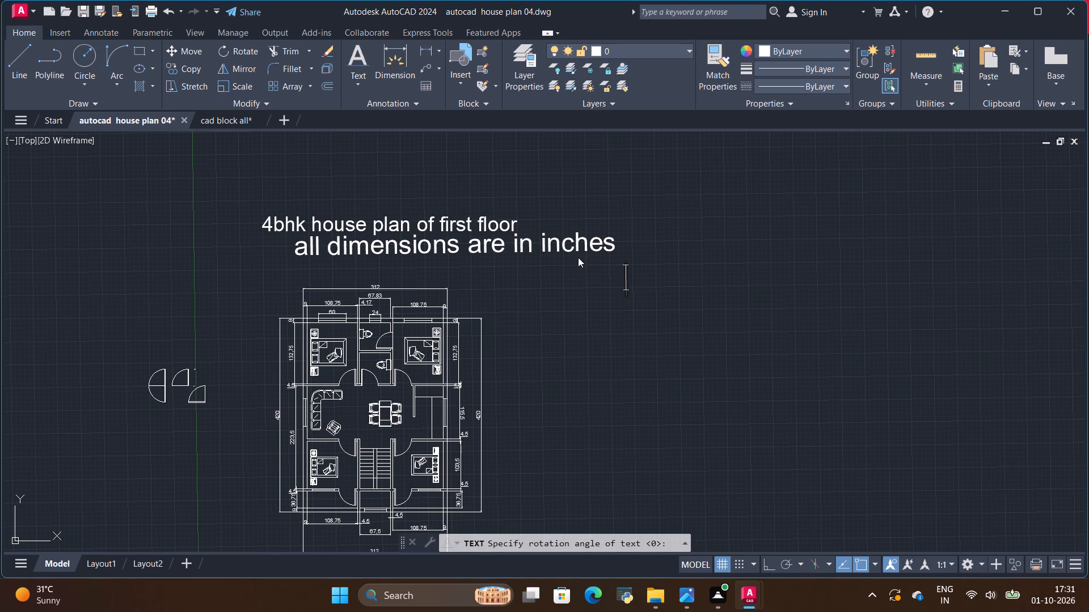
{"action": "key", "text": "space"}
{"action": "left_click", "coordinate": [277, 192]}
{"action": "key", "text": "Escape"}
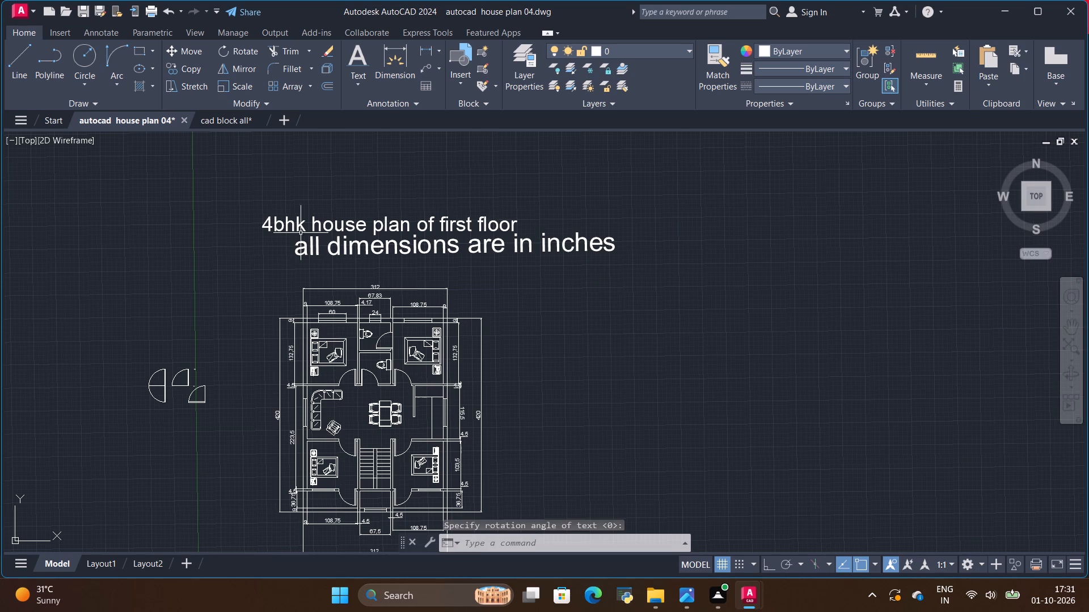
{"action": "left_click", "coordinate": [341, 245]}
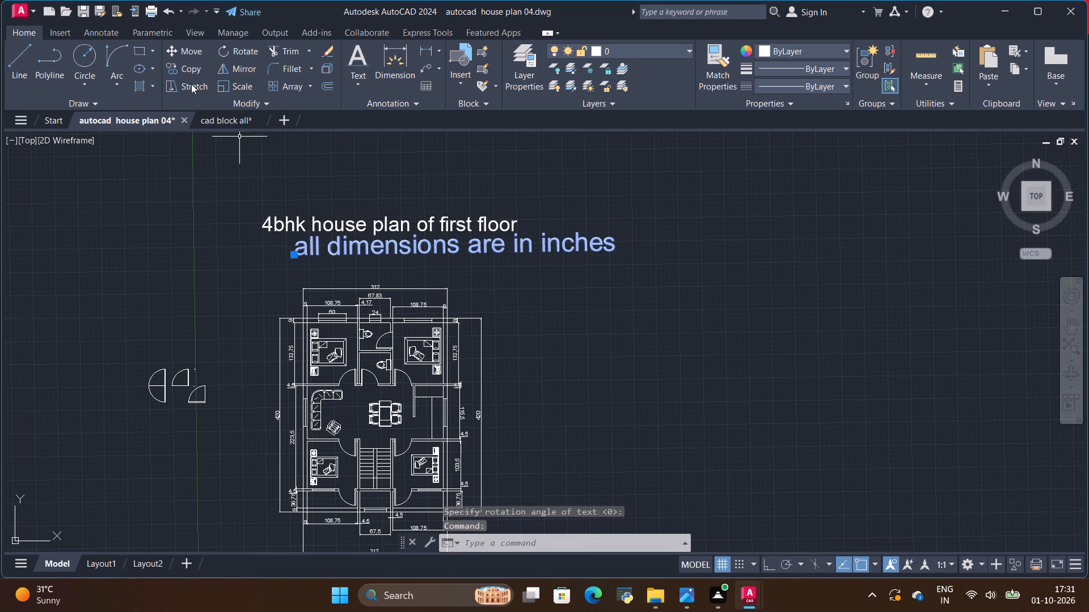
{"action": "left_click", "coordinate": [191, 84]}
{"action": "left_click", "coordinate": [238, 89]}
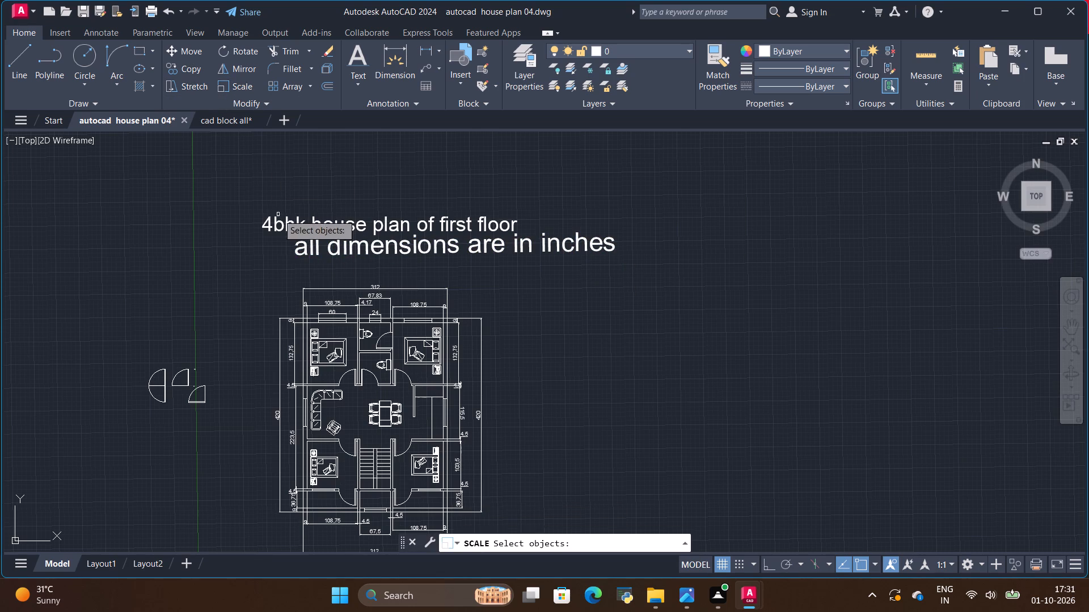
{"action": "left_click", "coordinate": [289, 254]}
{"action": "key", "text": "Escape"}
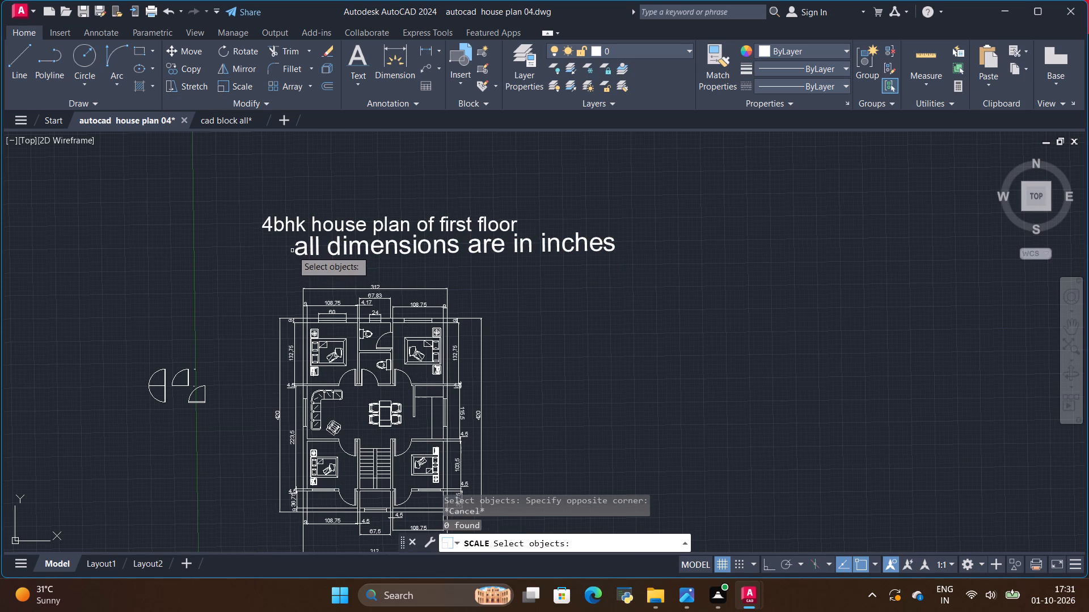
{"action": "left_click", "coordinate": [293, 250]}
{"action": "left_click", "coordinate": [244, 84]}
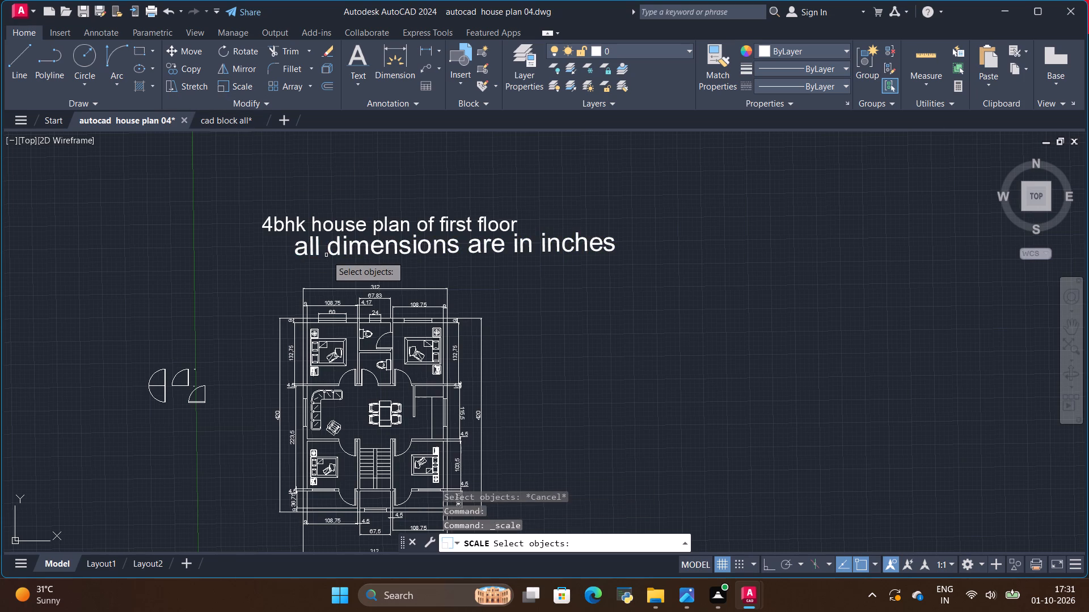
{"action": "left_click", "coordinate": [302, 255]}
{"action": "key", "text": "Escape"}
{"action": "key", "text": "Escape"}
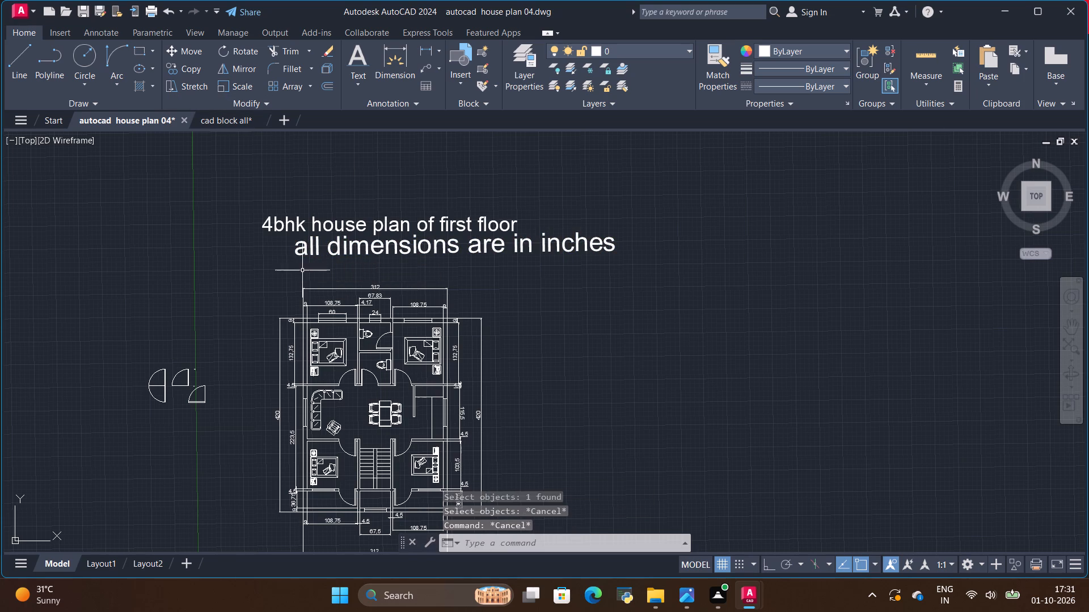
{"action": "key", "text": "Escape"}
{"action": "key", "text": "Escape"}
Scale the "all dimensions are in inches" note down from its west end by a factor of about 0.55.
{"action": "left_click", "coordinate": [318, 252]}
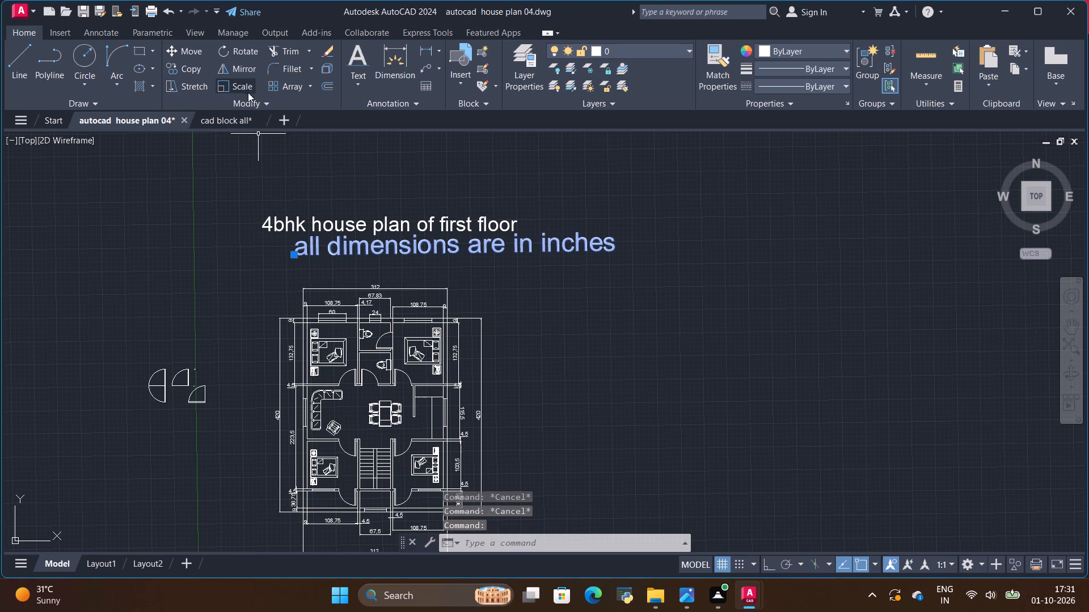
{"action": "left_click", "coordinate": [240, 86]}
{"action": "left_click", "coordinate": [296, 256]}
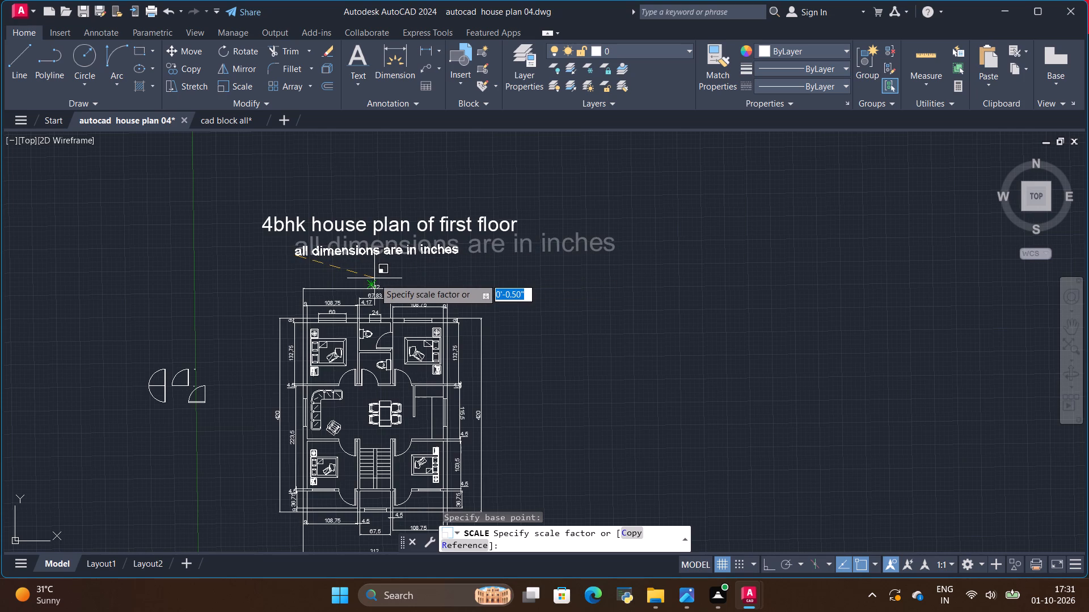
{"action": "left_click", "coordinate": [382, 278]}
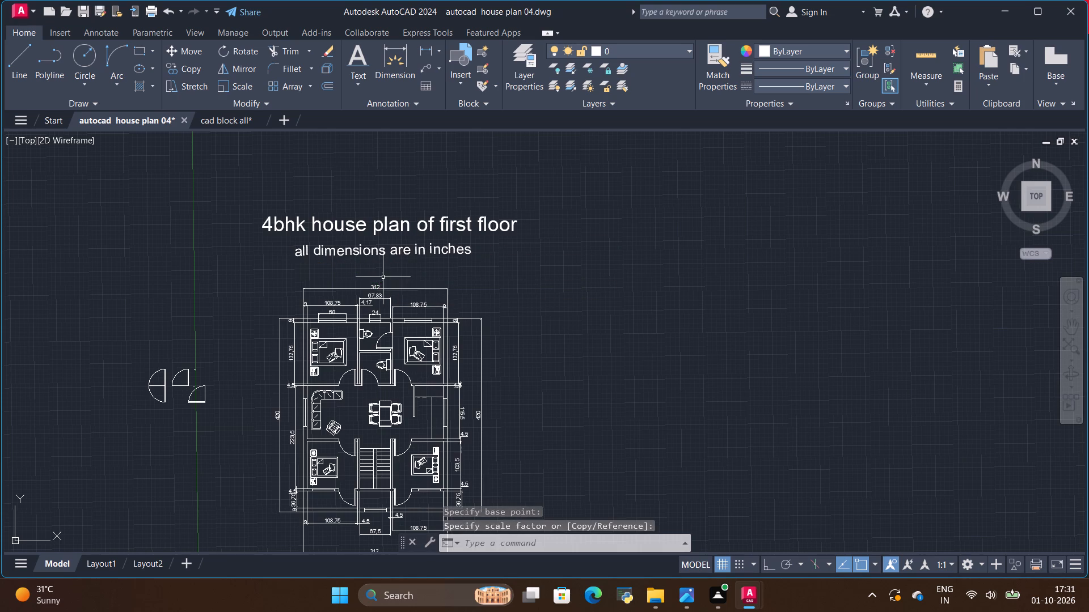
Move the dimensions note south by about 2'-5", leaving a wider gap beneath the title.
{"action": "scroll", "coordinate": [354, 259], "scroll_direction": "up", "scroll_amount": 1}
{"action": "scroll", "coordinate": [611, 280], "scroll_direction": "down", "scroll_amount": 3}
{"action": "scroll", "coordinate": [522, 285], "scroll_direction": "up", "scroll_amount": 3}
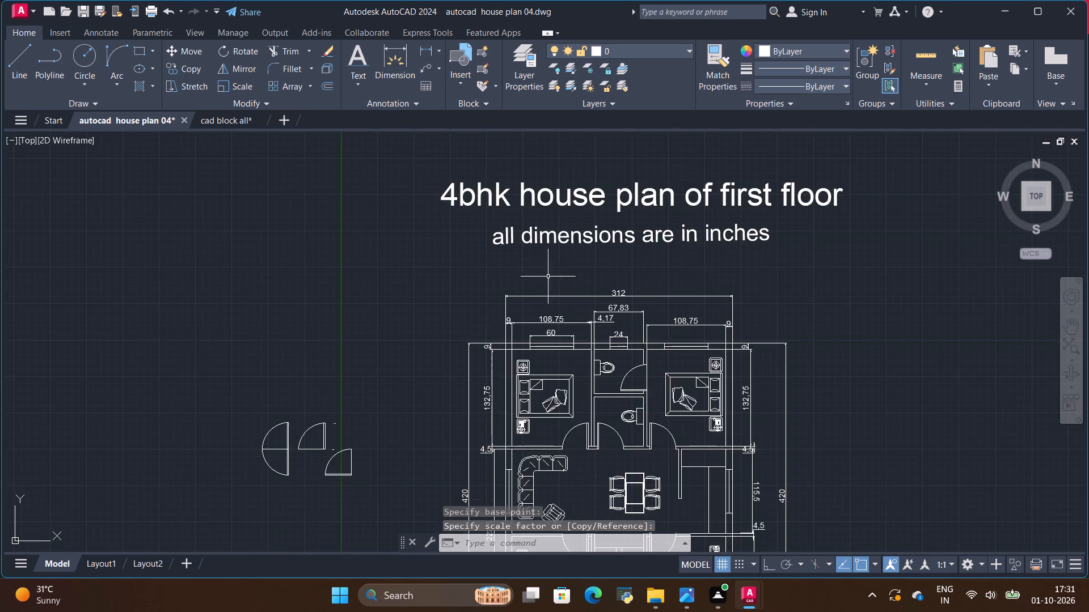
{"action": "scroll", "coordinate": [562, 270], "scroll_direction": "down", "scroll_amount": 2}
{"action": "left_click", "coordinate": [574, 255]}
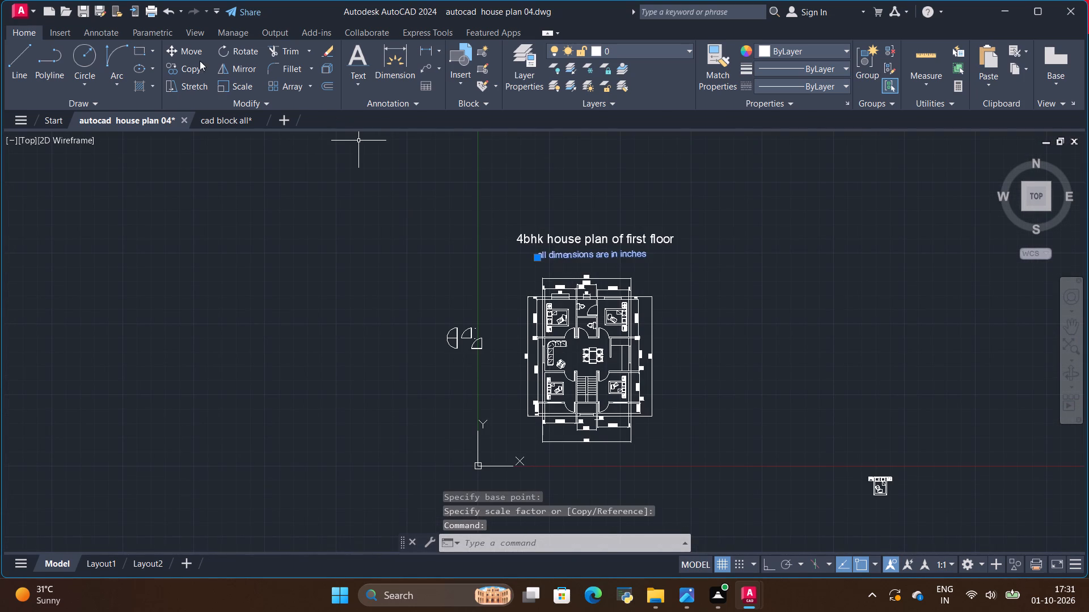
{"action": "left_click", "coordinate": [184, 54]}
{"action": "scroll", "coordinate": [658, 303], "scroll_direction": "up", "scroll_amount": 1}
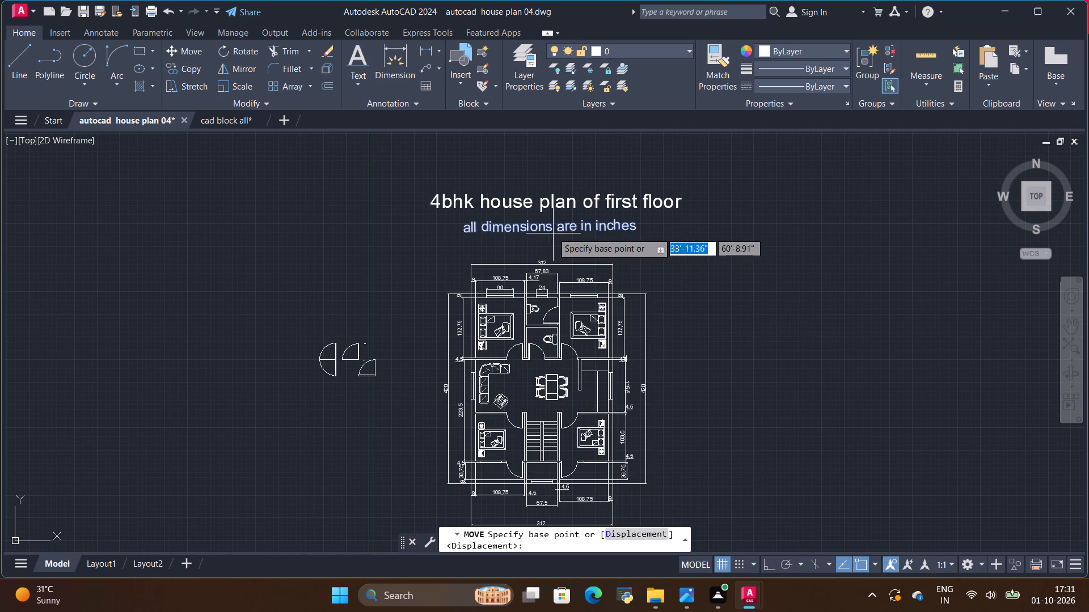
{"action": "left_click", "coordinate": [548, 228]}
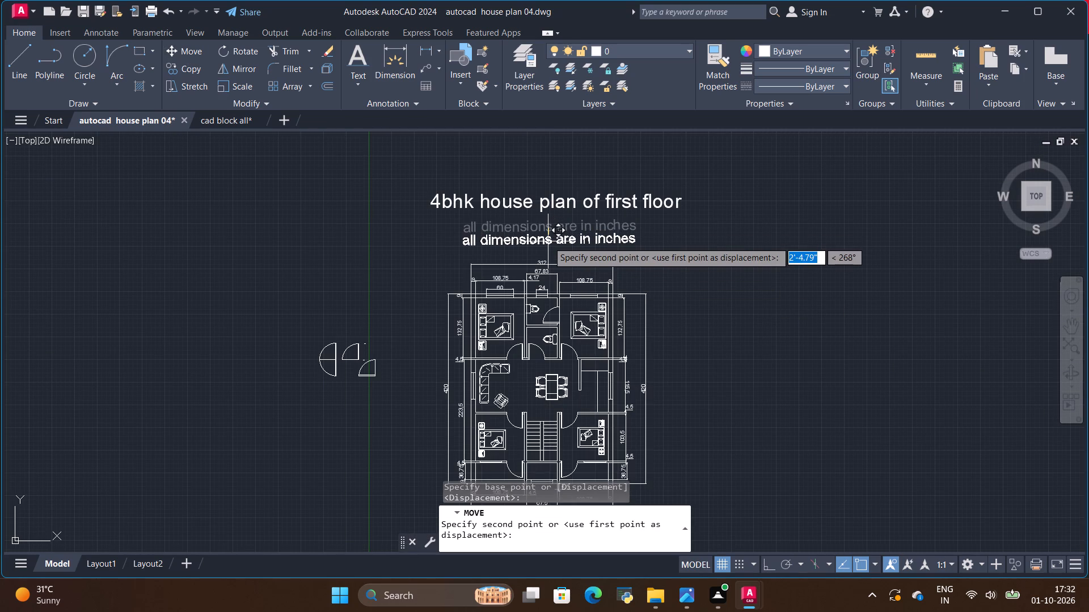
{"action": "left_click", "coordinate": [548, 241]}
Move the 4bhk title slightly south so it sits closer above the dimensions note.
{"action": "left_click", "coordinate": [534, 203]}
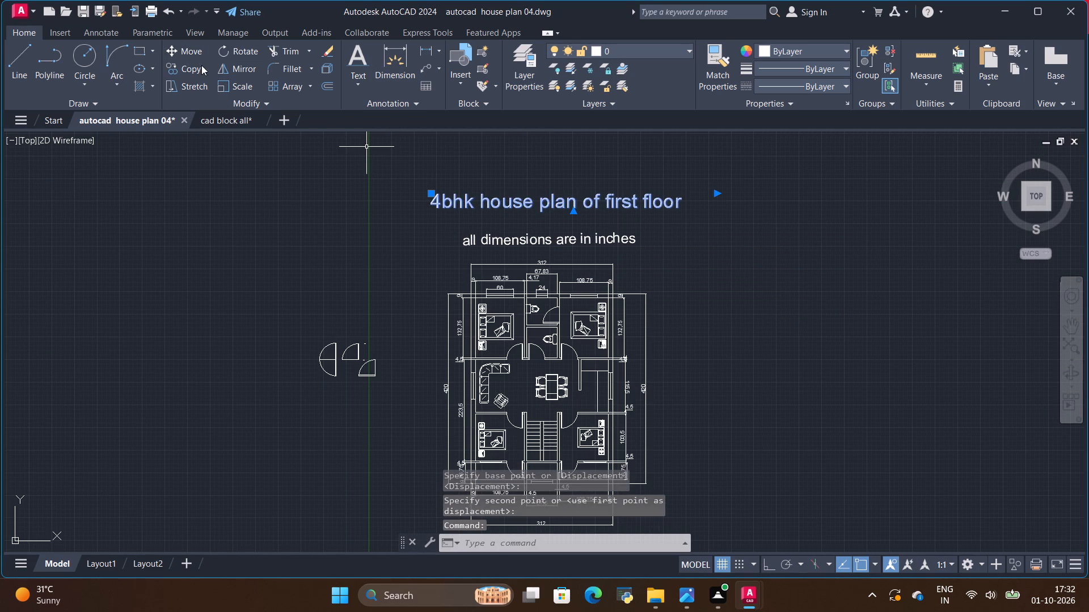
{"action": "left_click", "coordinate": [195, 54]}
{"action": "left_click", "coordinate": [510, 209]}
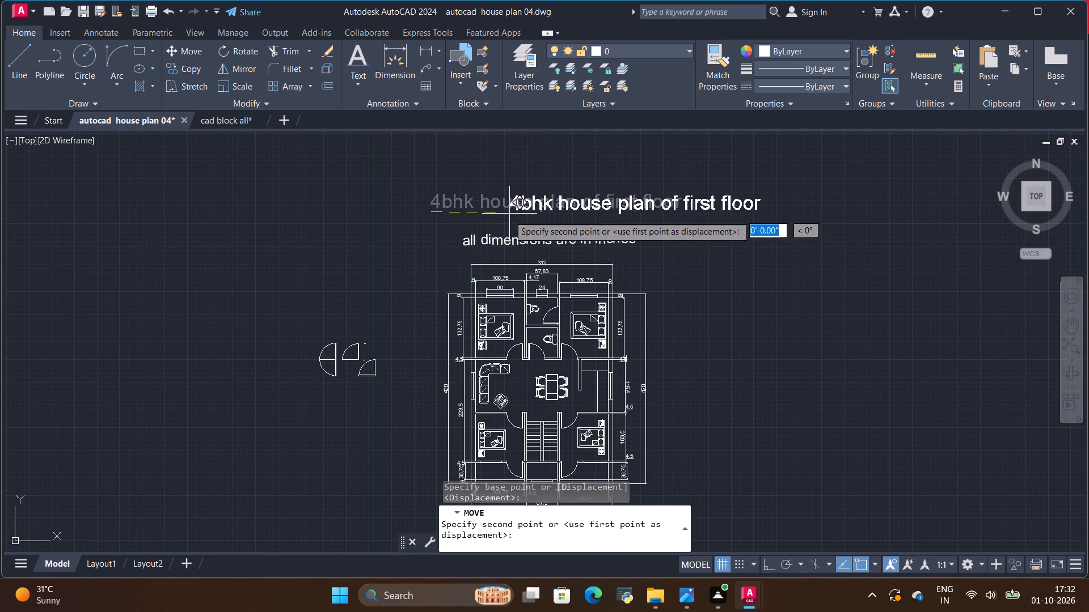
{"action": "left_click", "coordinate": [433, 222]}
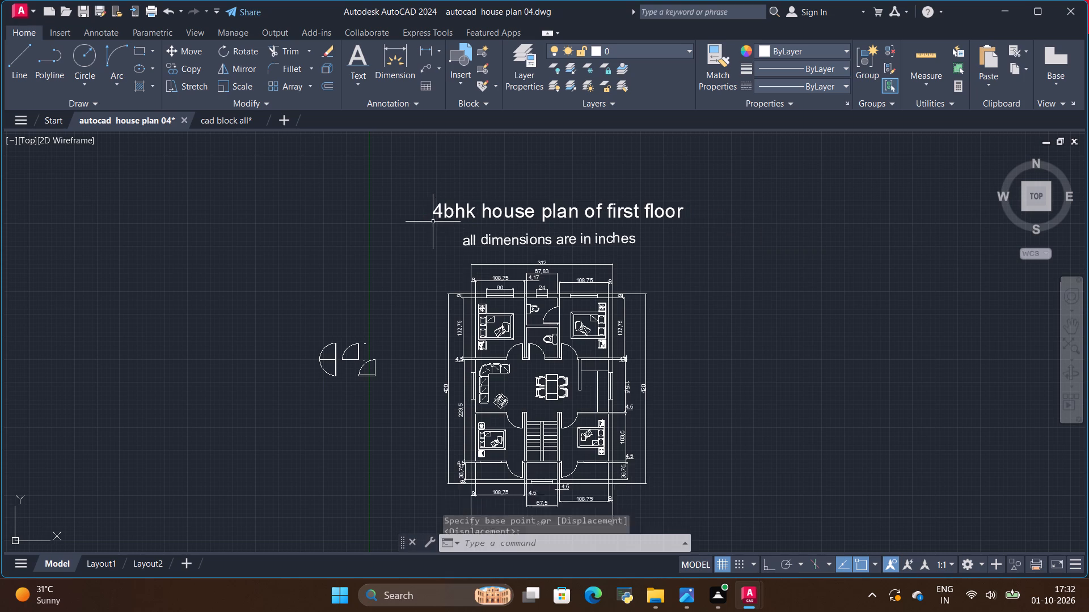
Examine the titled plan as a whole, its north dimensions, the small south room and the staircase area.
{"action": "scroll", "coordinate": [516, 223], "scroll_direction": "down", "scroll_amount": 1}
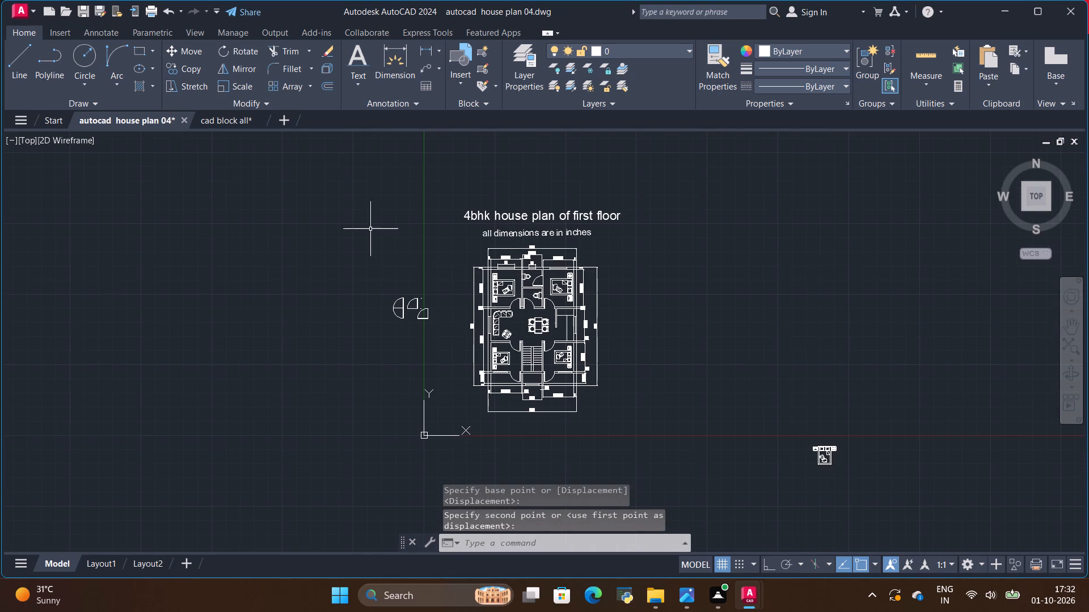
{"action": "scroll", "coordinate": [575, 348], "scroll_direction": "up", "scroll_amount": 1}
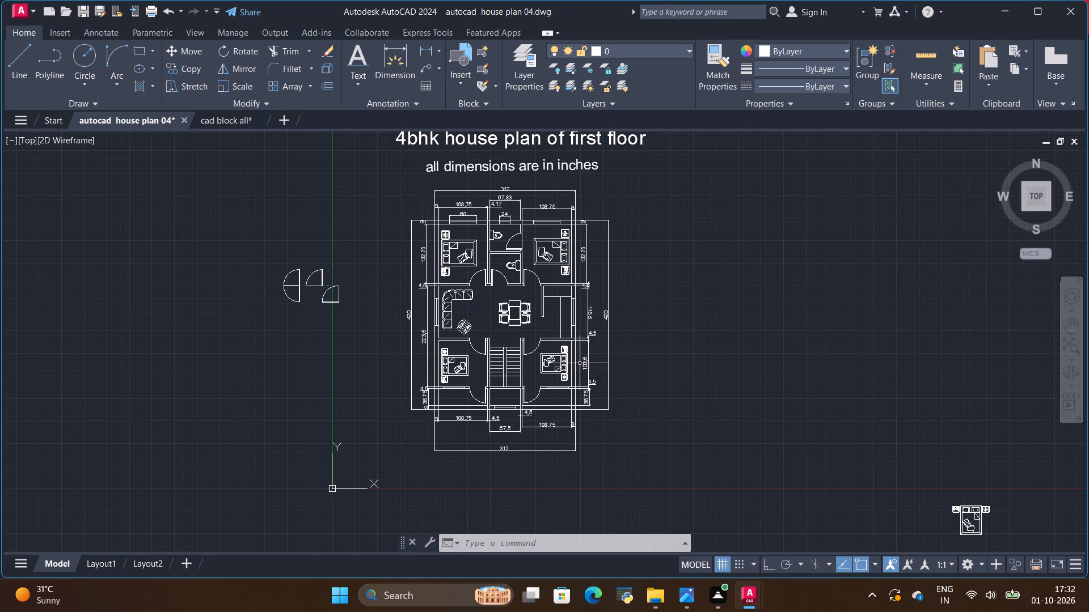
{"action": "scroll", "coordinate": [553, 363], "scroll_direction": "down", "scroll_amount": 2}
{"action": "scroll", "coordinate": [486, 316], "scroll_direction": "up", "scroll_amount": 3}
{"action": "scroll", "coordinate": [548, 205], "scroll_direction": "up", "scroll_amount": 2}
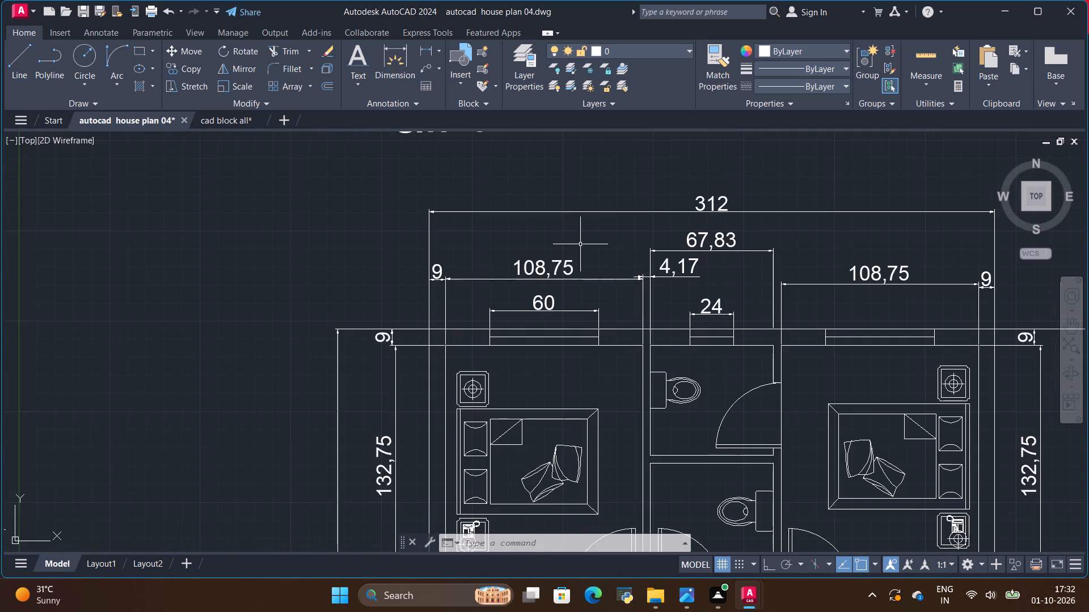
{"action": "scroll", "coordinate": [700, 301], "scroll_direction": "down", "scroll_amount": 3}
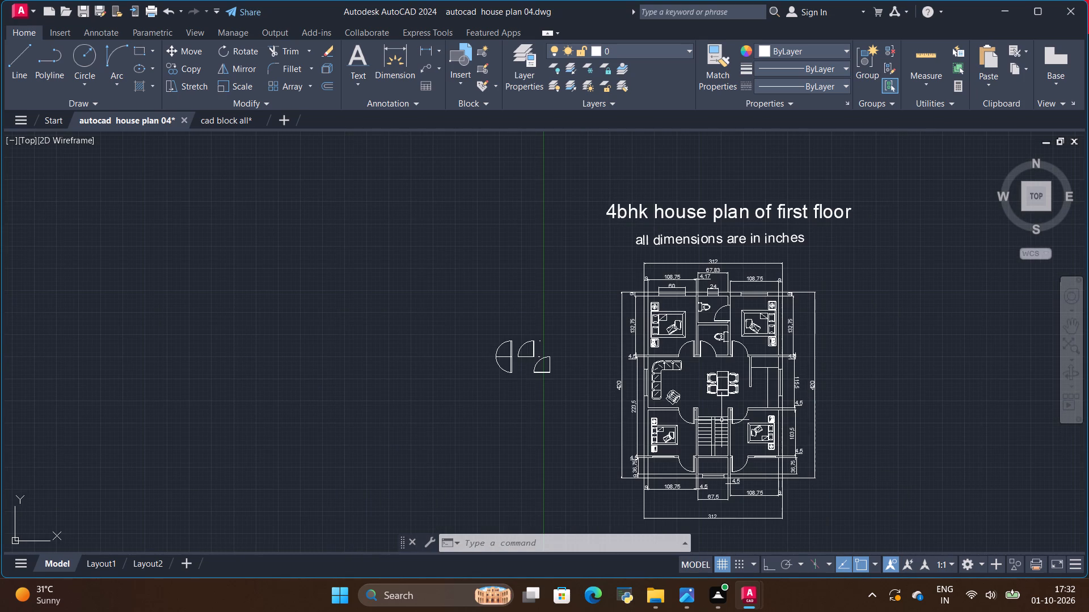
{"action": "scroll", "coordinate": [718, 410], "scroll_direction": "down", "scroll_amount": 1}
{"action": "scroll", "coordinate": [706, 501], "scroll_direction": "up", "scroll_amount": 1}
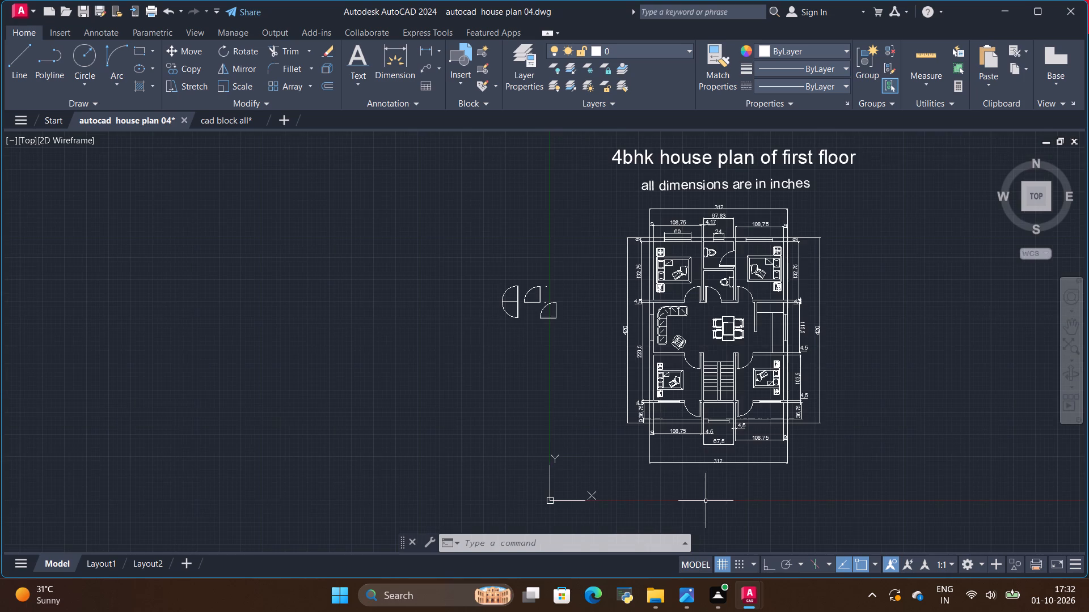
{"action": "scroll", "coordinate": [721, 459], "scroll_direction": "up", "scroll_amount": 2}
{"action": "scroll", "coordinate": [733, 334], "scroll_direction": "up", "scroll_amount": 3}
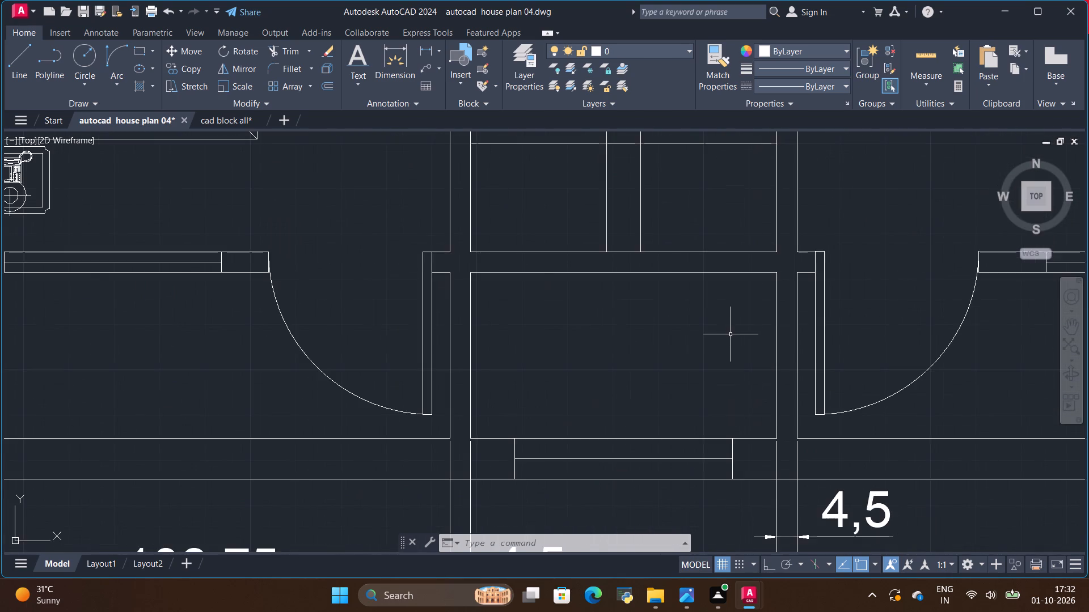
{"action": "scroll", "coordinate": [730, 335], "scroll_direction": "down", "scroll_amount": 4}
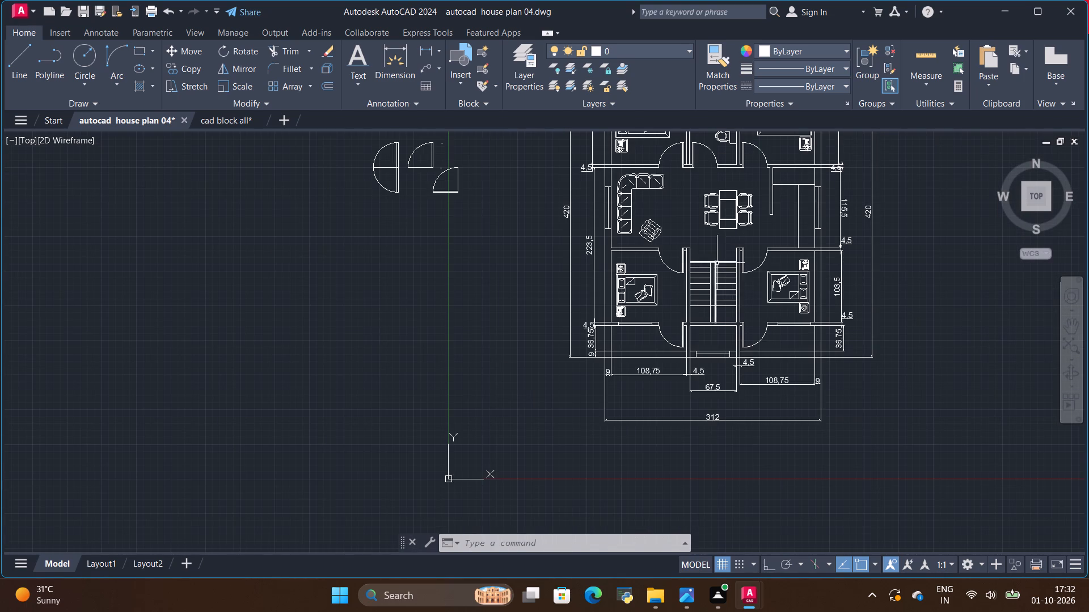
{"action": "scroll", "coordinate": [719, 245], "scroll_direction": "up", "scroll_amount": 3}
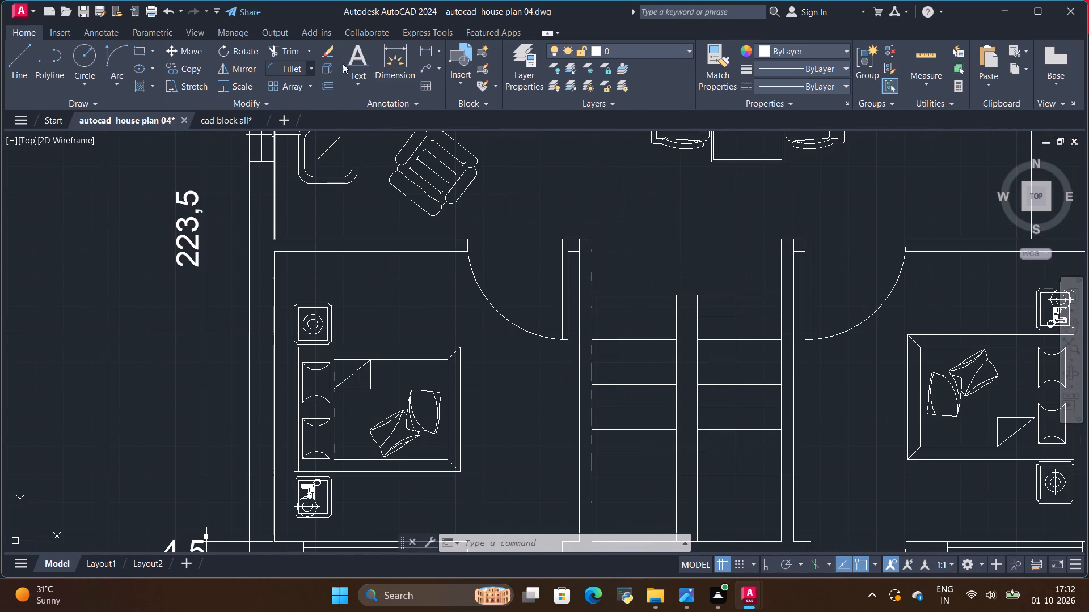
Dimension the staircase's clear width between its side walls, placing the dimension line just north of the stair opening.
{"action": "left_click", "coordinate": [374, 59]}
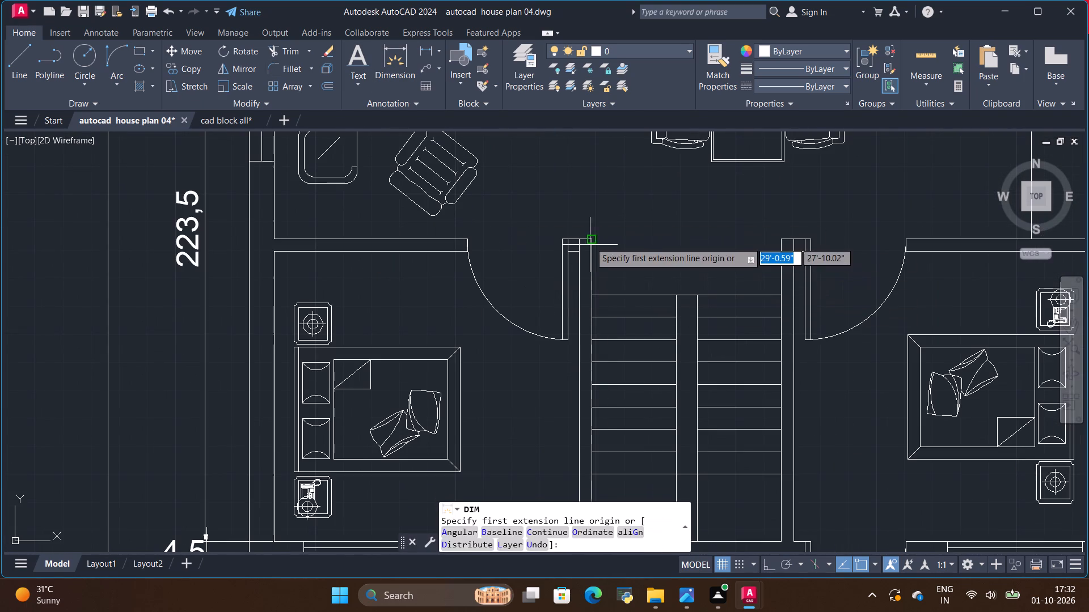
{"action": "left_click", "coordinate": [590, 241]}
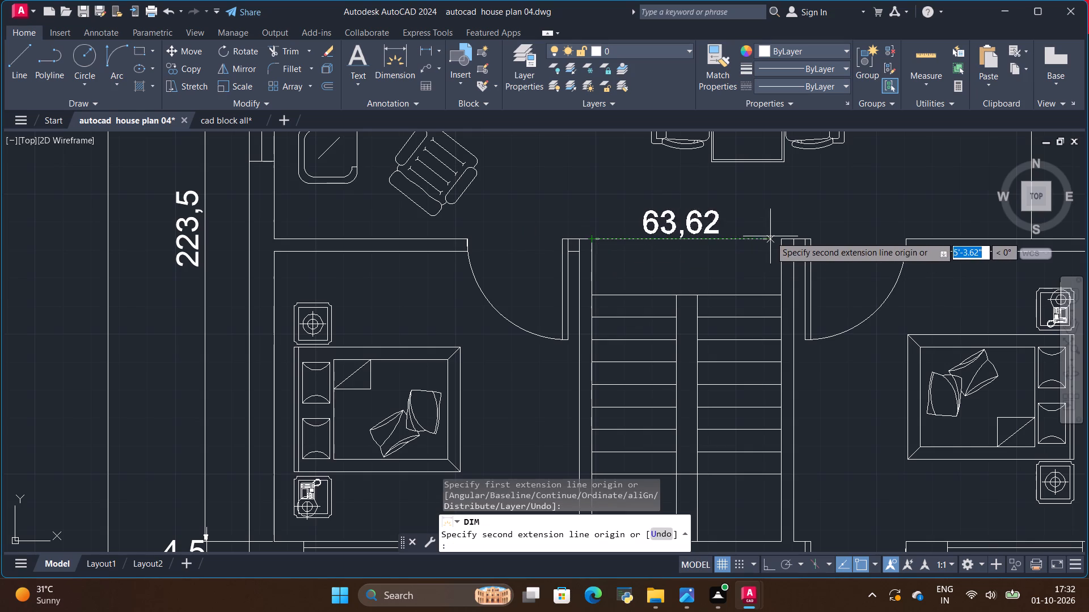
{"action": "left_click", "coordinate": [782, 242]}
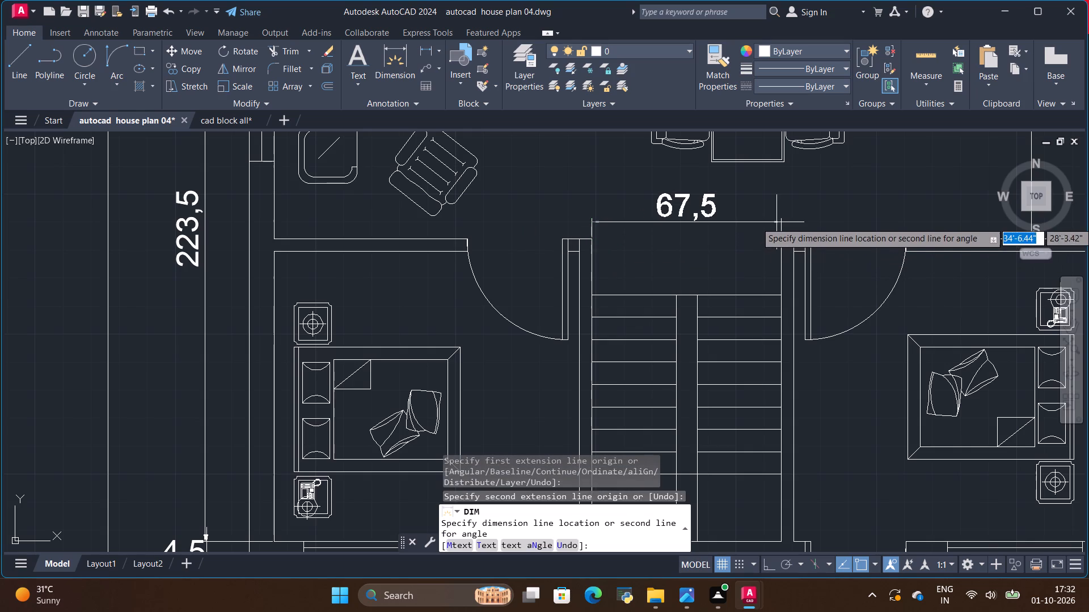
{"action": "left_click", "coordinate": [776, 220]}
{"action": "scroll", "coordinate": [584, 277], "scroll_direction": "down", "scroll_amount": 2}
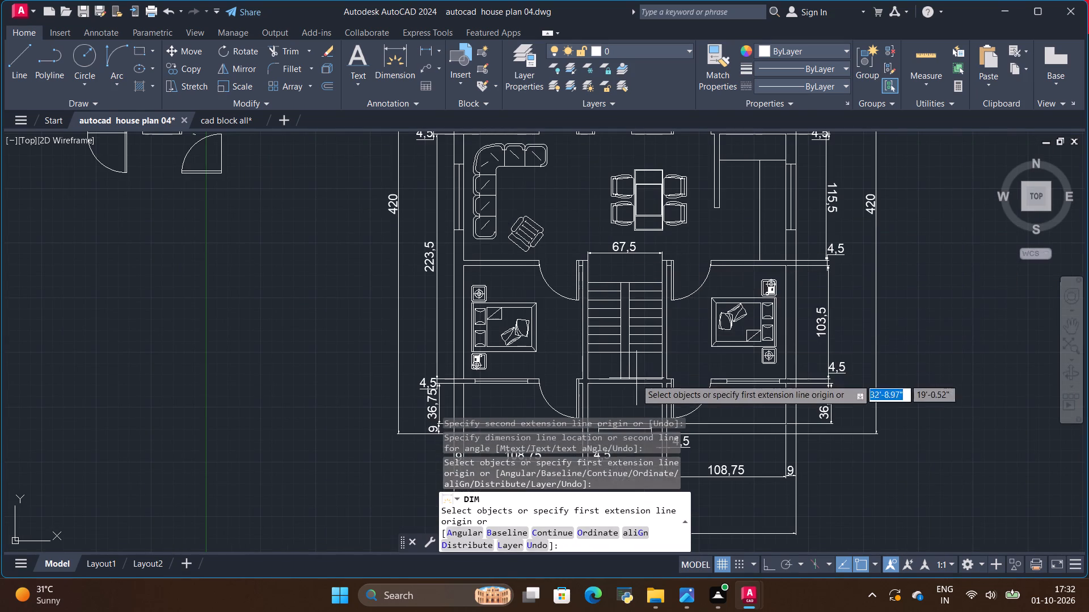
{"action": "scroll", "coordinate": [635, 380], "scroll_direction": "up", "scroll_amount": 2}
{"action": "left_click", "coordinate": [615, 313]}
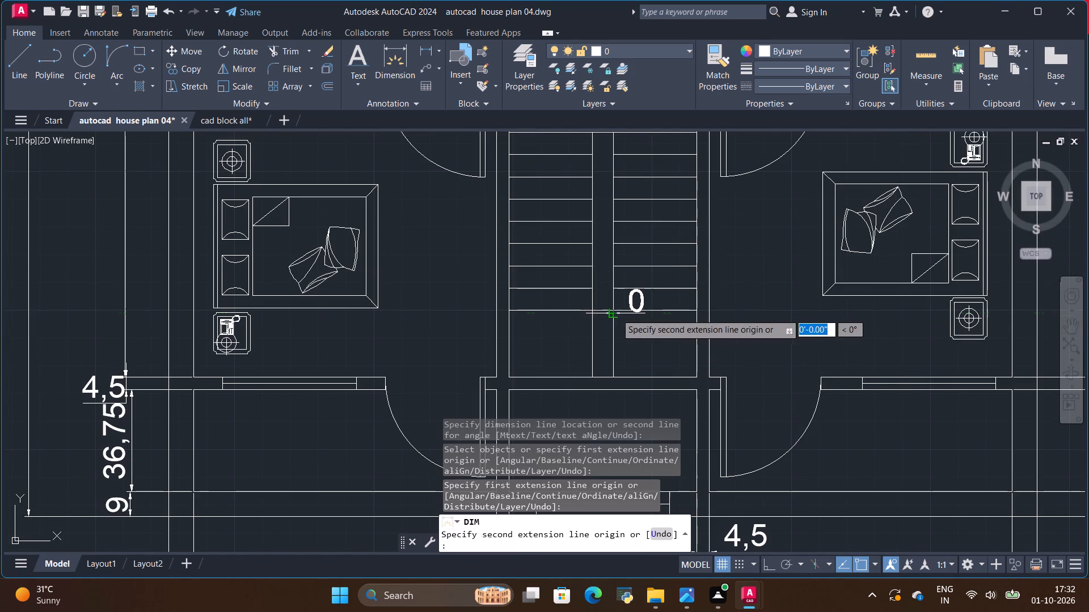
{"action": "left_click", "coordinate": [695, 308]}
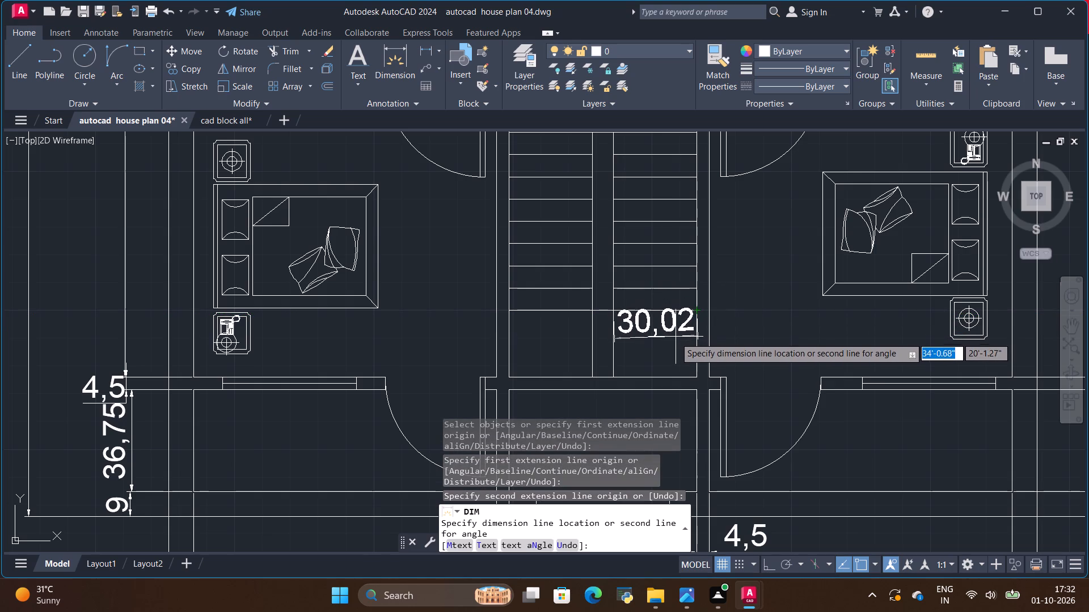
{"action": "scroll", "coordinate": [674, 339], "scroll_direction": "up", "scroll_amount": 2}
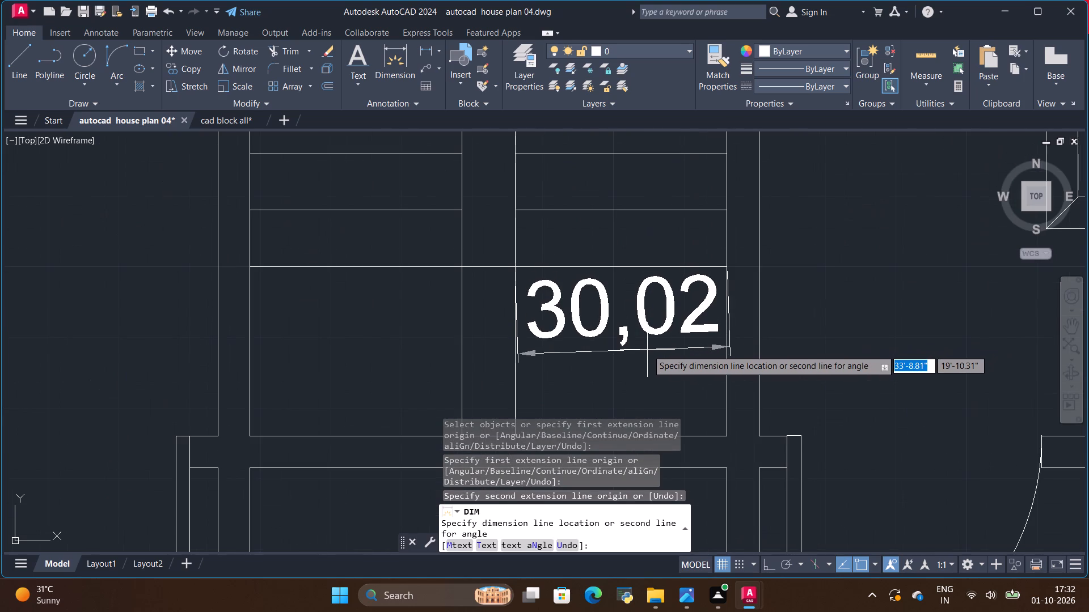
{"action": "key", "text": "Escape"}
Dimension the width of the east stair flight along its southernmost tread line, placing the dimension just south of it.
{"action": "left_click", "coordinate": [383, 65]}
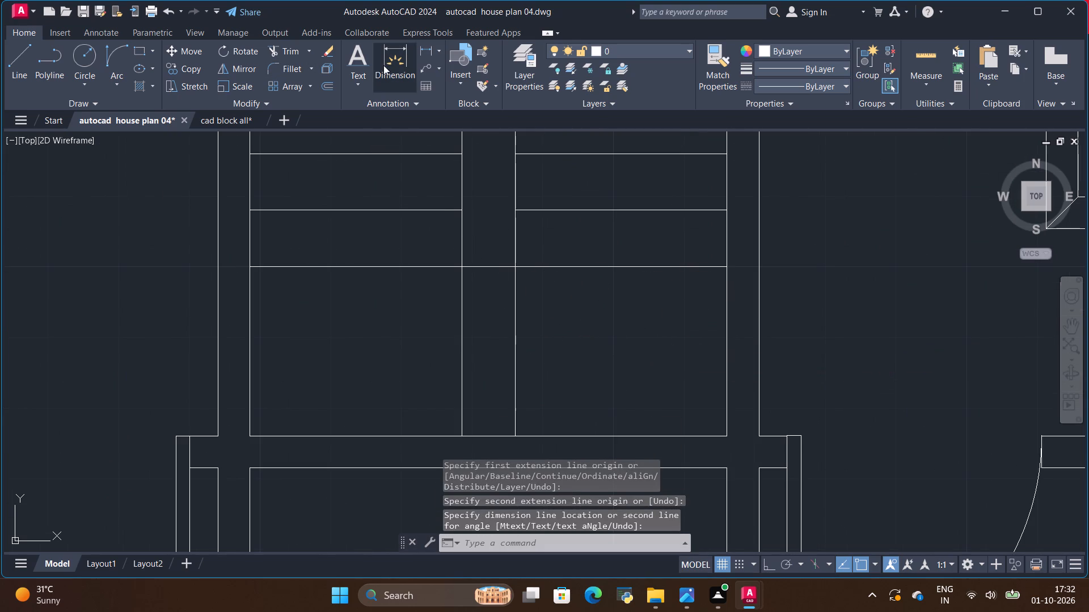
{"action": "left_click", "coordinate": [516, 266]}
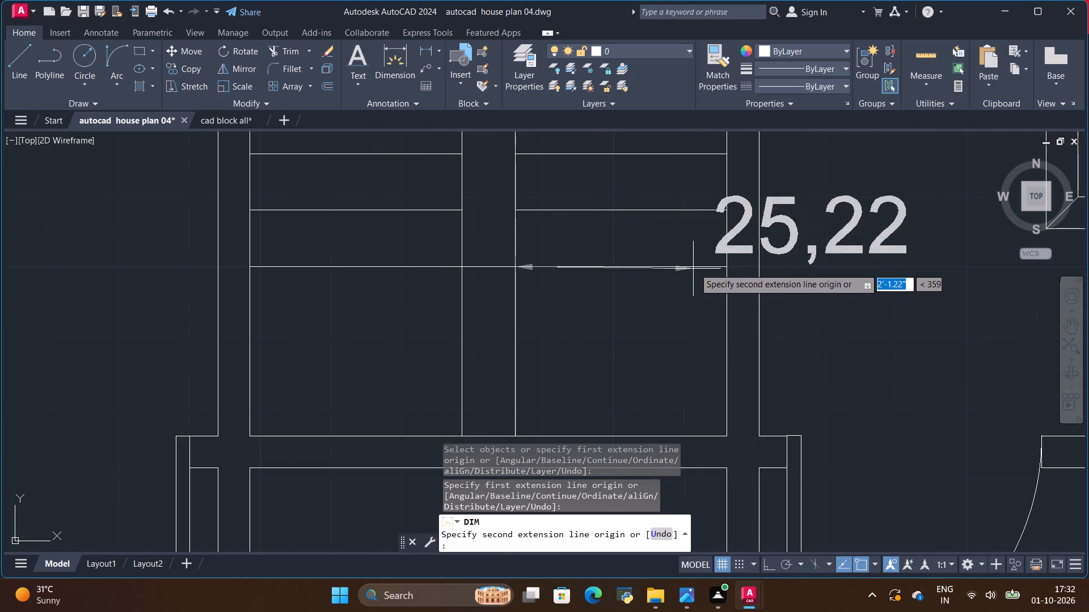
{"action": "left_click", "coordinate": [725, 265]}
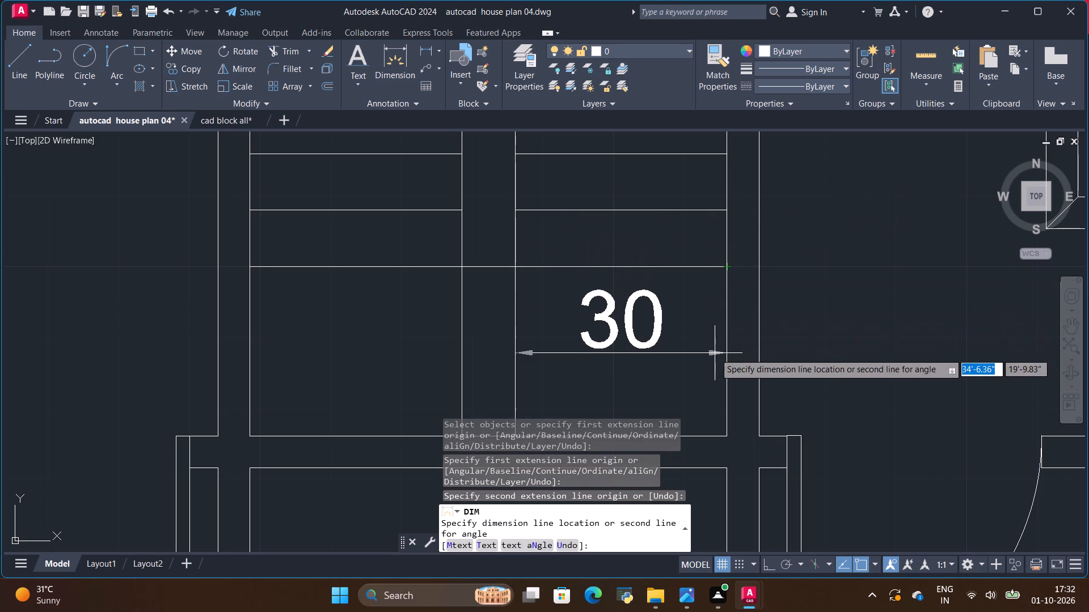
{"action": "left_click", "coordinate": [715, 353]}
Dimension the depth of one tread near the south end of the east stair flight, placing the dimension east of the stair wall.
{"action": "scroll", "coordinate": [581, 335], "scroll_direction": "down", "scroll_amount": 3}
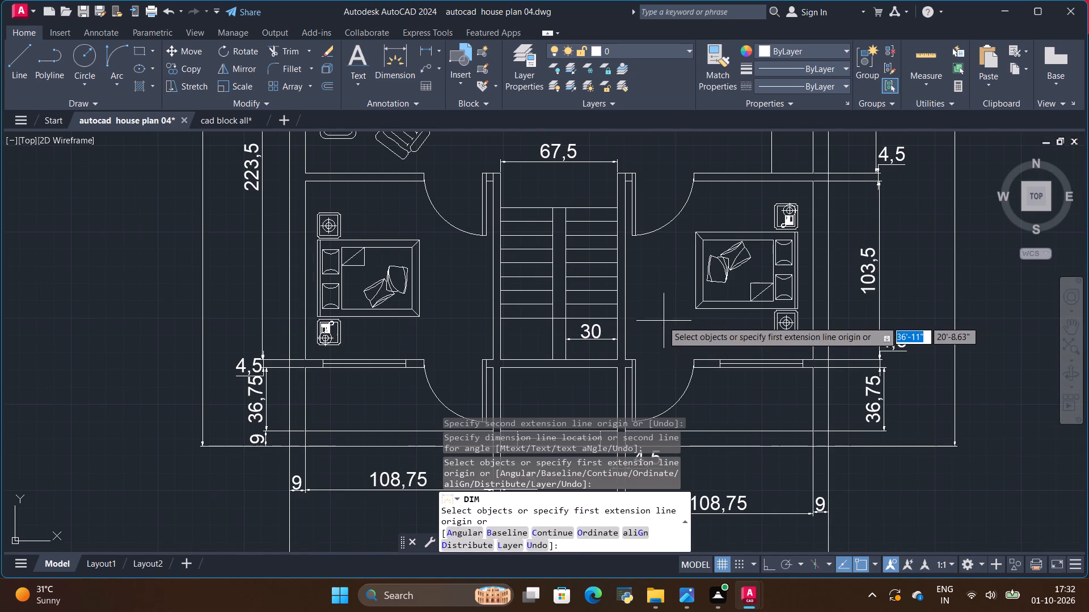
{"action": "scroll", "coordinate": [609, 286], "scroll_direction": "up", "scroll_amount": 3}
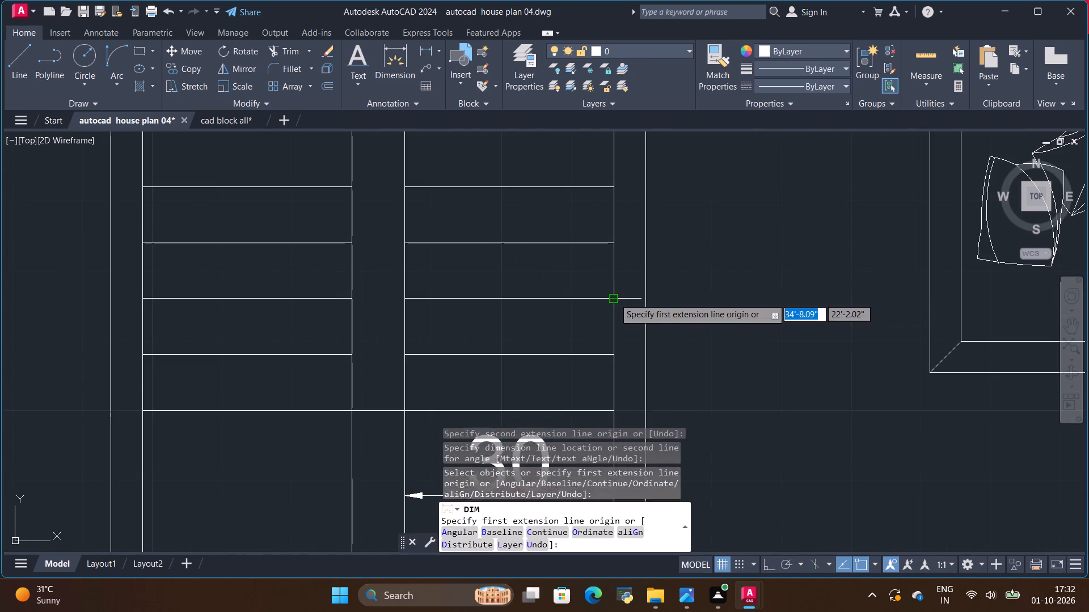
{"action": "left_click", "coordinate": [614, 298]}
{"action": "left_click", "coordinate": [614, 354]}
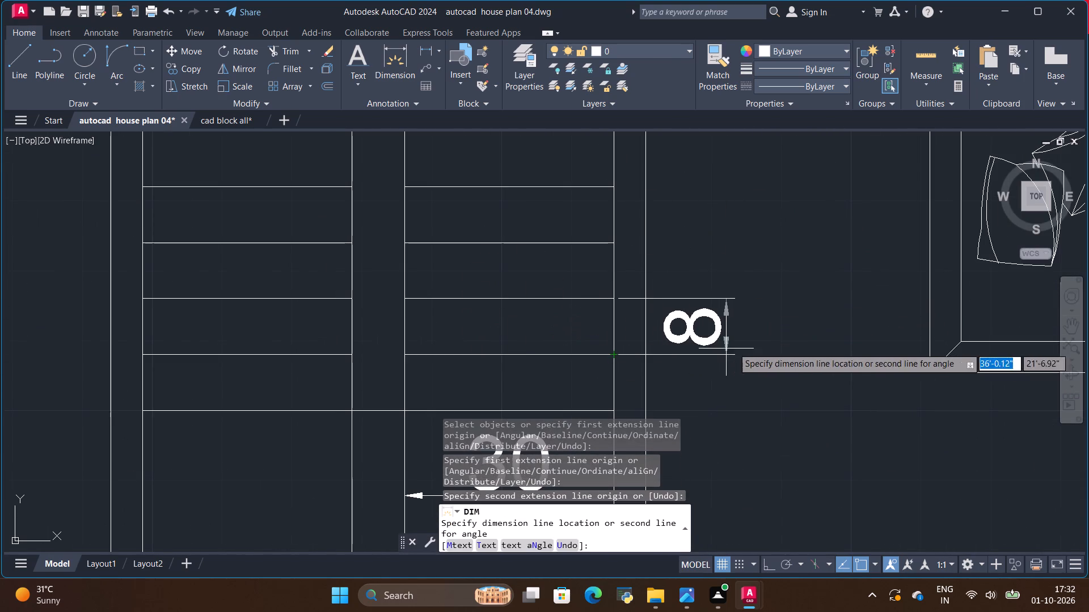
{"action": "left_click", "coordinate": [741, 346]}
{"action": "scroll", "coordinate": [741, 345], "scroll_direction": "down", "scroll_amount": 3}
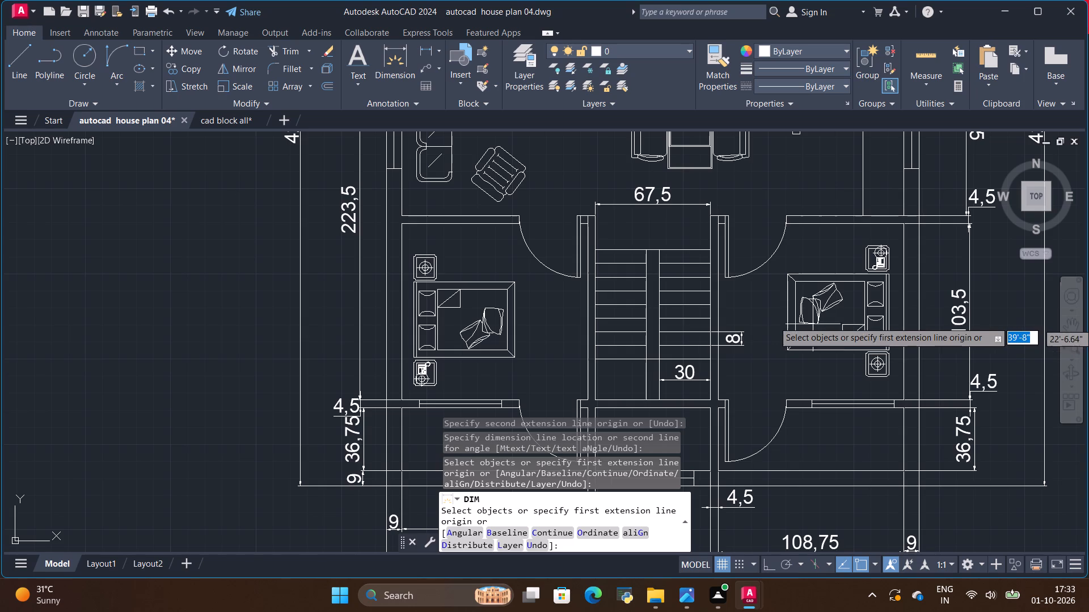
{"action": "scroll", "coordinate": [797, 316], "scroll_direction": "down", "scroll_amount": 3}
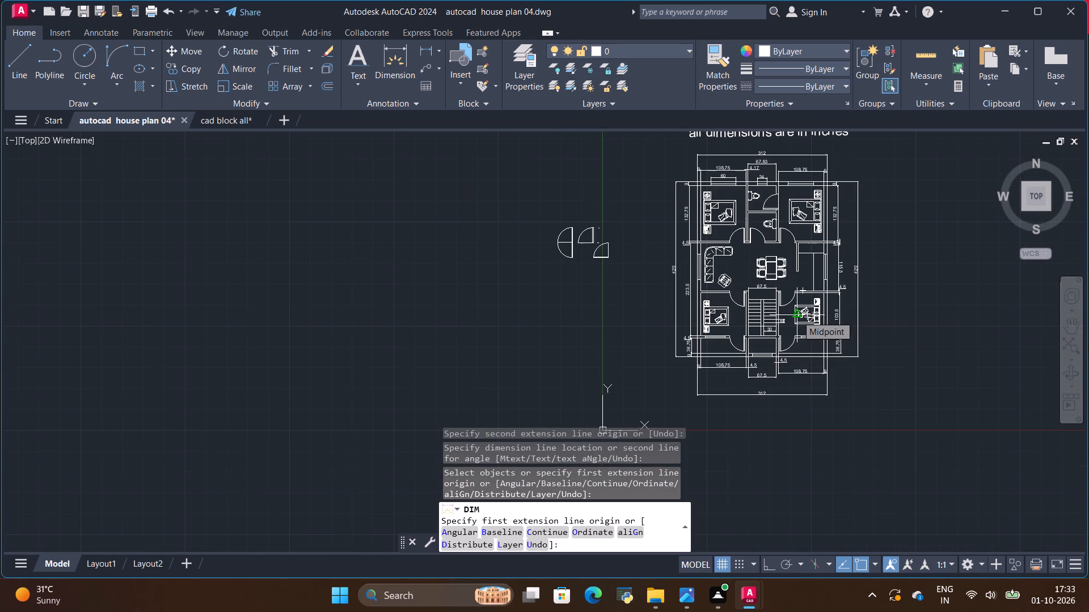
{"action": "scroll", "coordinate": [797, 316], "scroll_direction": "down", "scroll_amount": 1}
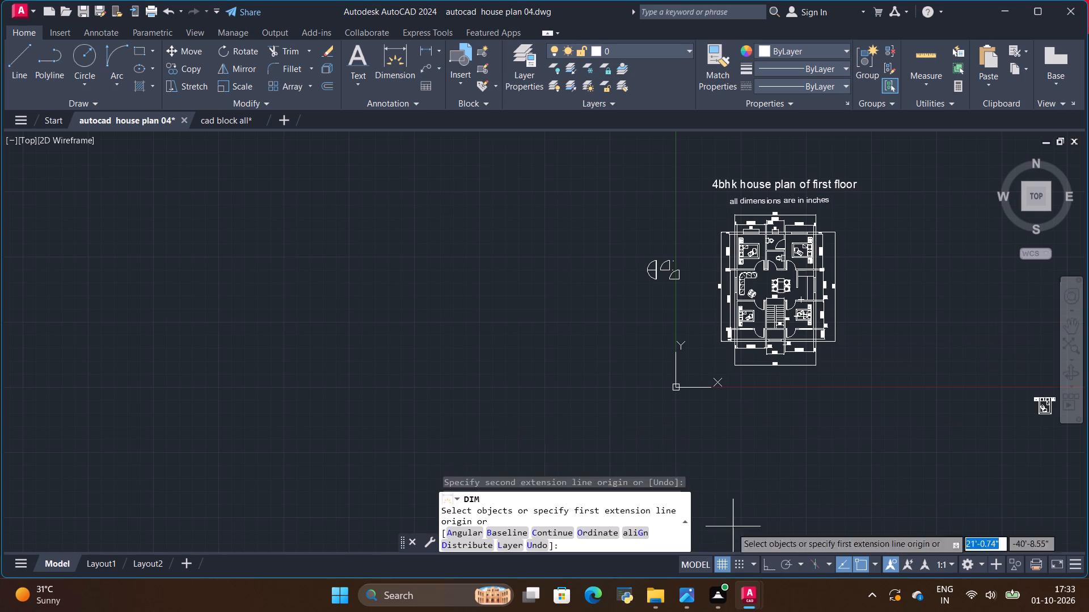
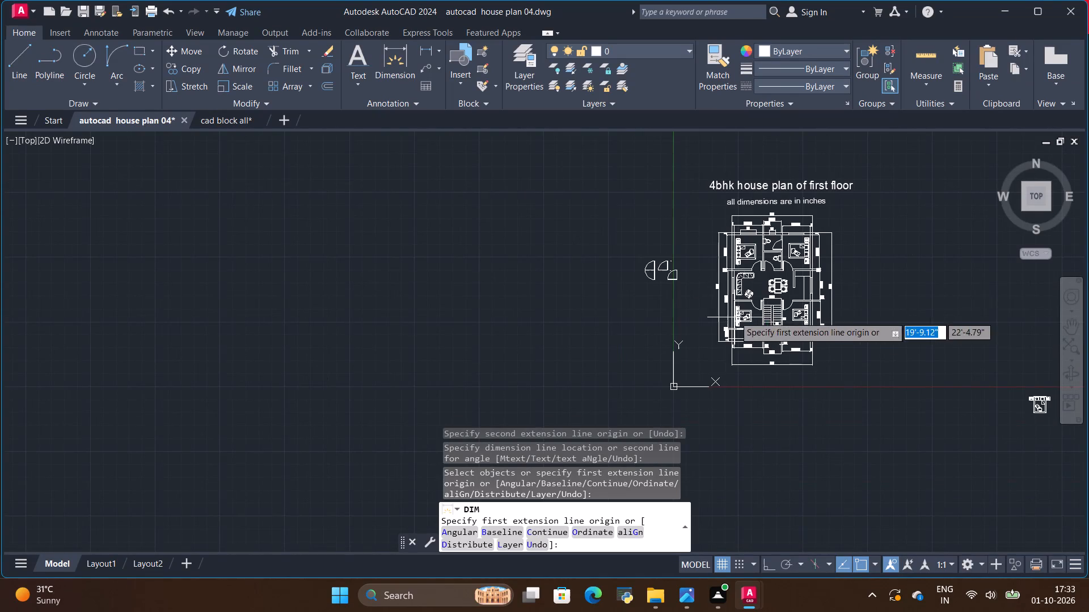
Add a horizontal dimension across the lower toilet's door opening, placing the dimension line just below the wall.
{"action": "scroll", "coordinate": [740, 265], "scroll_direction": "up", "scroll_amount": 1}
{"action": "scroll", "coordinate": [741, 265], "scroll_direction": "down", "scroll_amount": 1}
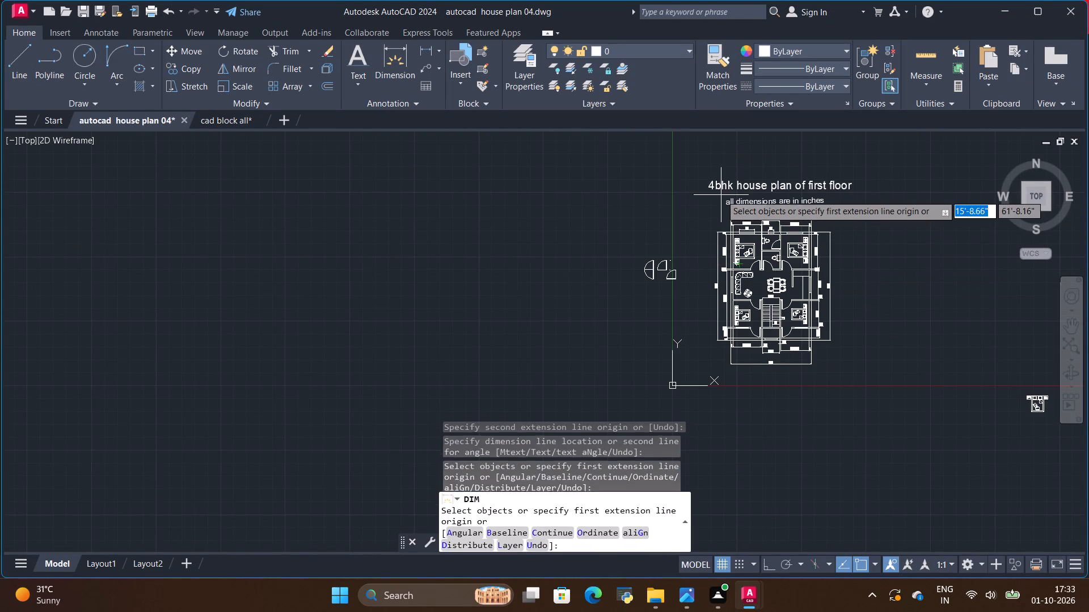
{"action": "scroll", "coordinate": [721, 195], "scroll_direction": "up", "scroll_amount": 1}
{"action": "scroll", "coordinate": [721, 195], "scroll_direction": "down", "scroll_amount": 1}
{"action": "scroll", "coordinate": [769, 220], "scroll_direction": "up", "scroll_amount": 1}
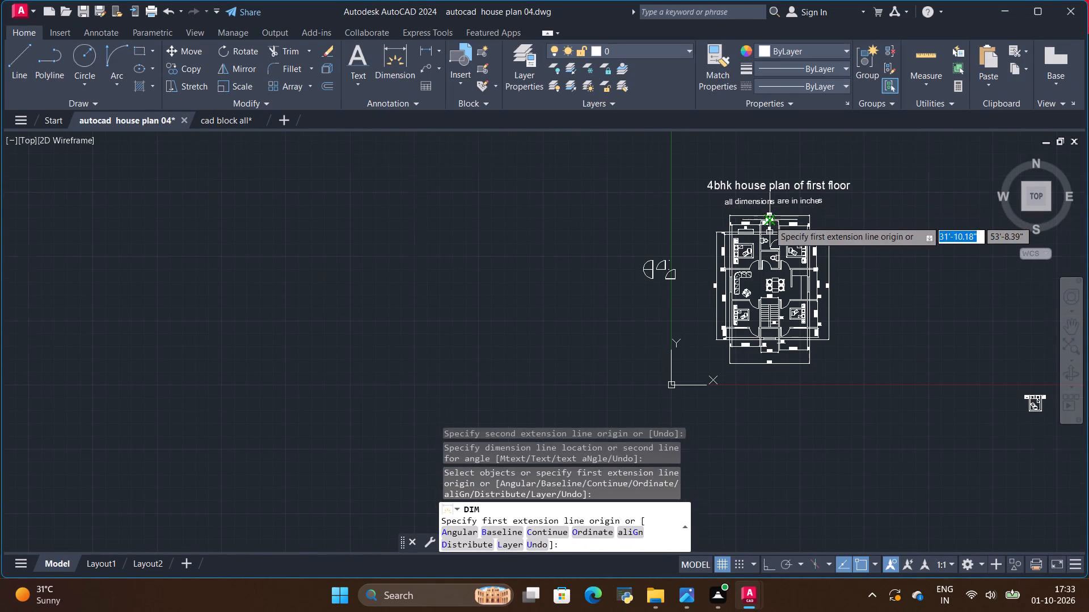
{"action": "scroll", "coordinate": [735, 245], "scroll_direction": "up", "scroll_amount": 1}
{"action": "scroll", "coordinate": [814, 236], "scroll_direction": "up", "scroll_amount": 2}
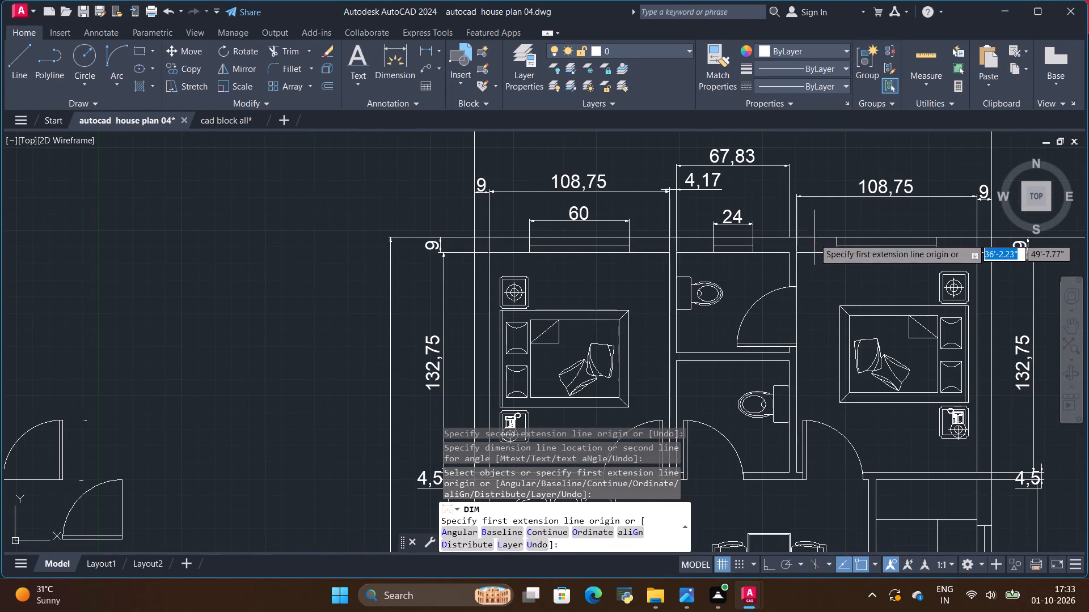
{"action": "scroll", "coordinate": [832, 393], "scroll_direction": "down", "scroll_amount": 1}
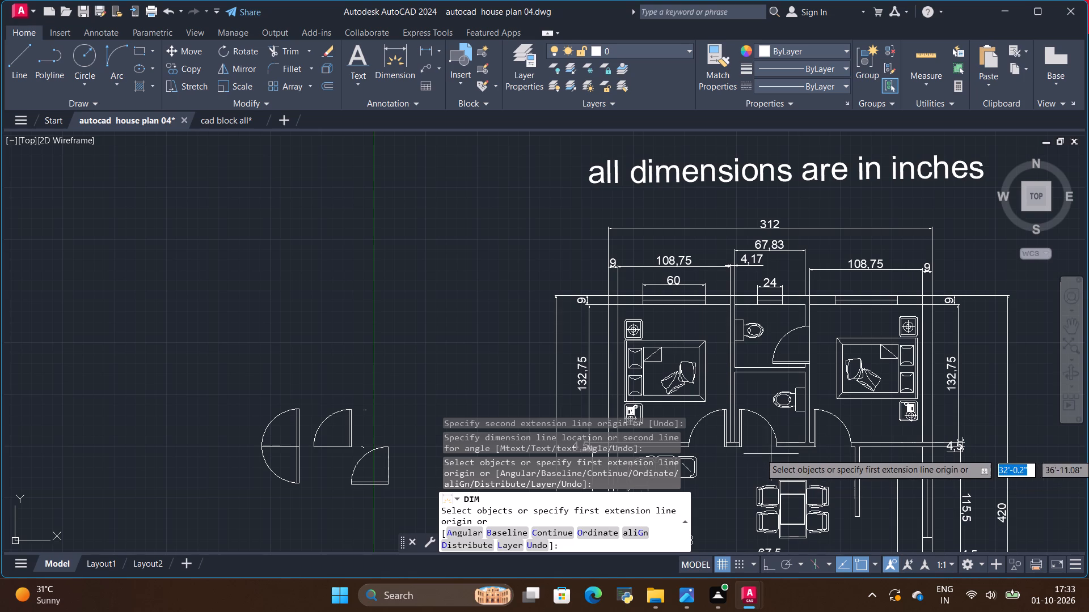
{"action": "scroll", "coordinate": [767, 458], "scroll_direction": "up", "scroll_amount": 3}
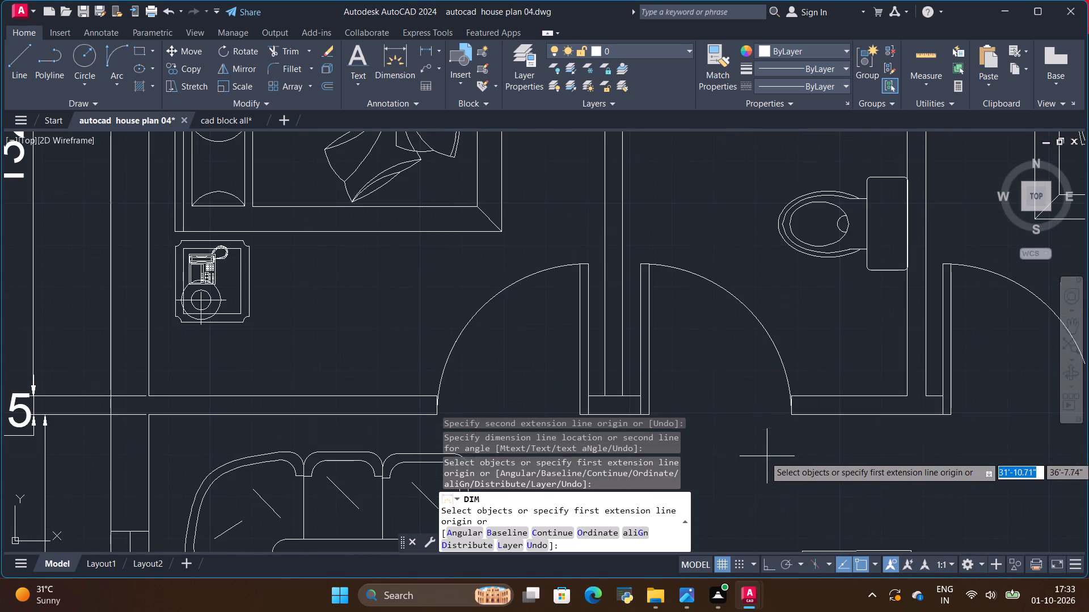
{"action": "scroll", "coordinate": [797, 370], "scroll_direction": "down", "scroll_amount": 1}
{"action": "left_click", "coordinate": [398, 65]}
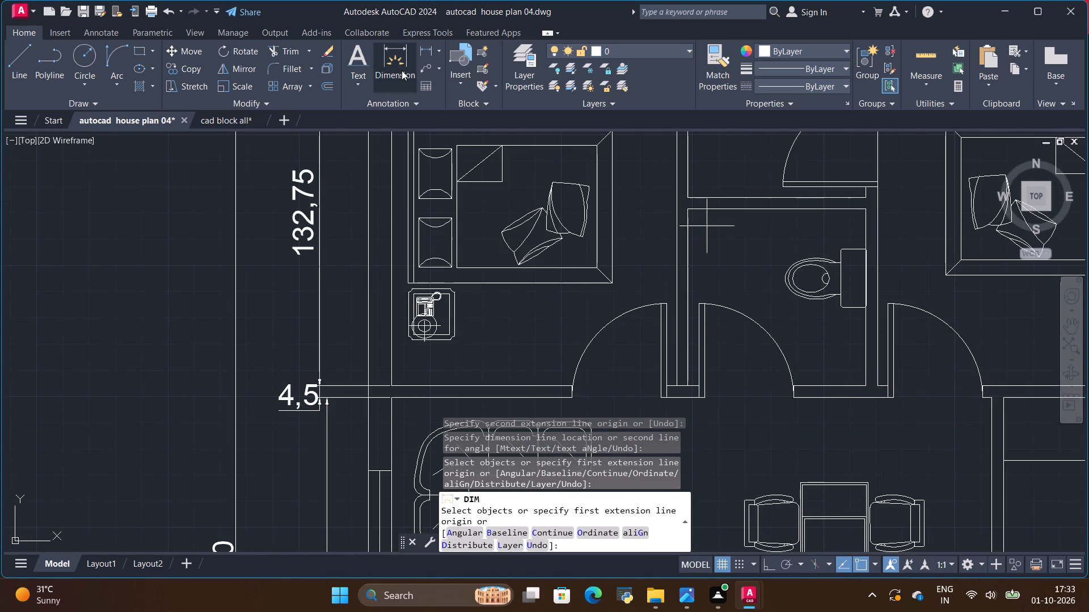
{"action": "scroll", "coordinate": [719, 412], "scroll_direction": "up", "scroll_amount": 2}
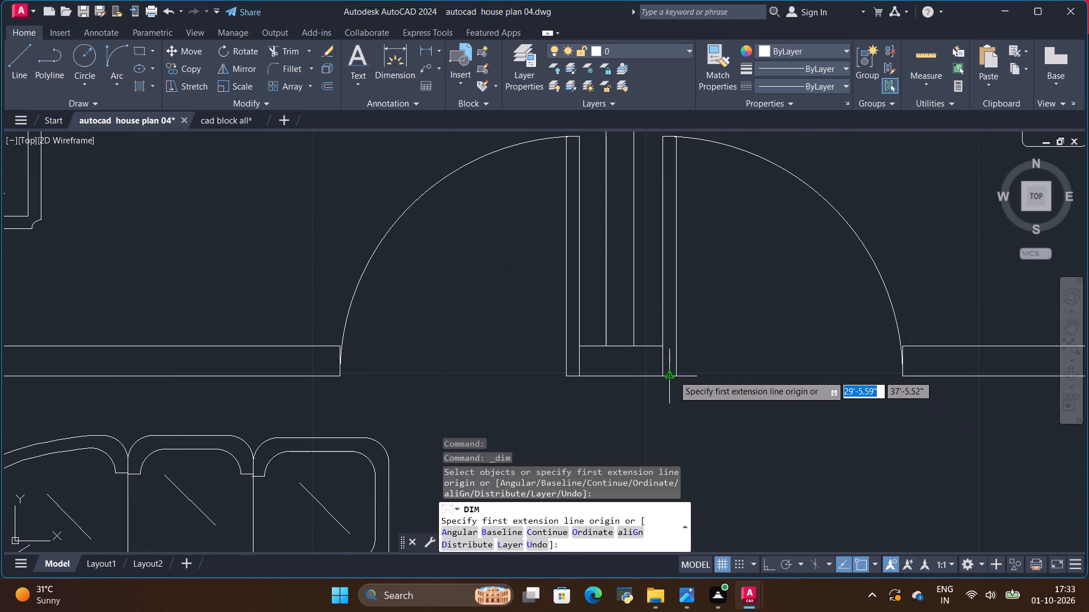
{"action": "left_click", "coordinate": [662, 376]}
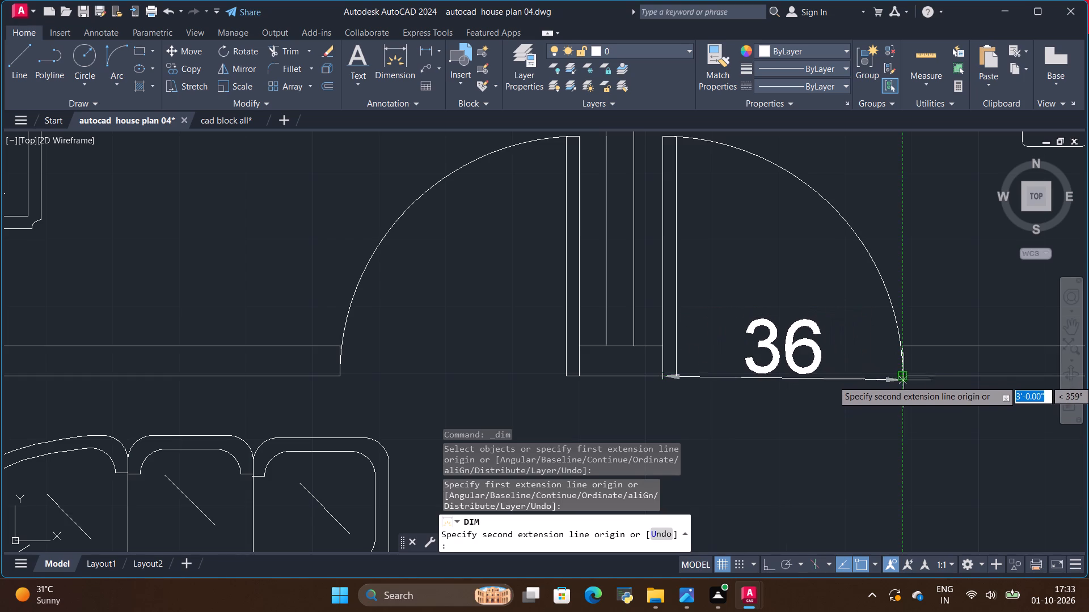
{"action": "left_click", "coordinate": [904, 377]}
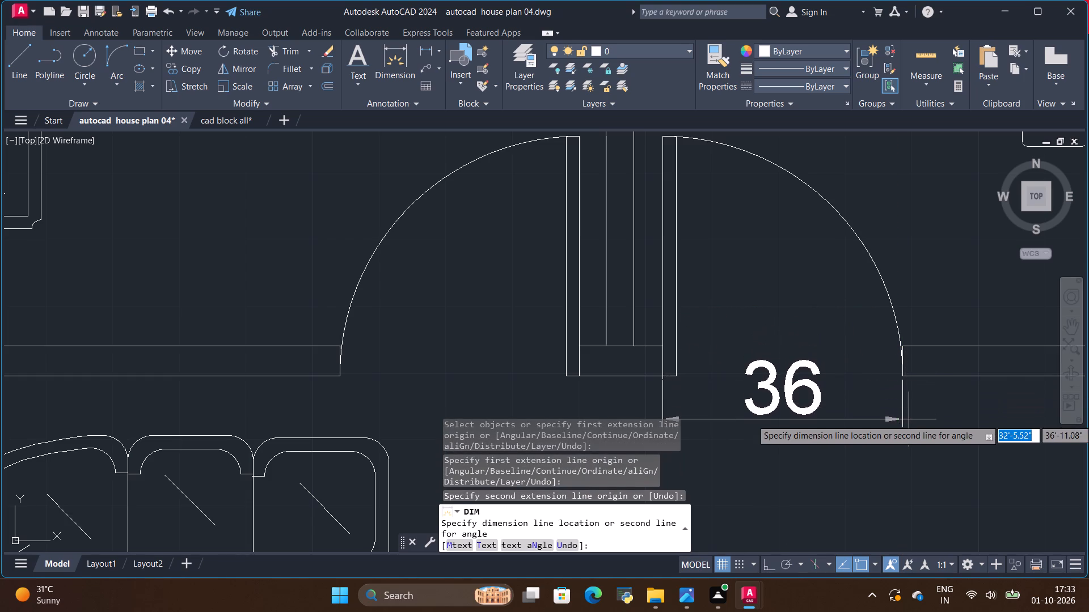
{"action": "left_click", "coordinate": [909, 419]}
Add a vertical dimension along the lower toilet's door leaf, placing the dimension line inside the door swing.
{"action": "scroll", "coordinate": [724, 290], "scroll_direction": "down", "scroll_amount": 1}
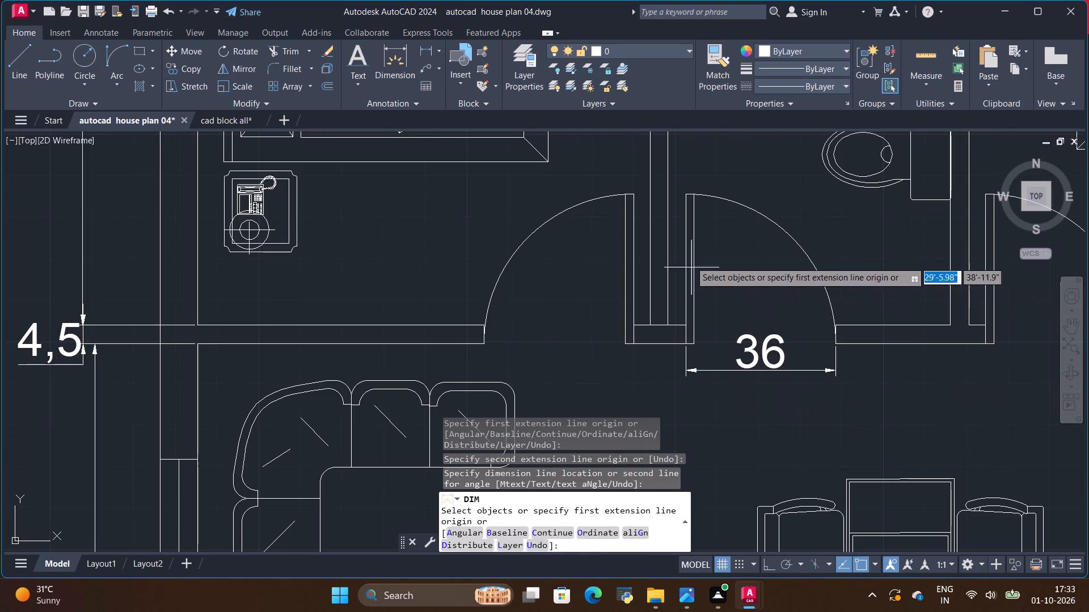
{"action": "scroll", "coordinate": [683, 194], "scroll_direction": "up", "scroll_amount": 1}
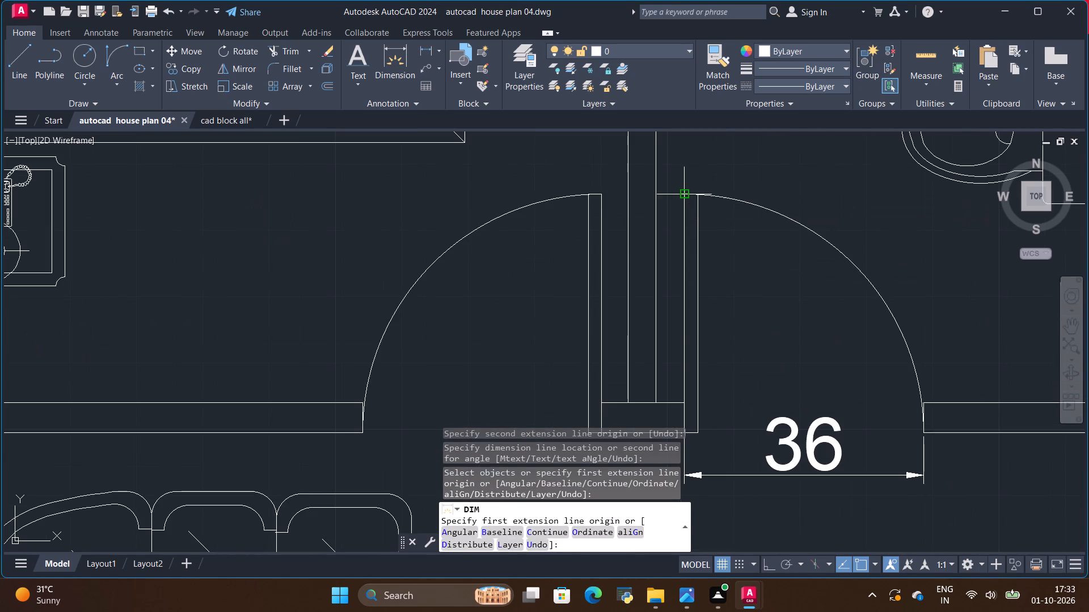
{"action": "left_click", "coordinate": [685, 194]}
{"action": "scroll", "coordinate": [730, 397], "scroll_direction": "down", "scroll_amount": 1}
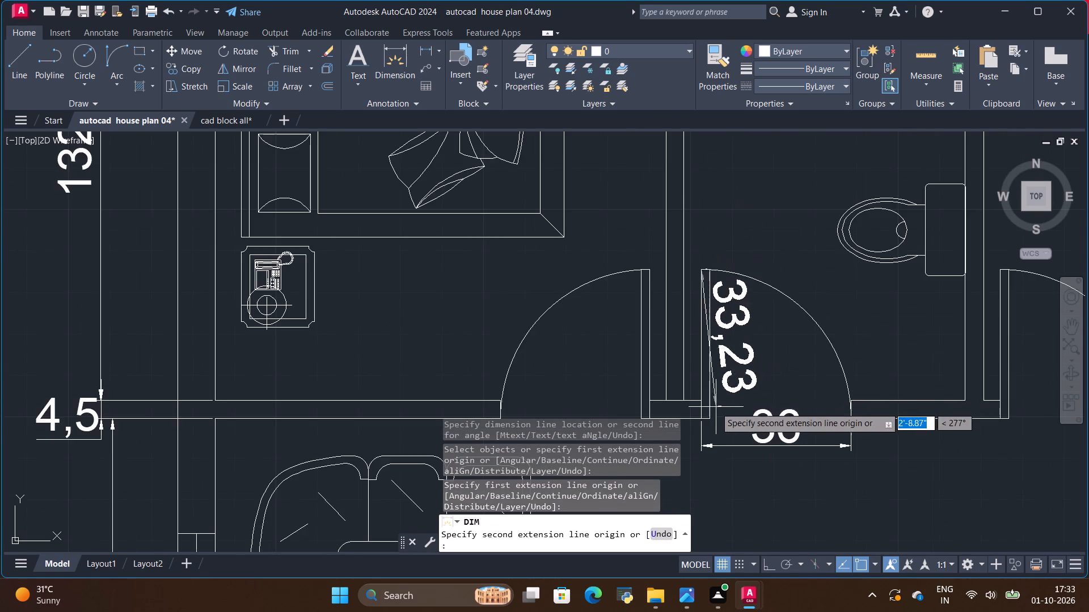
{"action": "scroll", "coordinate": [712, 410], "scroll_direction": "up", "scroll_amount": 2}
{"action": "left_click", "coordinate": [681, 436]}
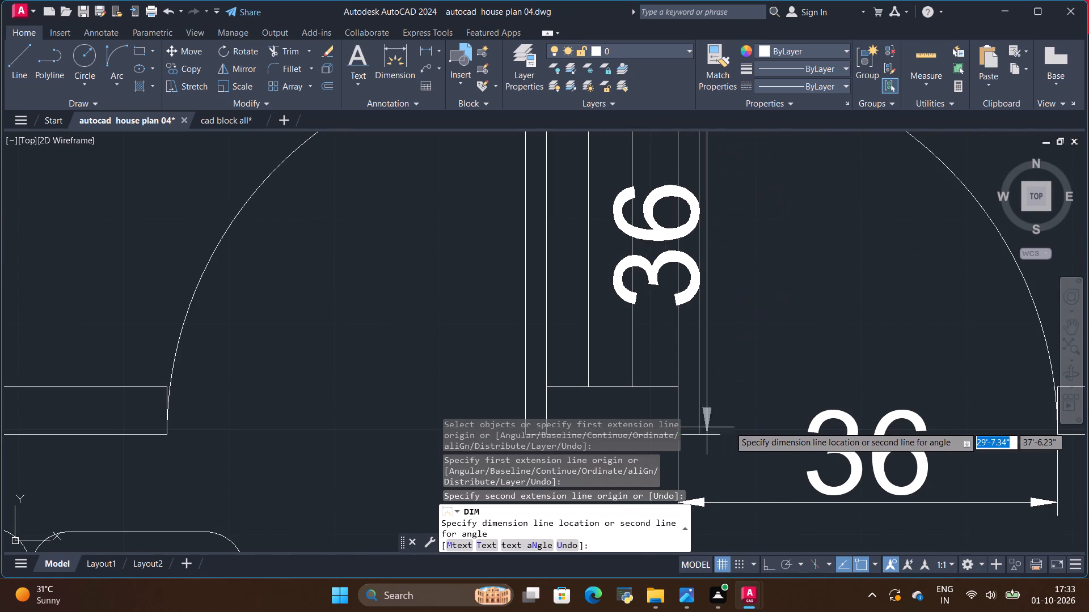
{"action": "left_click", "coordinate": [801, 422]}
{"action": "scroll", "coordinate": [801, 420], "scroll_direction": "down", "scroll_amount": 4}
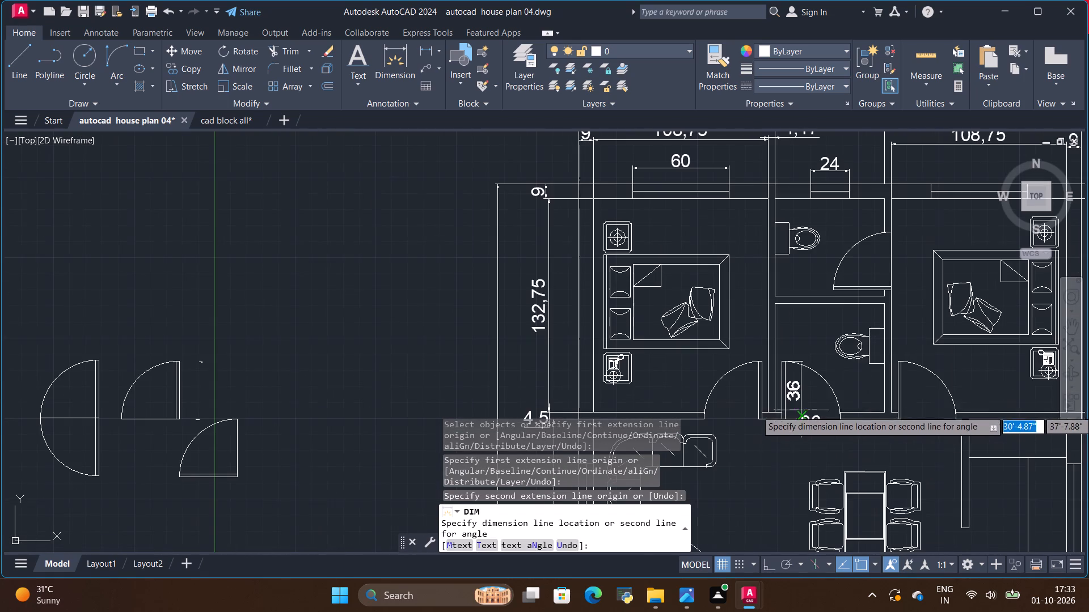
{"action": "left_click", "coordinate": [801, 374]}
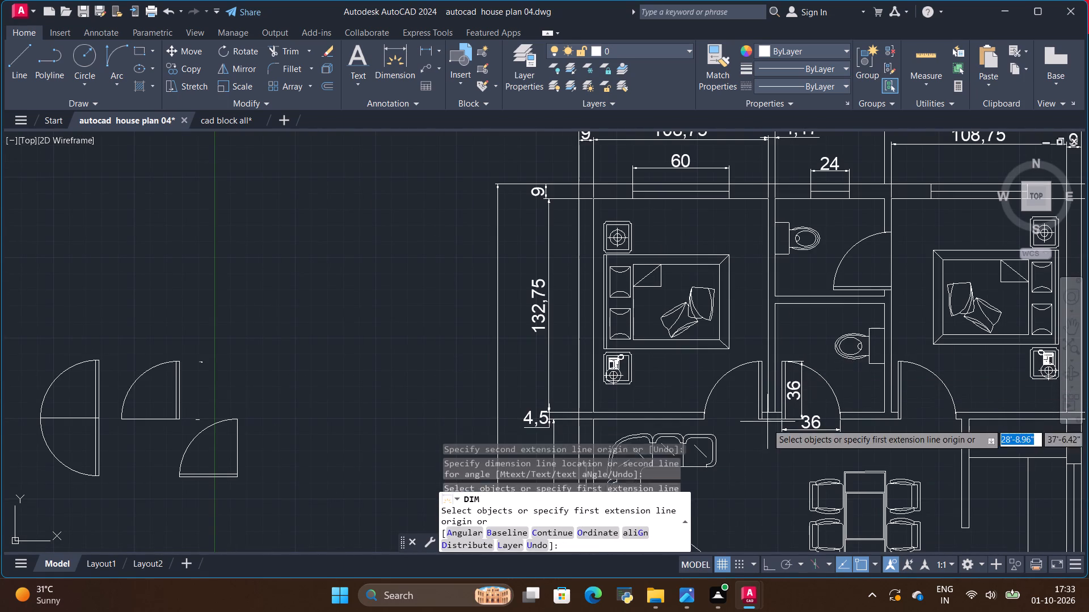
Examine the upper bedrooms, toilets and living area for door and wall dimensions that are still missing.
{"action": "scroll", "coordinate": [762, 434], "scroll_direction": "up", "scroll_amount": 2}
{"action": "scroll", "coordinate": [780, 399], "scroll_direction": "down", "scroll_amount": 3}
{"action": "scroll", "coordinate": [784, 429], "scroll_direction": "up", "scroll_amount": 2}
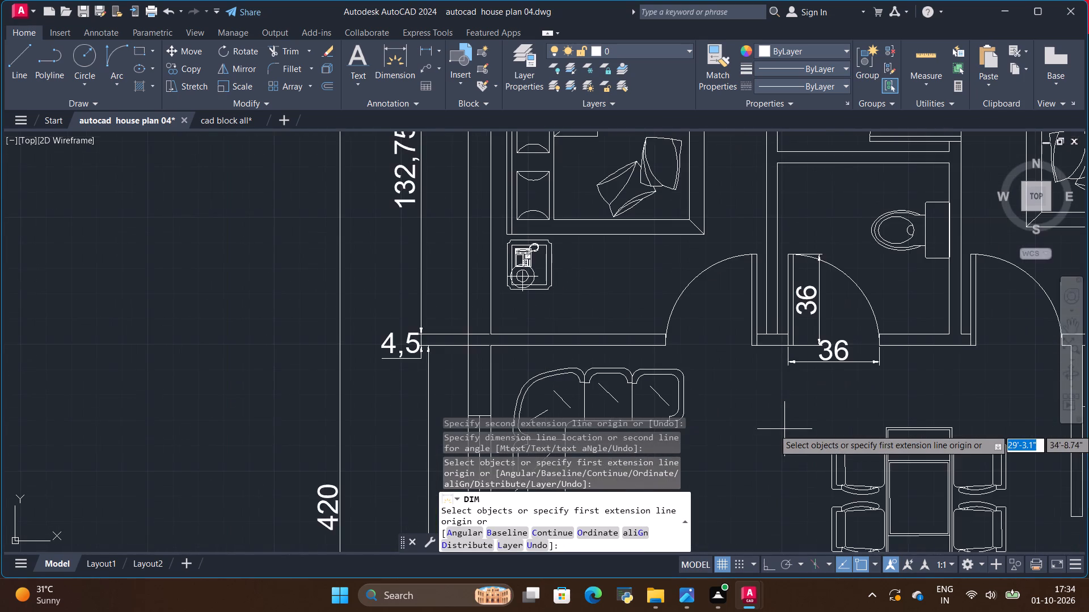
{"action": "scroll", "coordinate": [784, 429], "scroll_direction": "down", "scroll_amount": 2}
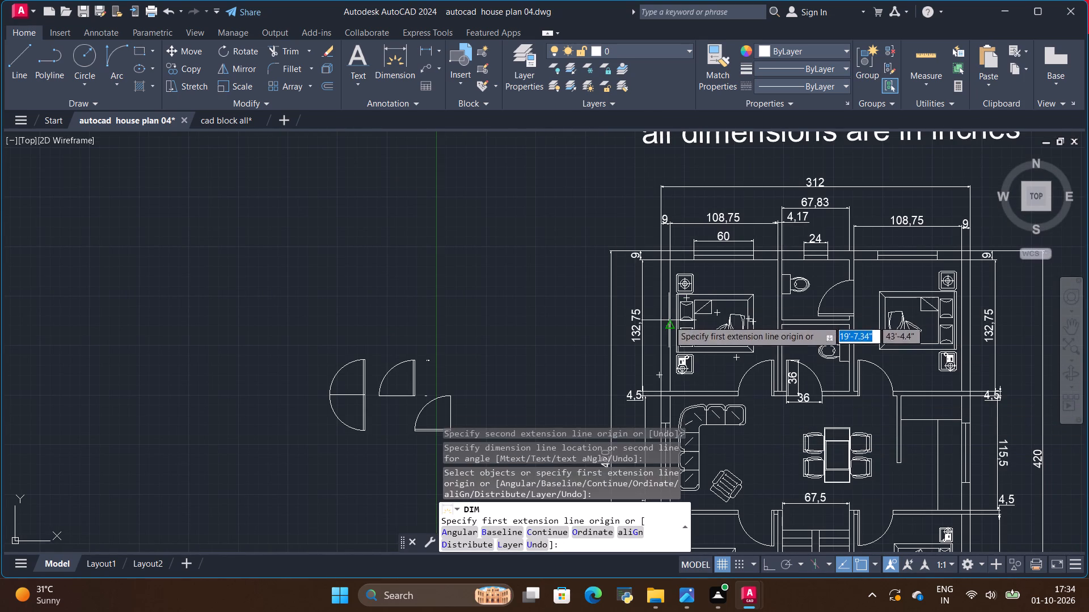
{"action": "scroll", "coordinate": [765, 329], "scroll_direction": "down", "scroll_amount": 2}
{"action": "scroll", "coordinate": [752, 347], "scroll_direction": "up", "scroll_amount": 2}
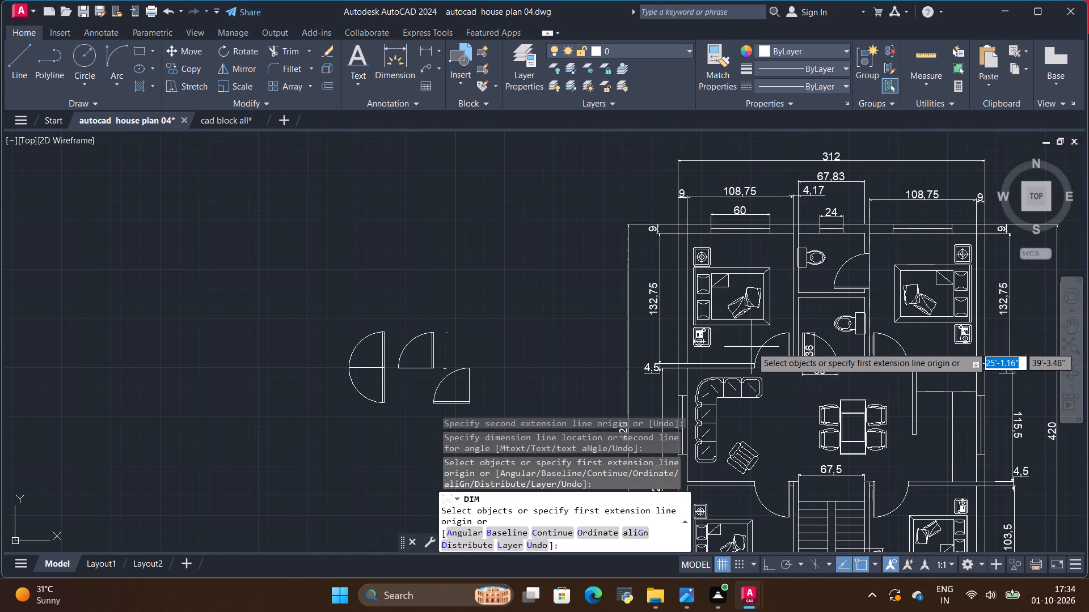
{"action": "scroll", "coordinate": [757, 314], "scroll_direction": "down", "scroll_amount": 1}
{"action": "scroll", "coordinate": [758, 314], "scroll_direction": "up", "scroll_amount": 2}
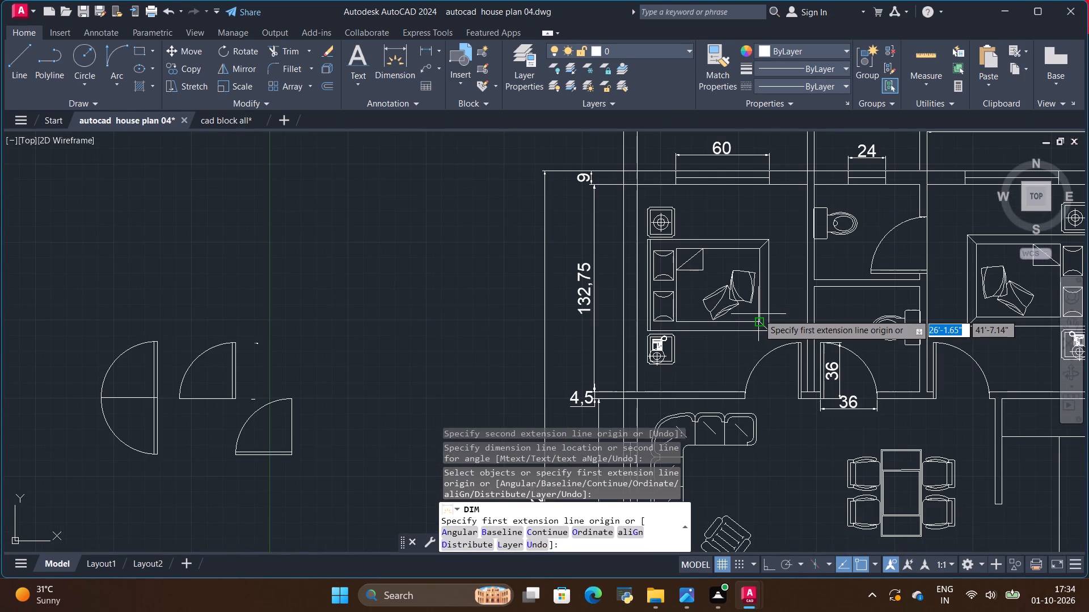
{"action": "scroll", "coordinate": [783, 314], "scroll_direction": "down", "scroll_amount": 1}
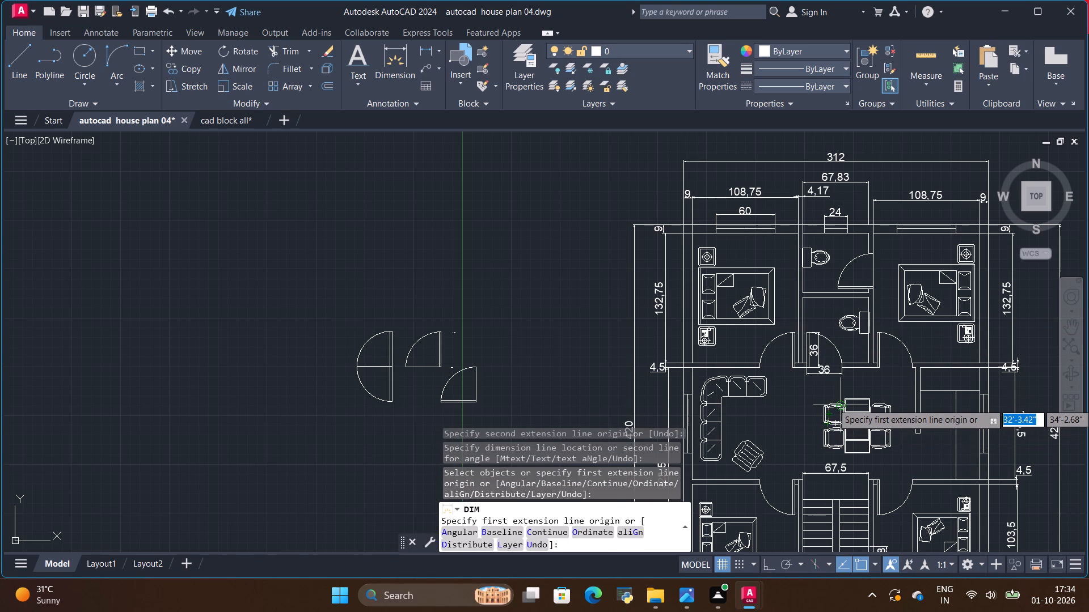
{"action": "scroll", "coordinate": [829, 316], "scroll_direction": "down", "scroll_amount": 2}
{"action": "scroll", "coordinate": [838, 363], "scroll_direction": "up", "scroll_amount": 2}
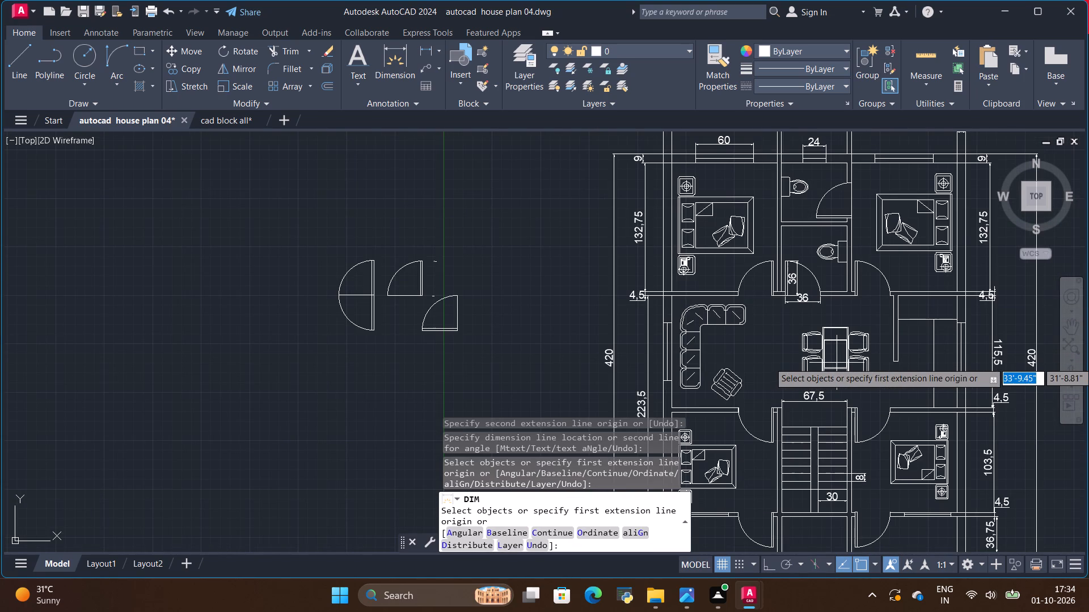
{"action": "scroll", "coordinate": [839, 277], "scroll_direction": "up", "scroll_amount": 2}
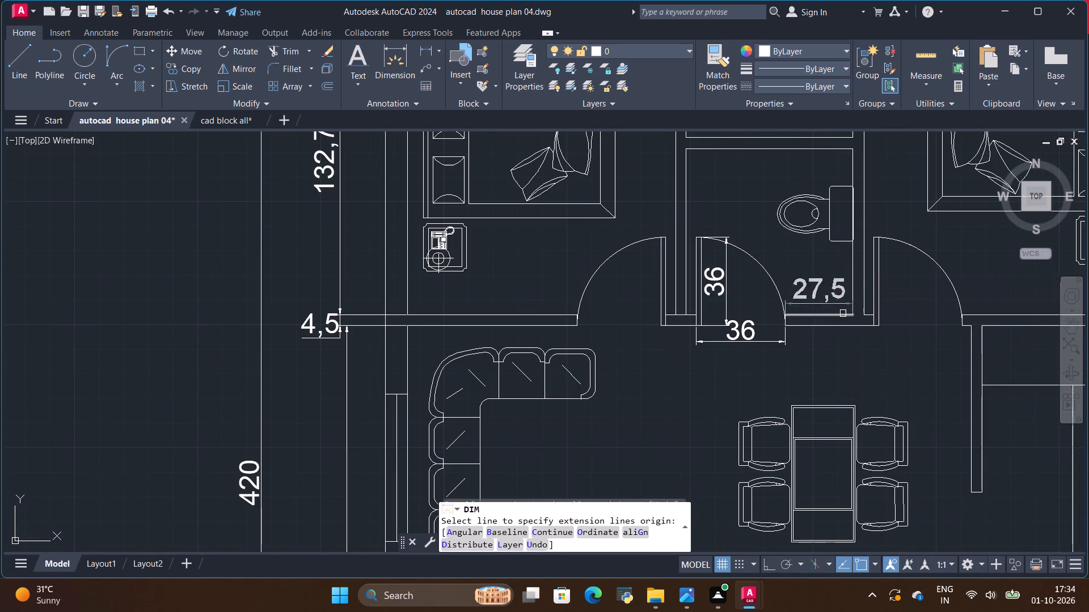
{"action": "scroll", "coordinate": [700, 237], "scroll_direction": "up", "scroll_amount": 2}
{"action": "scroll", "coordinate": [727, 234], "scroll_direction": "down", "scroll_amount": 3}
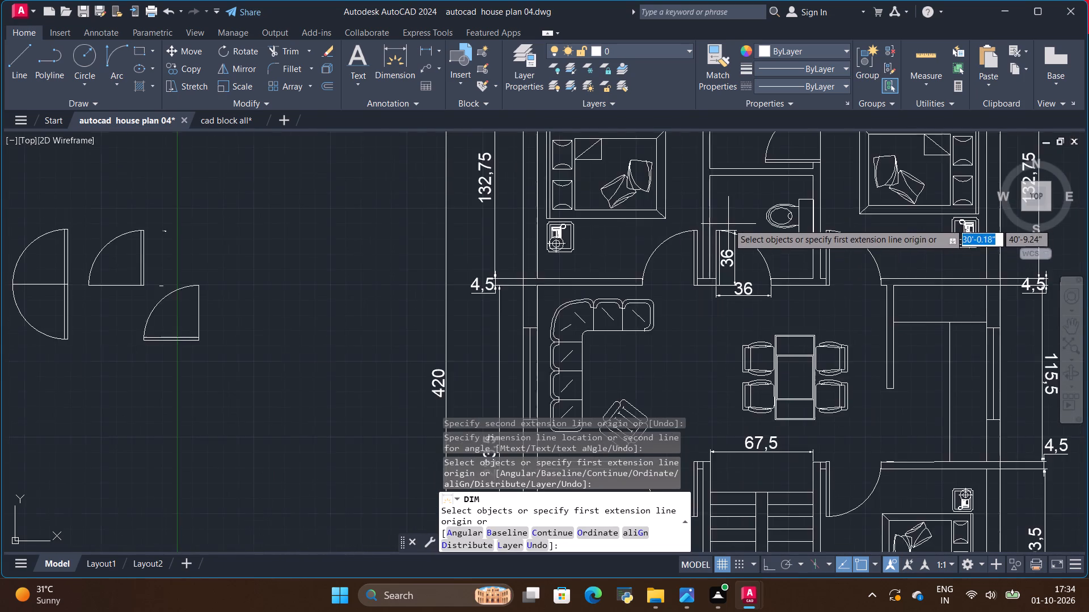
Examine the dimensions below the plan's bottom wall and the overall layout with its title.
{"action": "scroll", "coordinate": [728, 223], "scroll_direction": "down", "scroll_amount": 4}
{"action": "scroll", "coordinate": [728, 243], "scroll_direction": "up", "scroll_amount": 1}
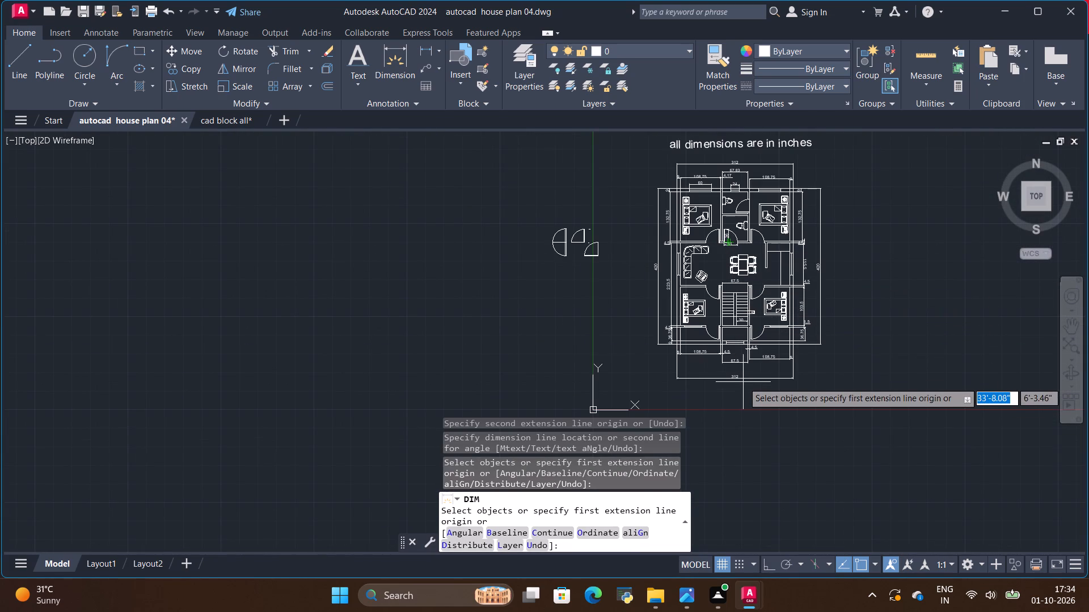
{"action": "scroll", "coordinate": [740, 380], "scroll_direction": "up", "scroll_amount": 4}
{"action": "scroll", "coordinate": [740, 380], "scroll_direction": "down", "scroll_amount": 2}
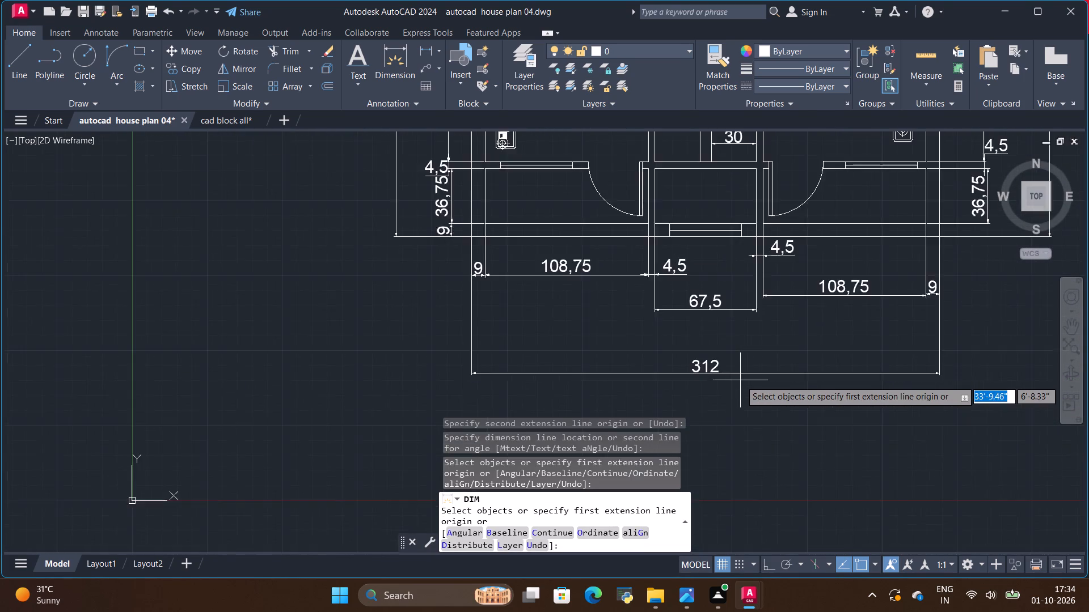
{"action": "scroll", "coordinate": [740, 380], "scroll_direction": "down", "scroll_amount": 2}
{"action": "scroll", "coordinate": [727, 239], "scroll_direction": "down", "scroll_amount": 1}
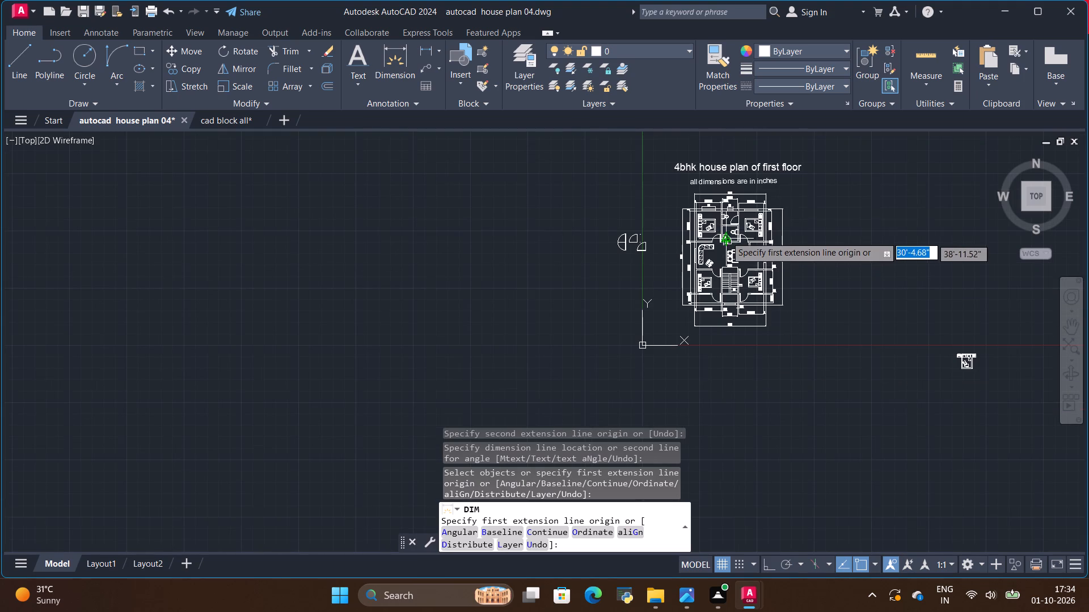
{"action": "scroll", "coordinate": [654, 158], "scroll_direction": "up", "scroll_amount": 3}
{"action": "scroll", "coordinate": [673, 177], "scroll_direction": "down", "scroll_amount": 1}
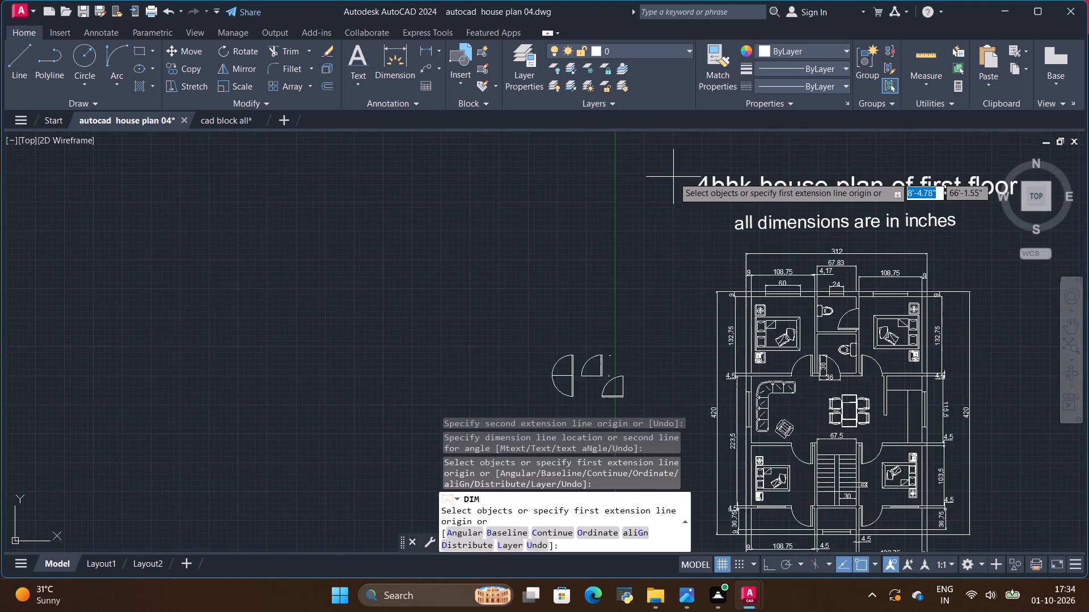
{"action": "scroll", "coordinate": [673, 177], "scroll_direction": "down", "scroll_amount": 1}
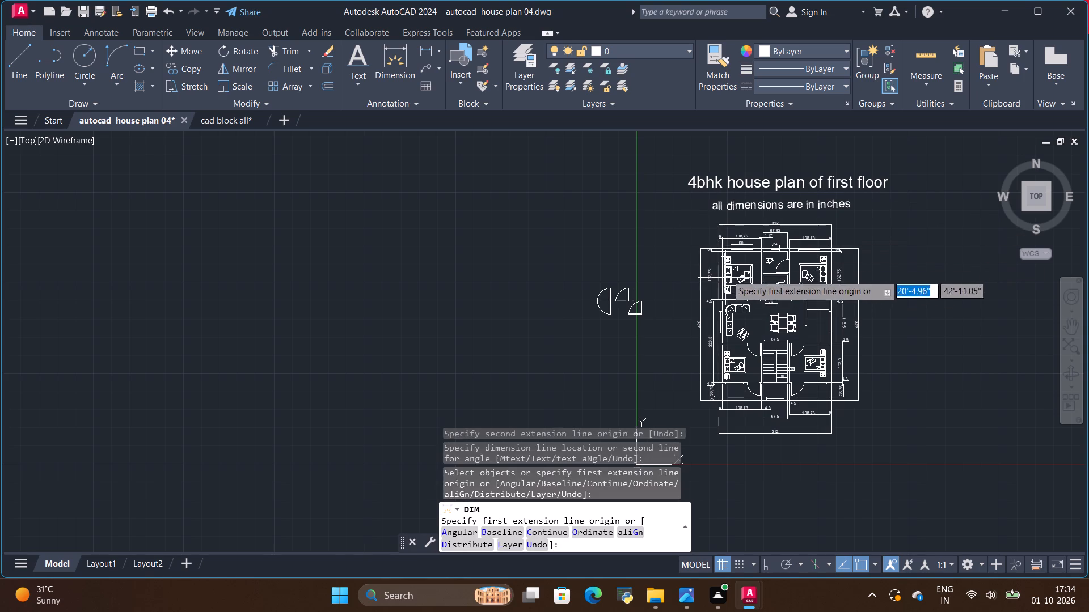
Examine the dimension chain above the plan's top wall, including the short wall-thickness dimension beside the toilet.
{"action": "scroll", "coordinate": [741, 232], "scroll_direction": "up", "scroll_amount": 3}
{"action": "scroll", "coordinate": [741, 232], "scroll_direction": "down", "scroll_amount": 2}
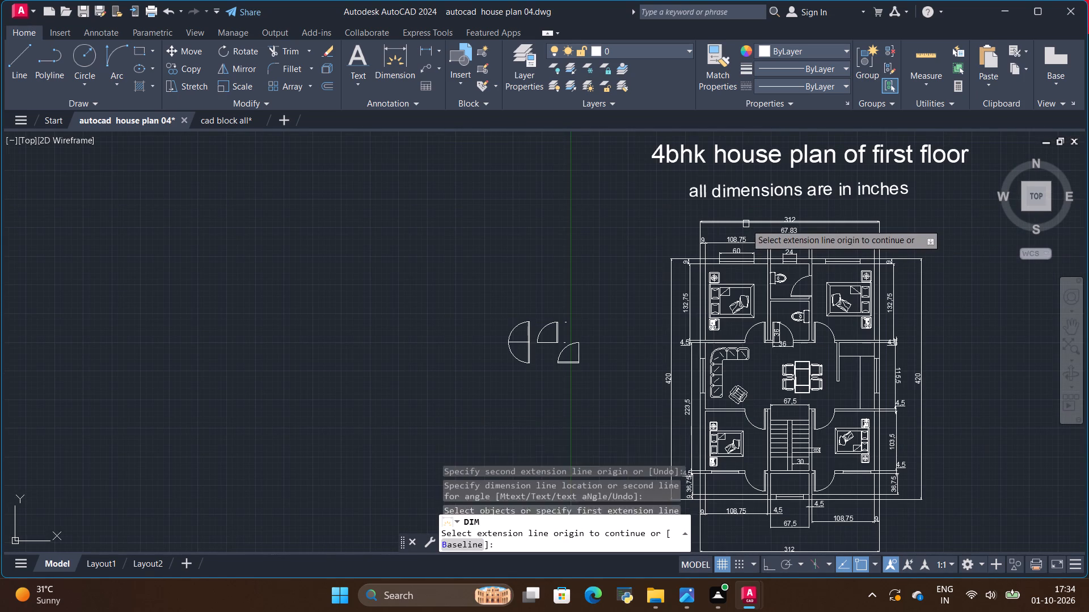
{"action": "scroll", "coordinate": [742, 220], "scroll_direction": "up", "scroll_amount": 2}
{"action": "scroll", "coordinate": [742, 220], "scroll_direction": "down", "scroll_amount": 2}
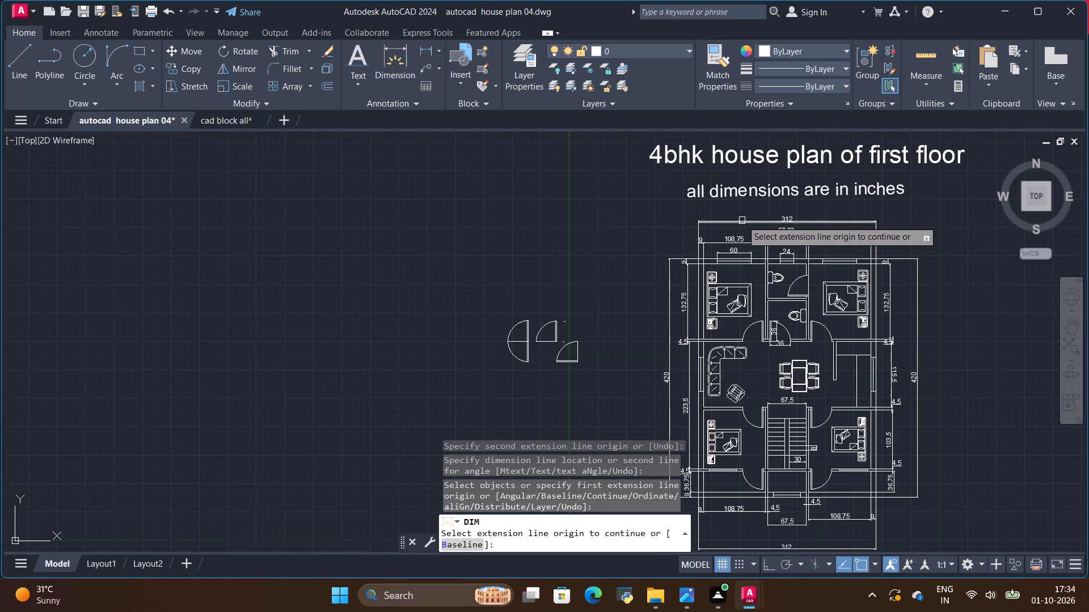
{"action": "scroll", "coordinate": [740, 220], "scroll_direction": "down", "scroll_amount": 1}
{"action": "scroll", "coordinate": [723, 159], "scroll_direction": "up", "scroll_amount": 1}
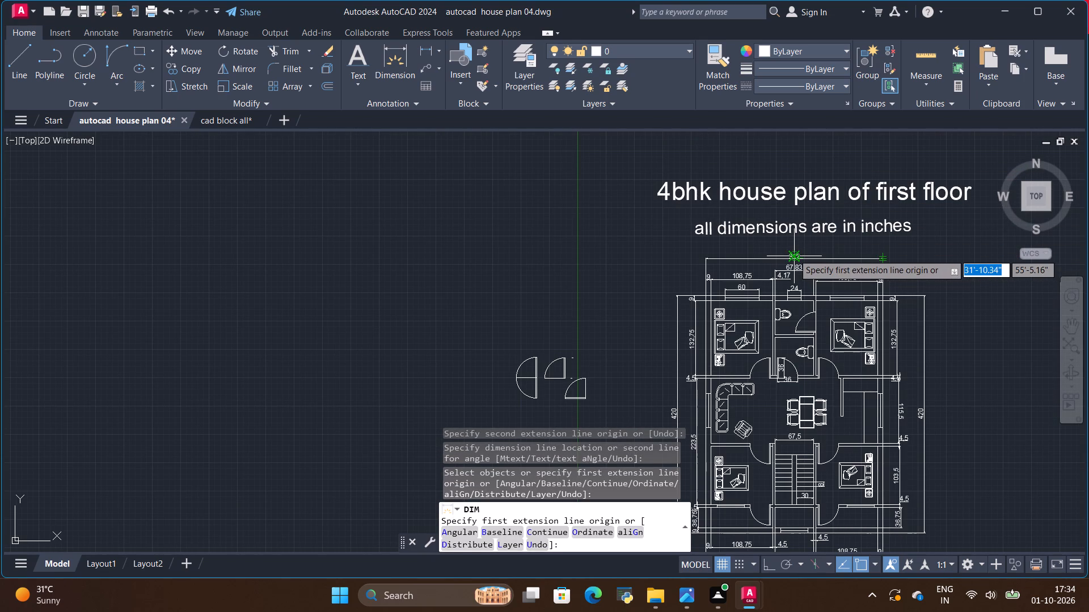
{"action": "scroll", "coordinate": [792, 254], "scroll_direction": "up", "scroll_amount": 4}
{"action": "scroll", "coordinate": [790, 254], "scroll_direction": "down", "scroll_amount": 3}
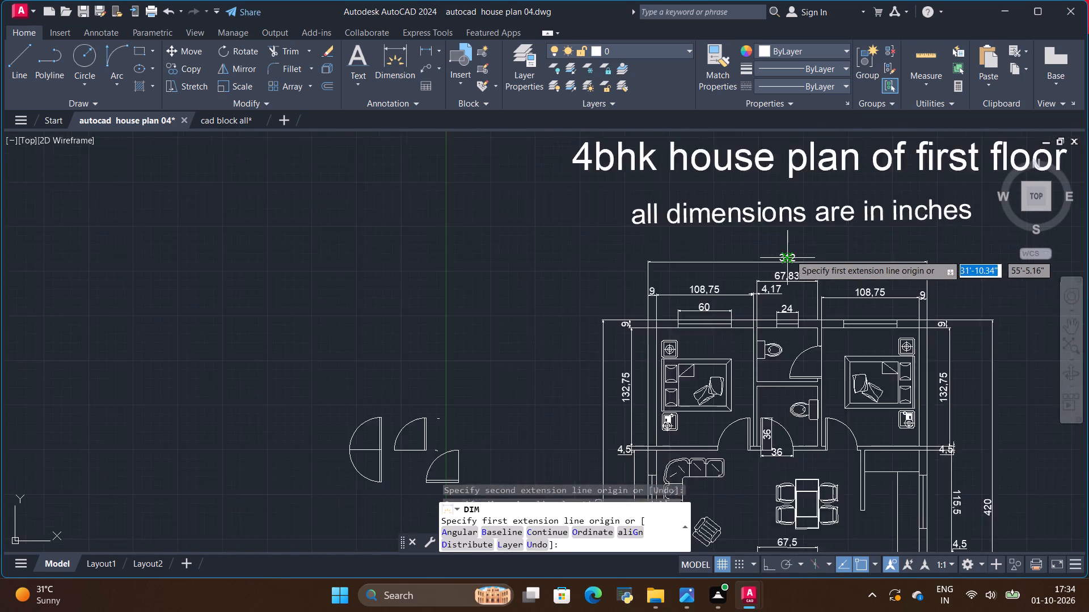
{"action": "scroll", "coordinate": [790, 254], "scroll_direction": "down", "scroll_amount": 2}
{"action": "scroll", "coordinate": [787, 253], "scroll_direction": "up", "scroll_amount": 1}
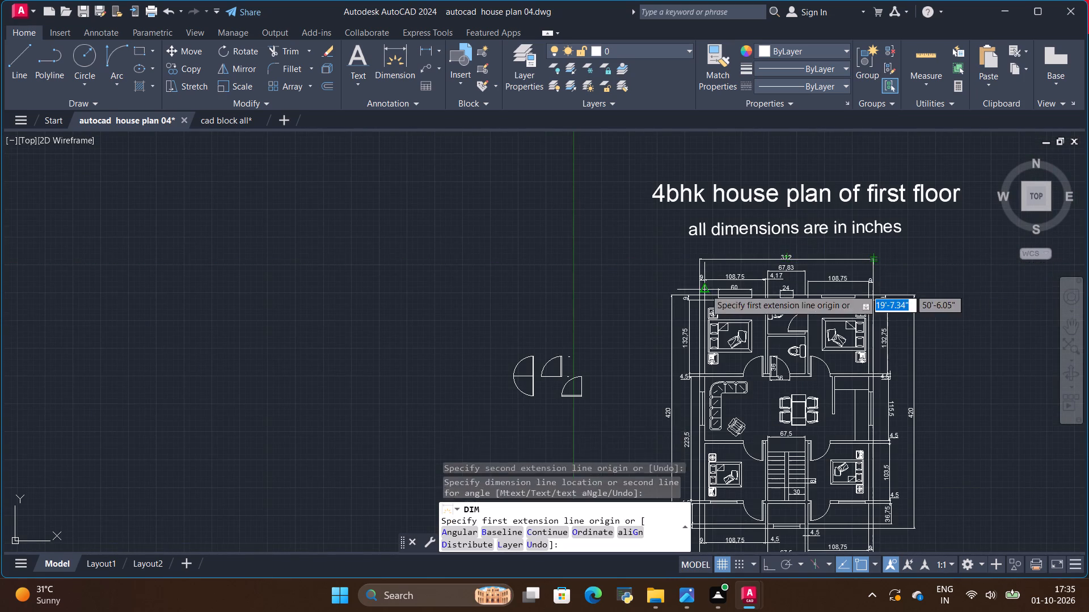
{"action": "scroll", "coordinate": [705, 289], "scroll_direction": "up", "scroll_amount": 4}
{"action": "scroll", "coordinate": [704, 289], "scroll_direction": "down", "scroll_amount": 4}
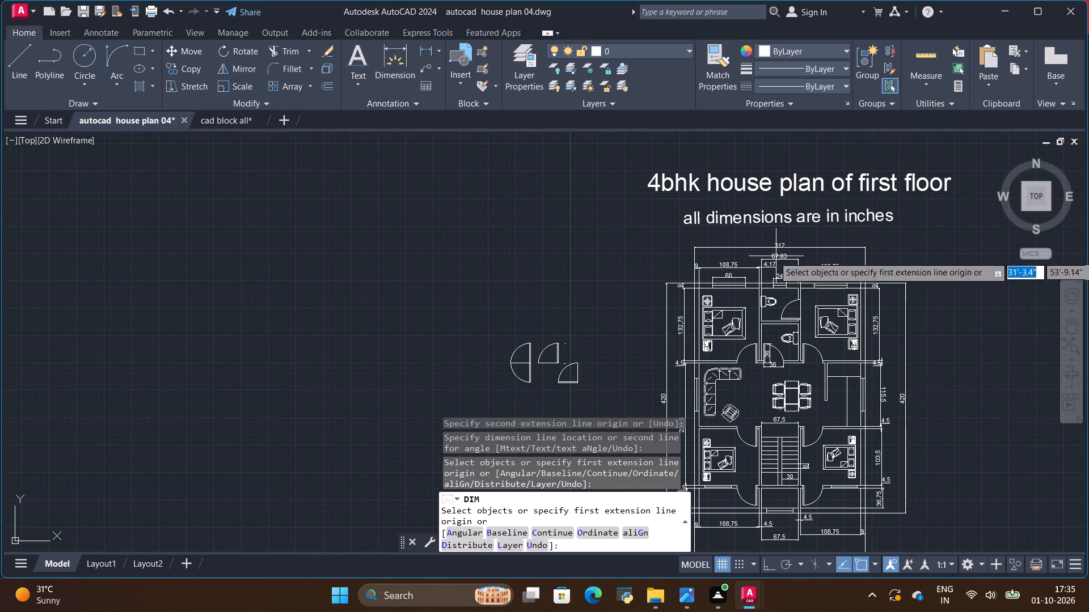
{"action": "scroll", "coordinate": [773, 261], "scroll_direction": "up", "scroll_amount": 3}
{"action": "scroll", "coordinate": [726, 288], "scroll_direction": "up", "scroll_amount": 3}
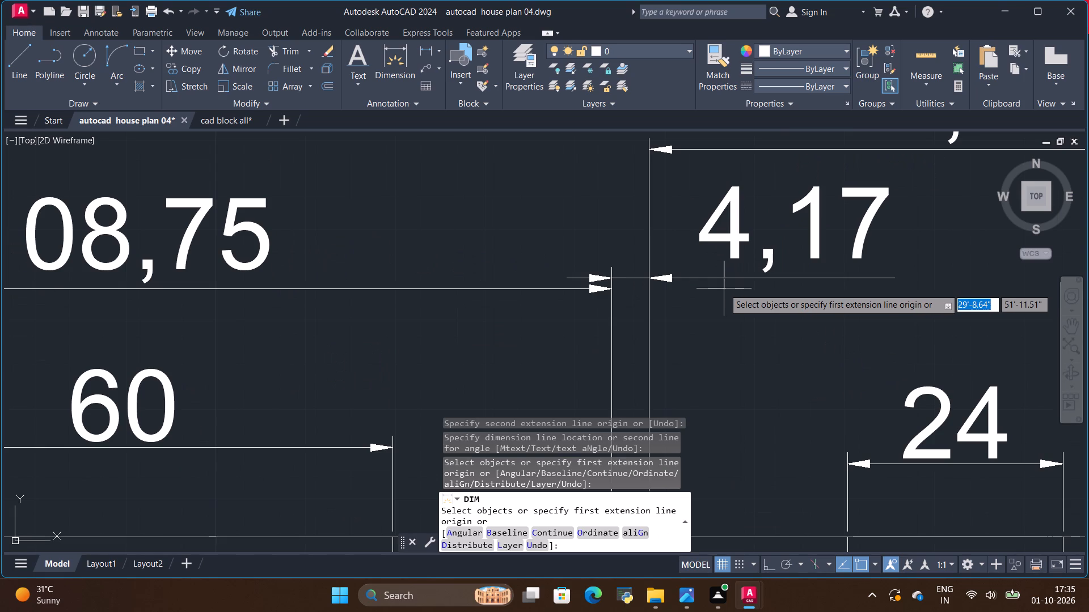
Examine the short wall-thickness dimension above the toilet and the wall junction between the upper bedroom and toilet that it refers to.
{"action": "scroll", "coordinate": [720, 285], "scroll_direction": "down", "scroll_amount": 2}
{"action": "scroll", "coordinate": [690, 284], "scroll_direction": "up", "scroll_amount": 3}
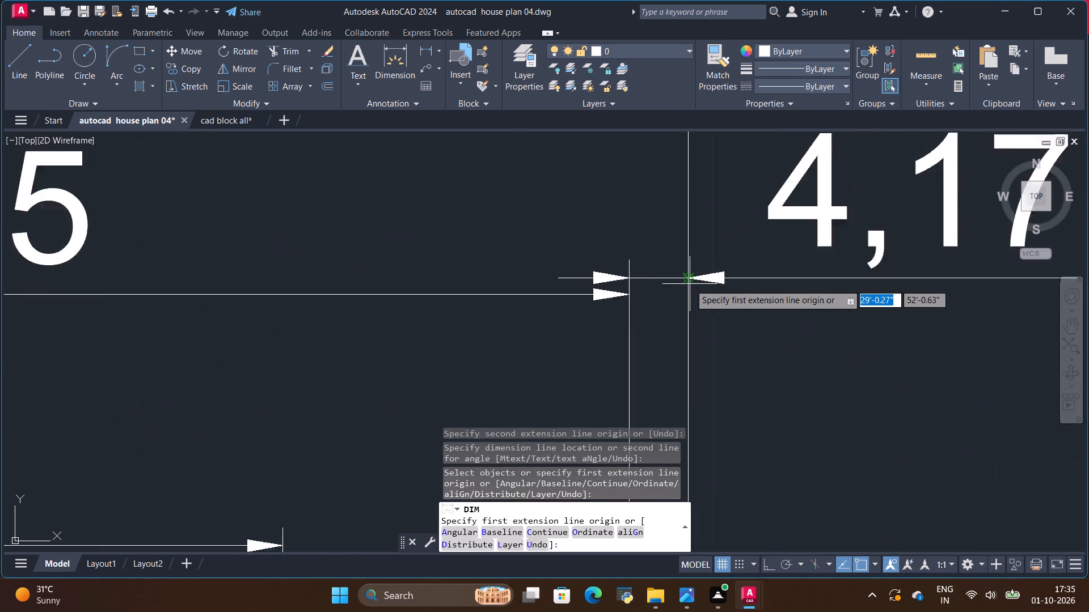
{"action": "scroll", "coordinate": [690, 284], "scroll_direction": "up", "scroll_amount": 5}
{"action": "scroll", "coordinate": [690, 284], "scroll_direction": "down", "scroll_amount": 2}
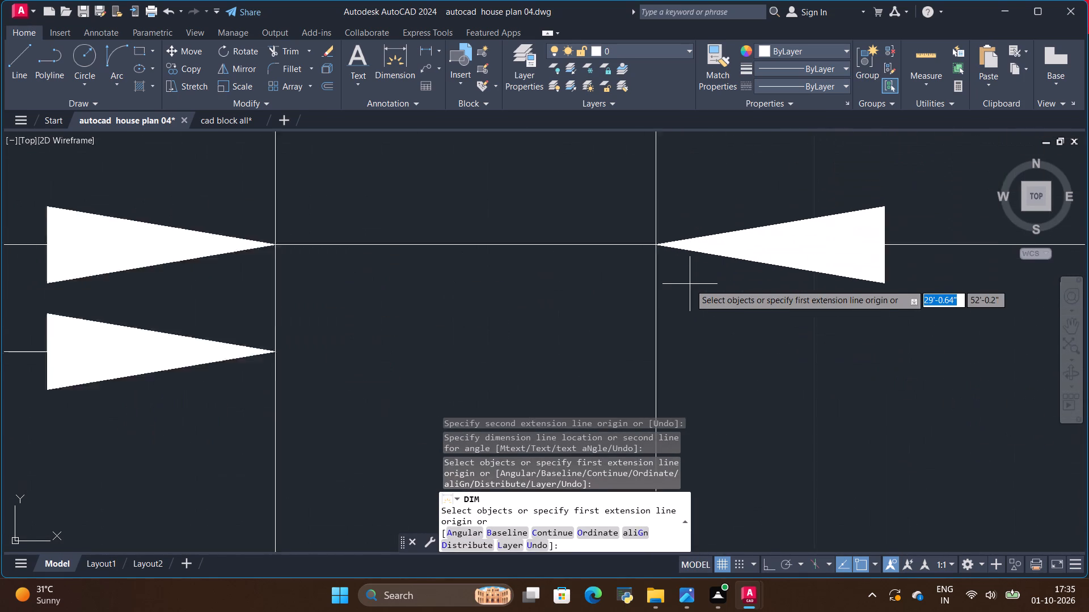
{"action": "scroll", "coordinate": [690, 284], "scroll_direction": "down", "scroll_amount": 8}
{"action": "scroll", "coordinate": [696, 346], "scroll_direction": "up", "scroll_amount": 1}
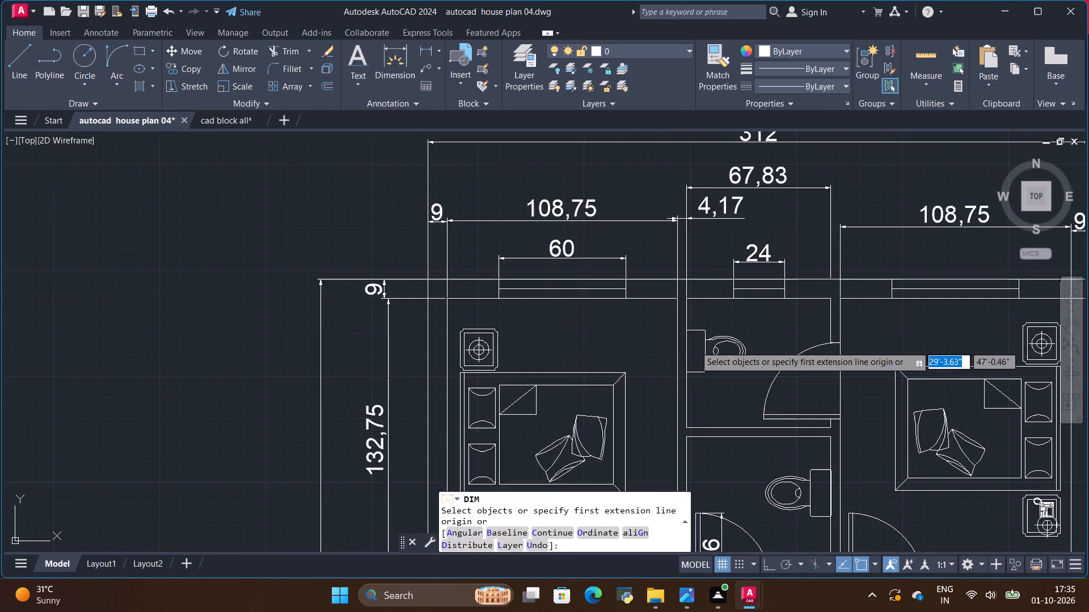
{"action": "scroll", "coordinate": [695, 346], "scroll_direction": "up", "scroll_amount": 1}
{"action": "scroll", "coordinate": [677, 294], "scroll_direction": "up", "scroll_amount": 3}
{"action": "scroll", "coordinate": [650, 228], "scroll_direction": "up", "scroll_amount": 1}
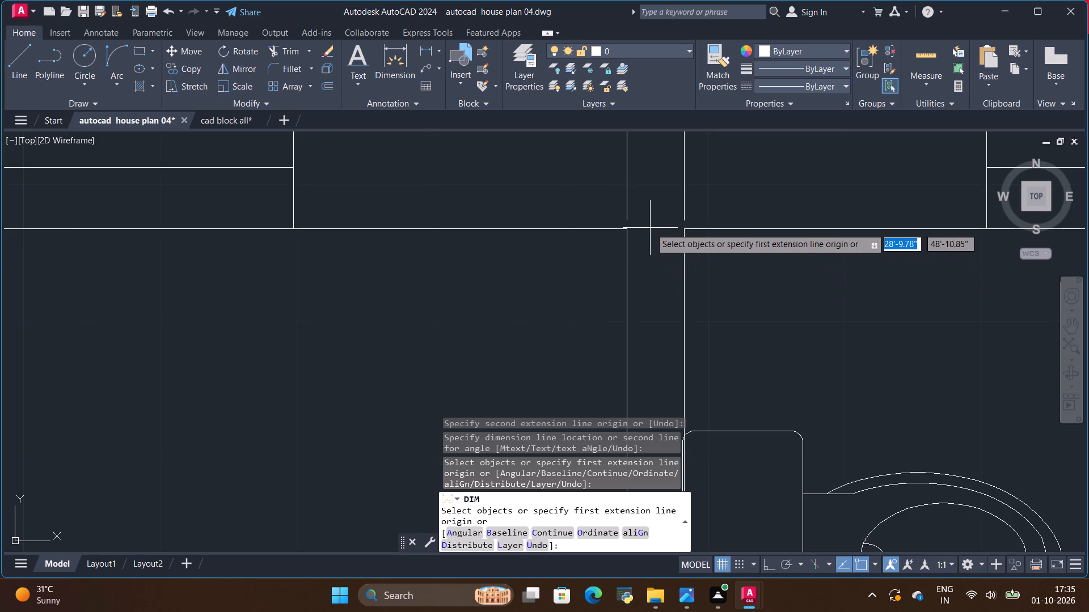
{"action": "scroll", "coordinate": [650, 228], "scroll_direction": "up", "scroll_amount": 2}
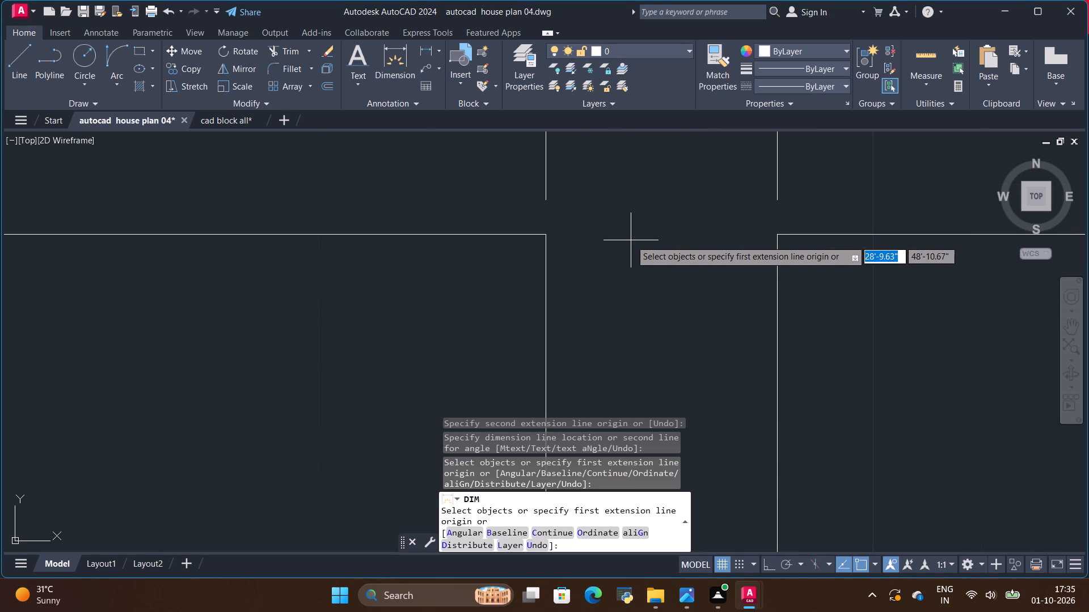
{"action": "scroll", "coordinate": [641, 254], "scroll_direction": "down", "scroll_amount": 3}
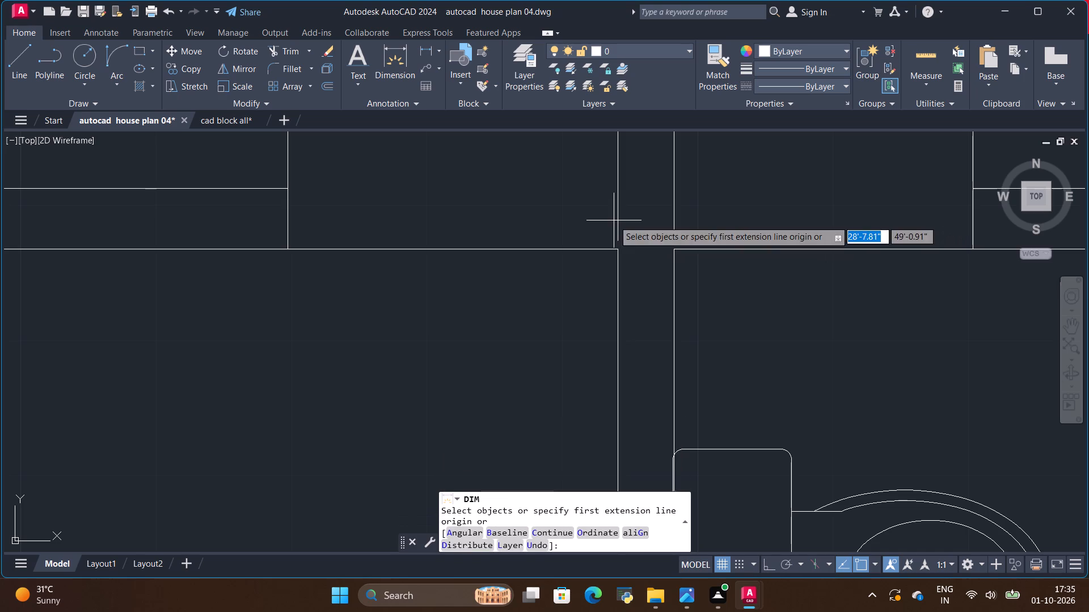
{"action": "scroll", "coordinate": [647, 271], "scroll_direction": "down", "scroll_amount": 5}
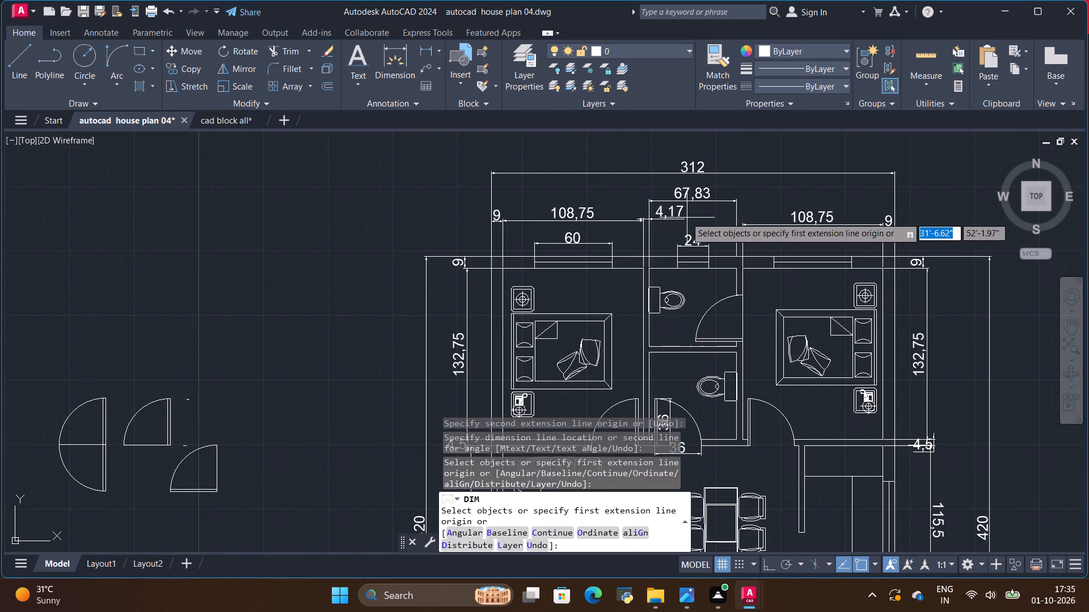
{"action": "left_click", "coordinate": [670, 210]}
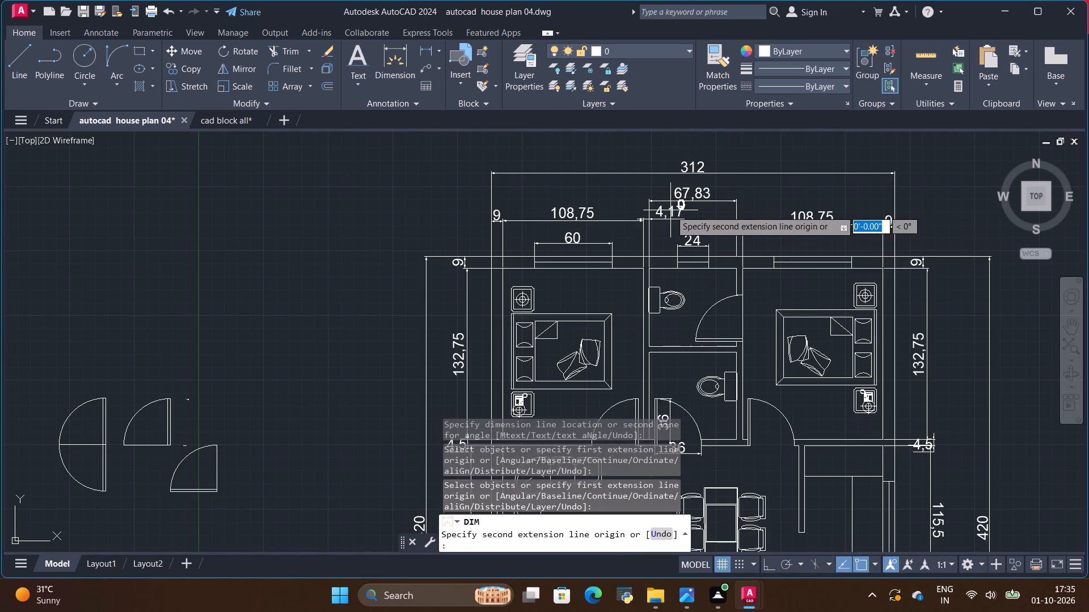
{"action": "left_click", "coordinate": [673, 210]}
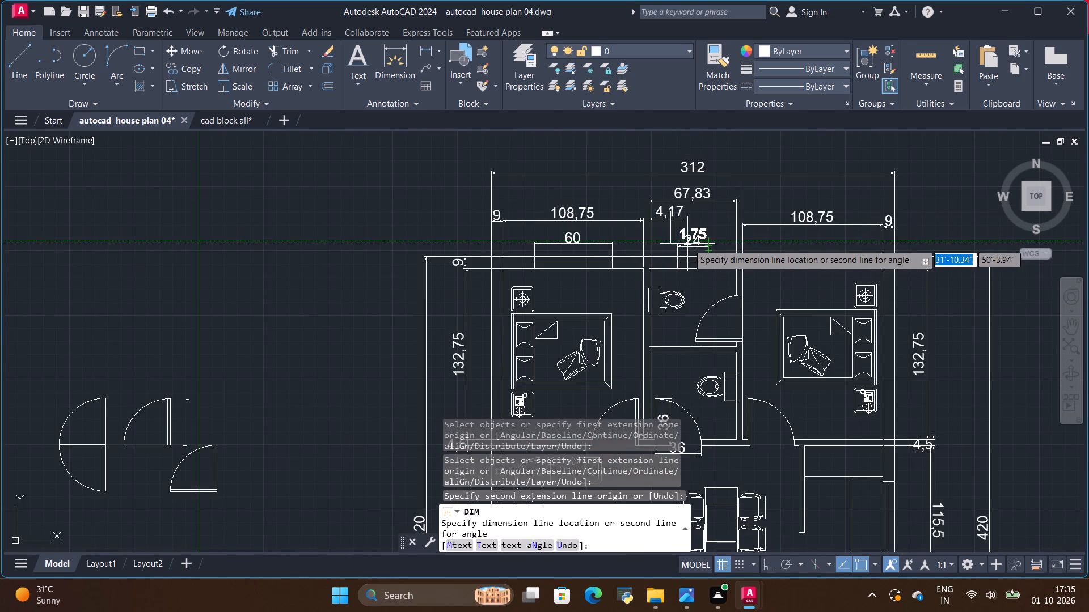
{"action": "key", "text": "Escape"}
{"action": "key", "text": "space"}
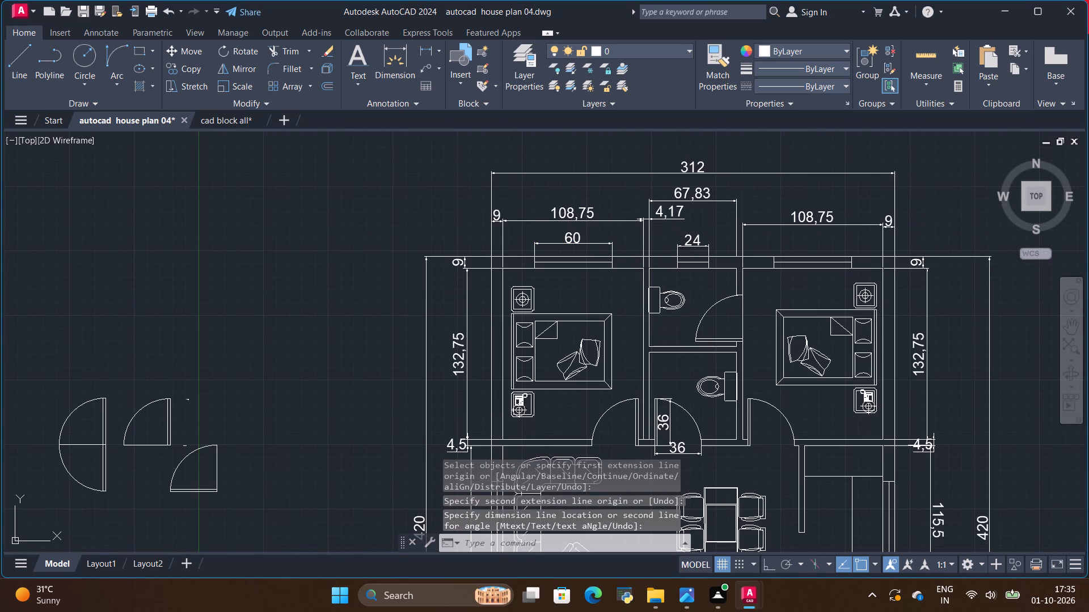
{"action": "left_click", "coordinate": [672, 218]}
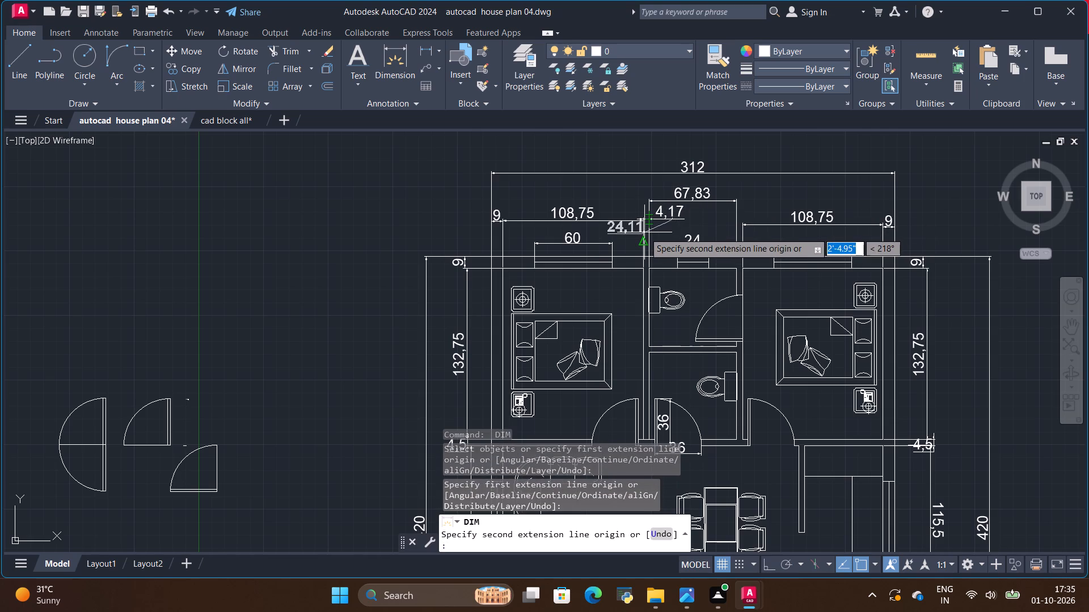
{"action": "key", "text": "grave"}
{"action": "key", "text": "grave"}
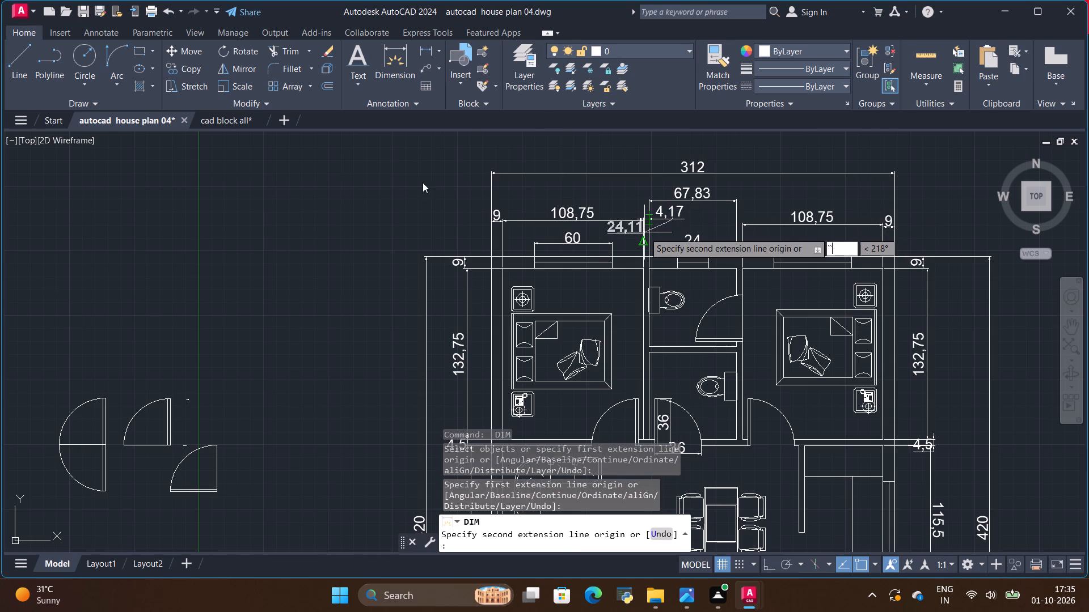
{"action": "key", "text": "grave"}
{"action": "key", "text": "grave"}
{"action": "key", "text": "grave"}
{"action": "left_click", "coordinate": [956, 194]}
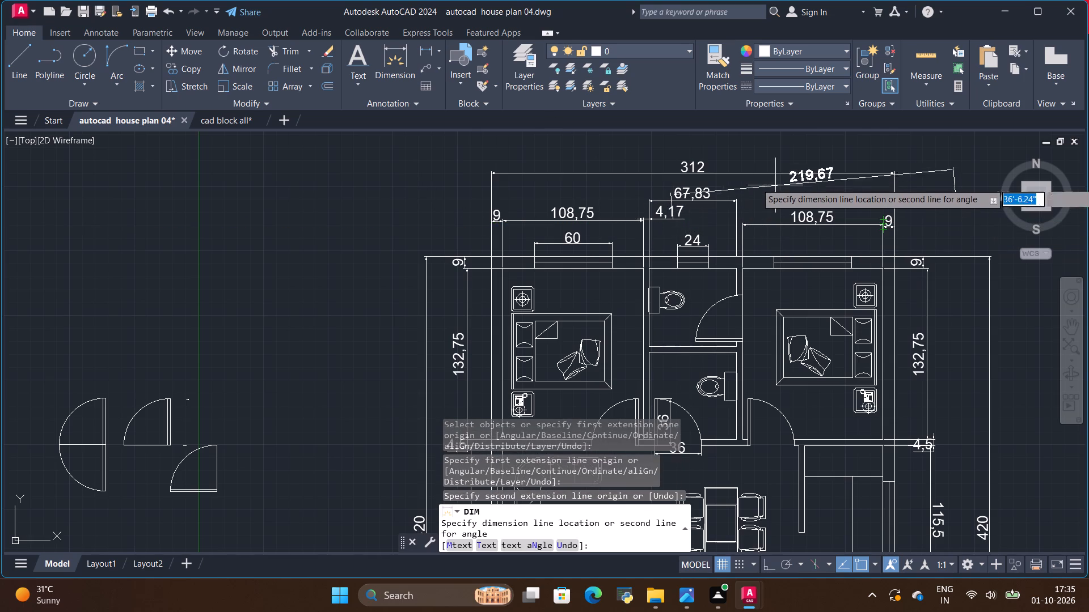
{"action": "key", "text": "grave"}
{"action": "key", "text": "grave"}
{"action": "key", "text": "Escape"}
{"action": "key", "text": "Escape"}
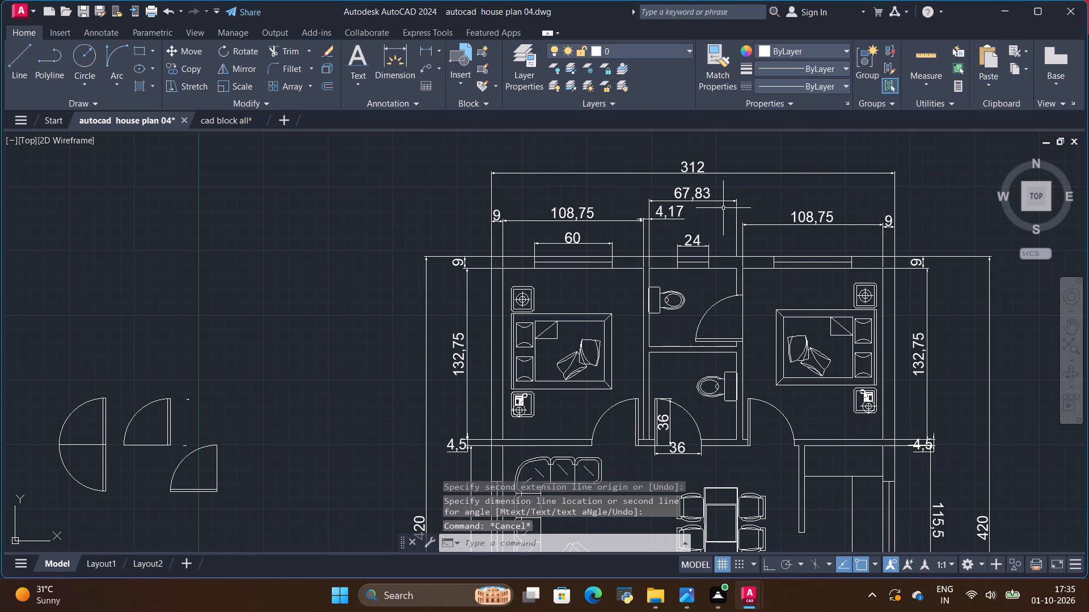
Start plotting the model with DWG To PDF.pc3 as the plotter.
{"action": "scroll", "coordinate": [676, 216], "scroll_direction": "down", "scroll_amount": 2}
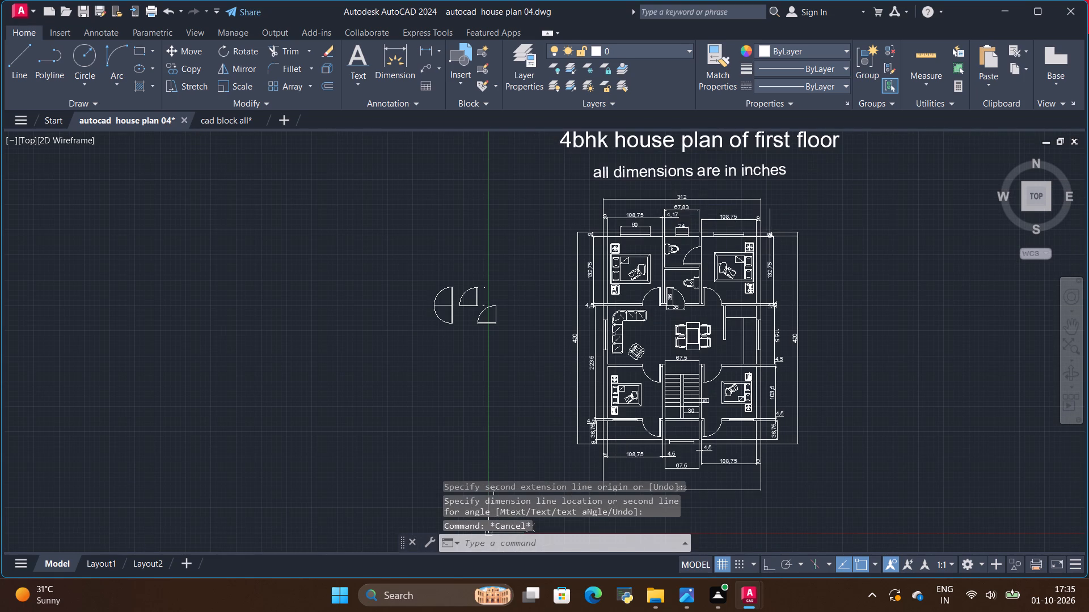
{"action": "scroll", "coordinate": [773, 225], "scroll_direction": "down", "scroll_amount": 1}
{"action": "scroll", "coordinate": [753, 239], "scroll_direction": "up", "scroll_amount": 1}
{"action": "scroll", "coordinate": [752, 240], "scroll_direction": "down", "scroll_amount": 1}
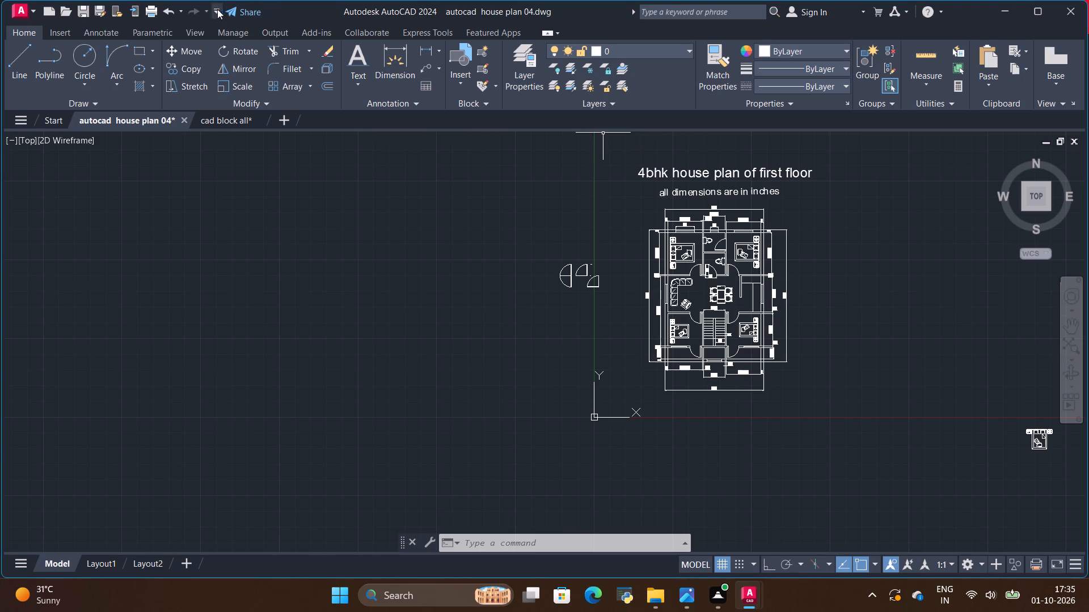
{"action": "left_click", "coordinate": [153, 12]}
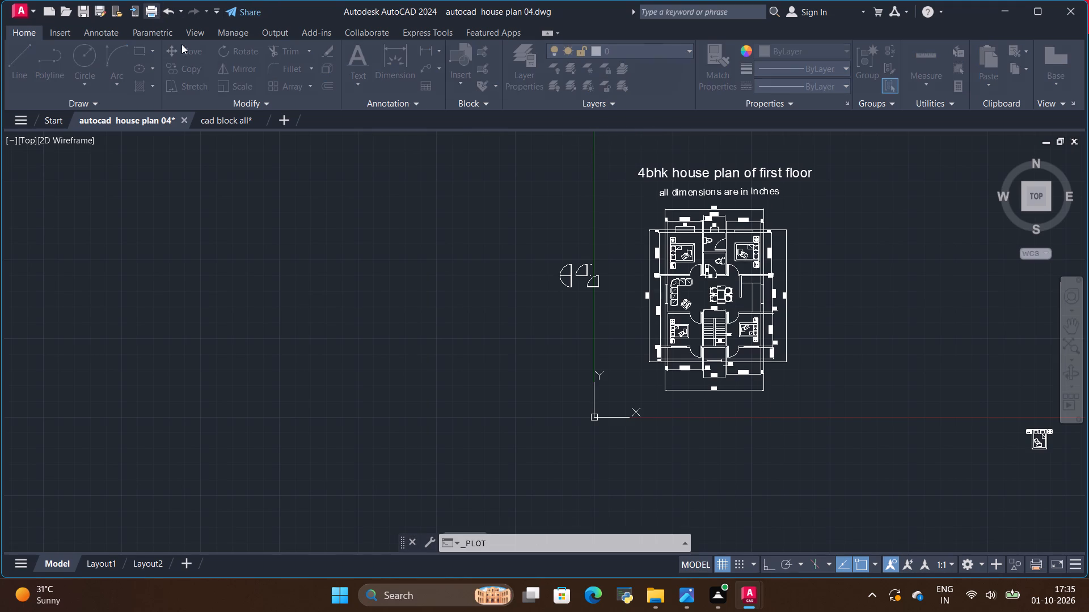
{"action": "left_click", "coordinate": [479, 191]}
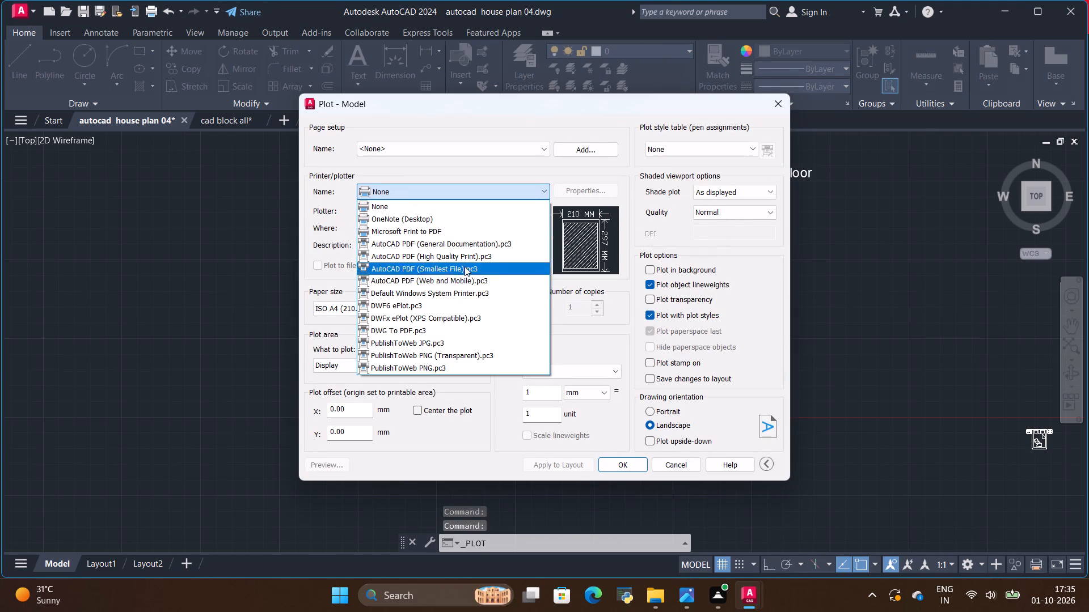
{"action": "left_click", "coordinate": [438, 330]}
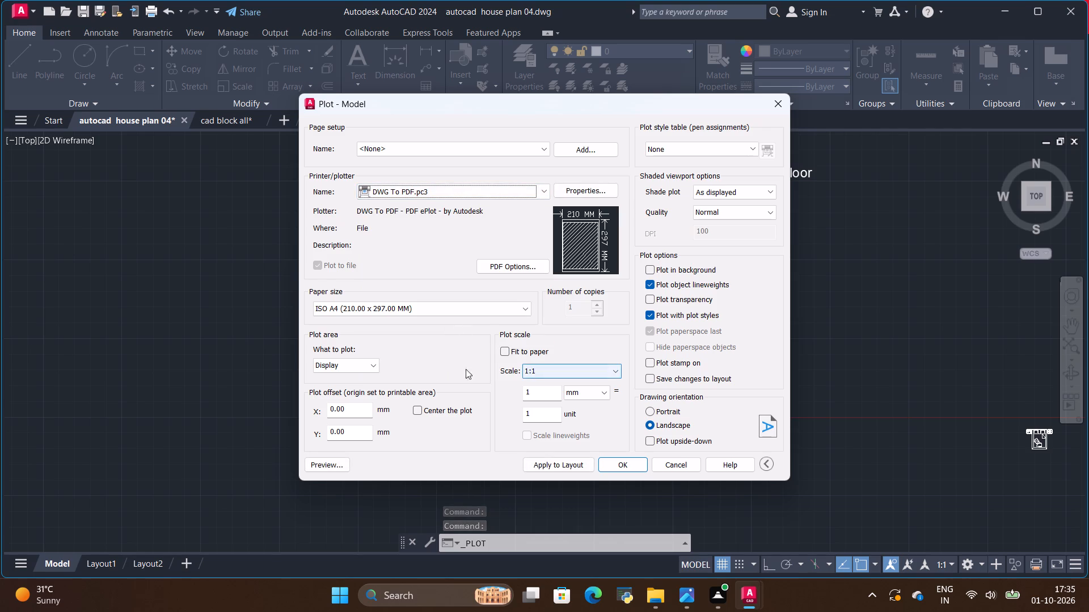
Set the plot area to a window enclosing the whole first-floor plan, its title and the dimension-units note.
{"action": "left_click", "coordinate": [358, 368]}
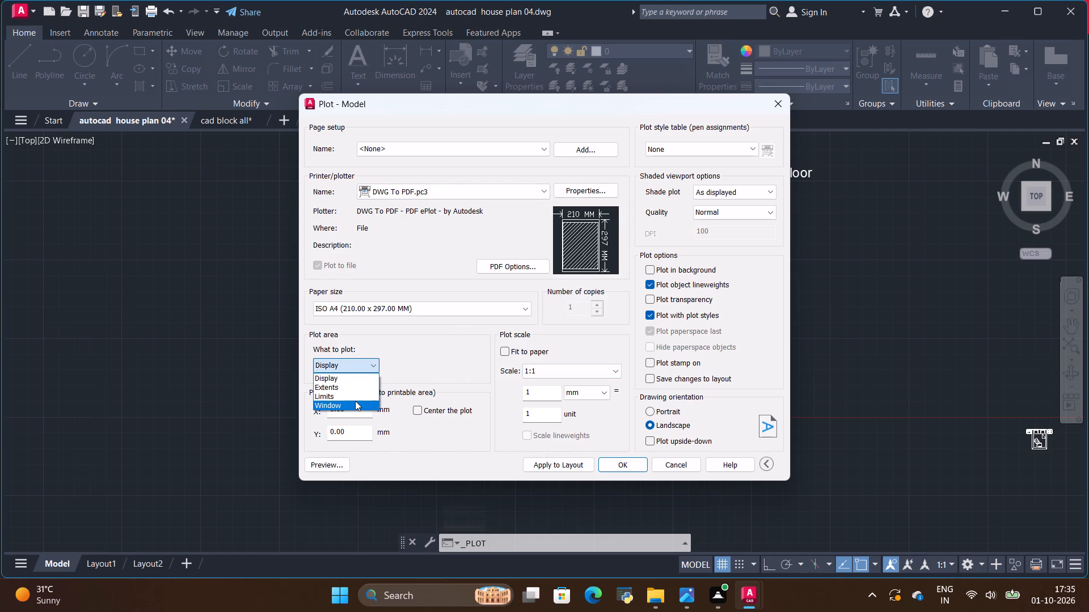
{"action": "left_click", "coordinate": [355, 401]}
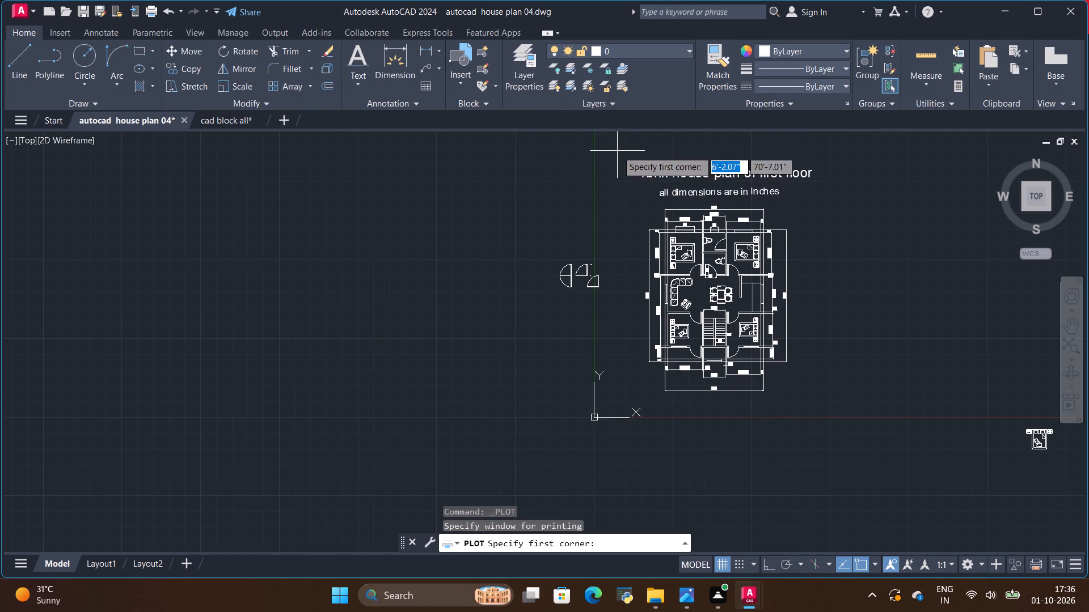
{"action": "left_click", "coordinate": [614, 146]}
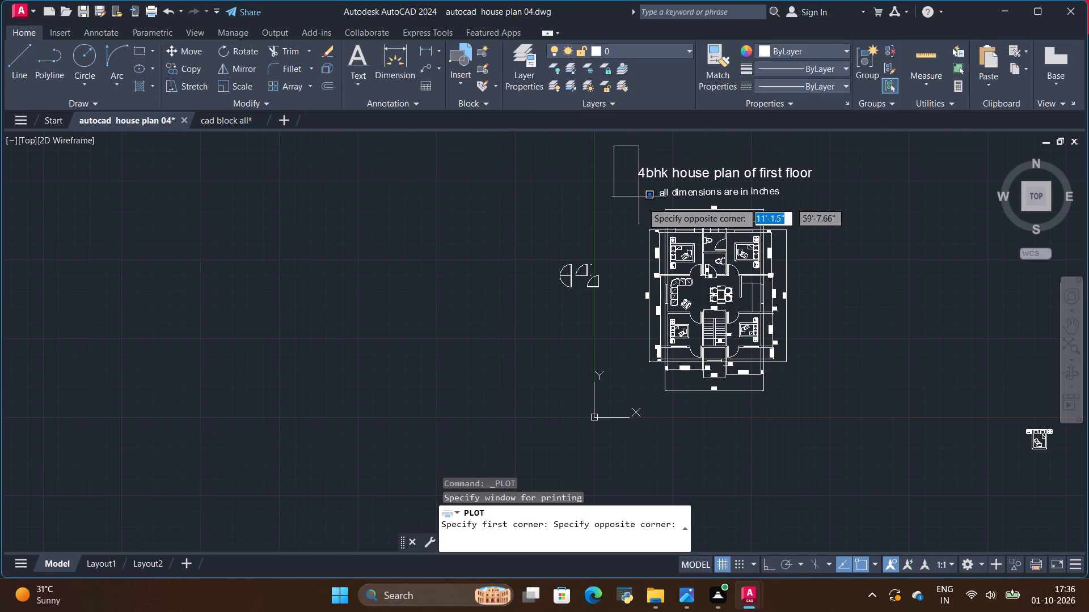
{"action": "left_click", "coordinate": [828, 410]}
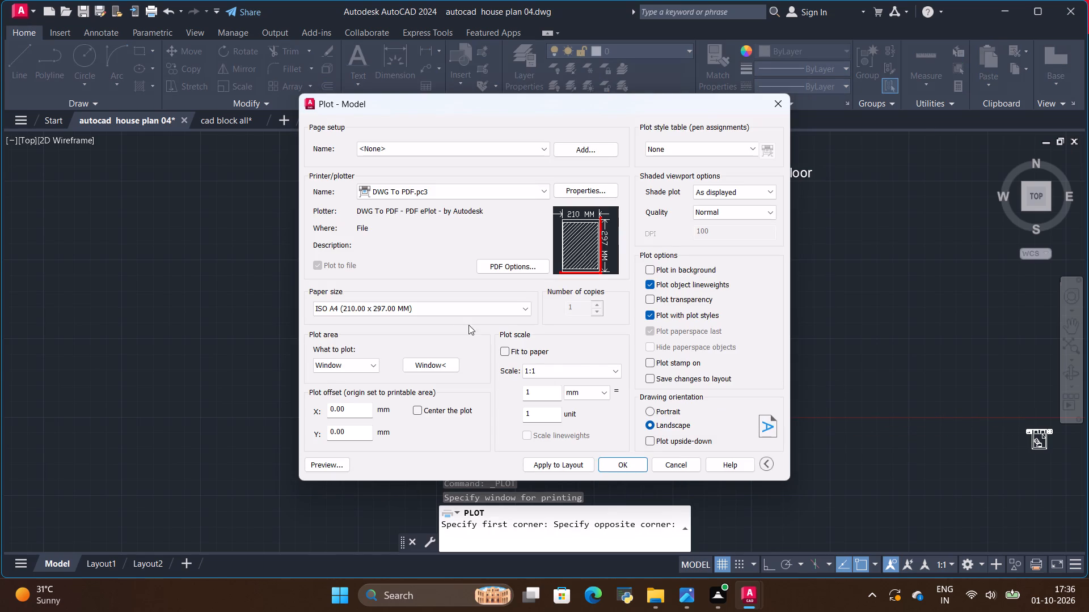
Set the plot scale to fit the paper, with inches as the plot unit.
{"action": "left_click", "coordinate": [531, 347]}
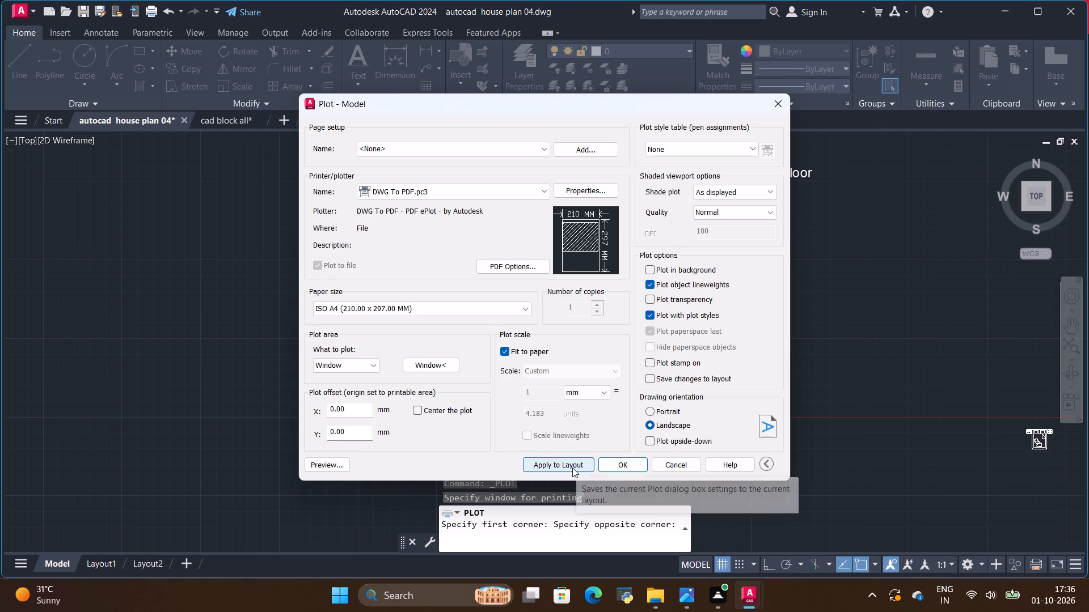
{"action": "left_click", "coordinate": [596, 397]}
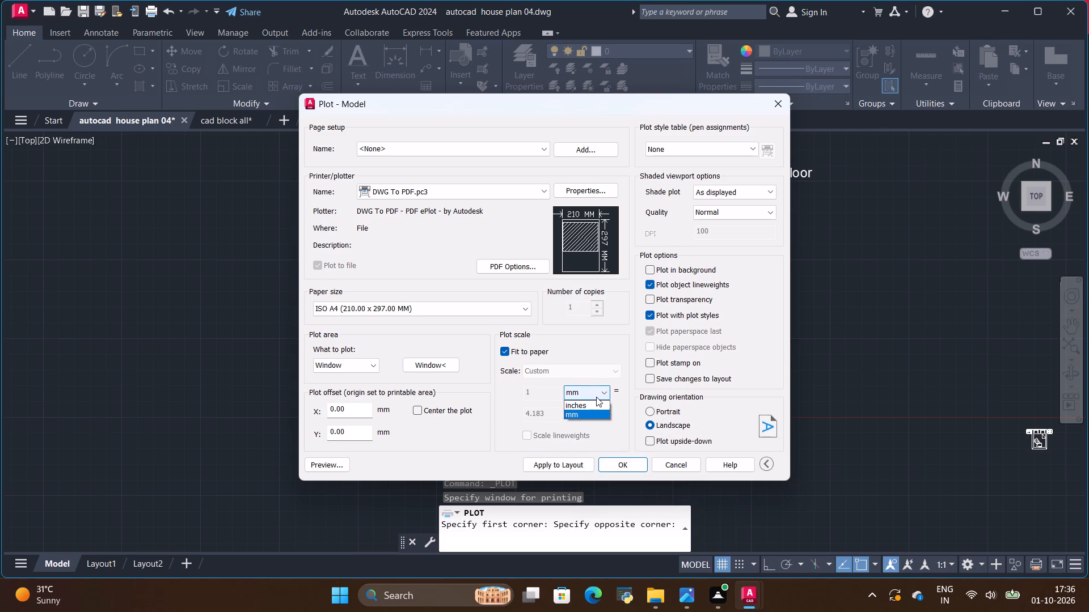
{"action": "left_click", "coordinate": [597, 402]}
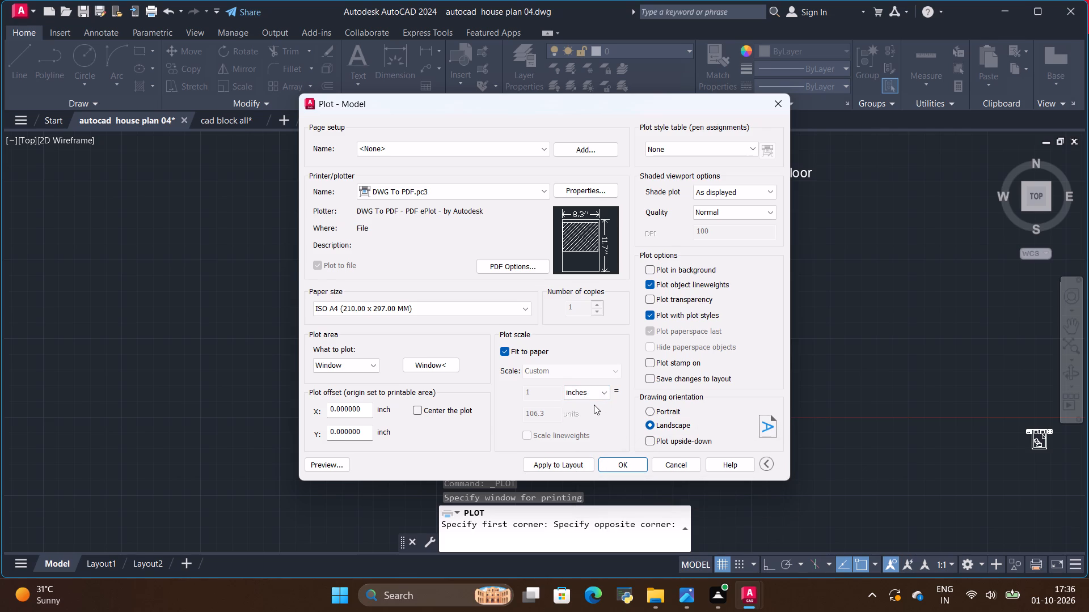
Apply the plot settings to the layout and save the plot in Downloads as autocad house plan 04-Model.pdf.
{"action": "left_click", "coordinate": [563, 463]}
{"action": "left_click", "coordinate": [622, 471]}
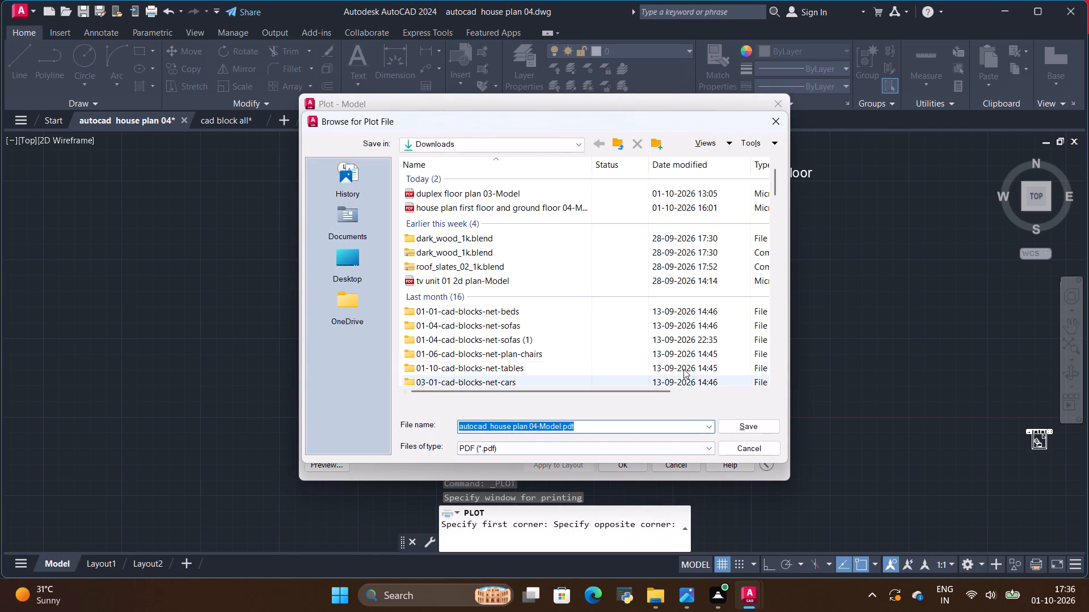
{"action": "left_click", "coordinate": [759, 423]}
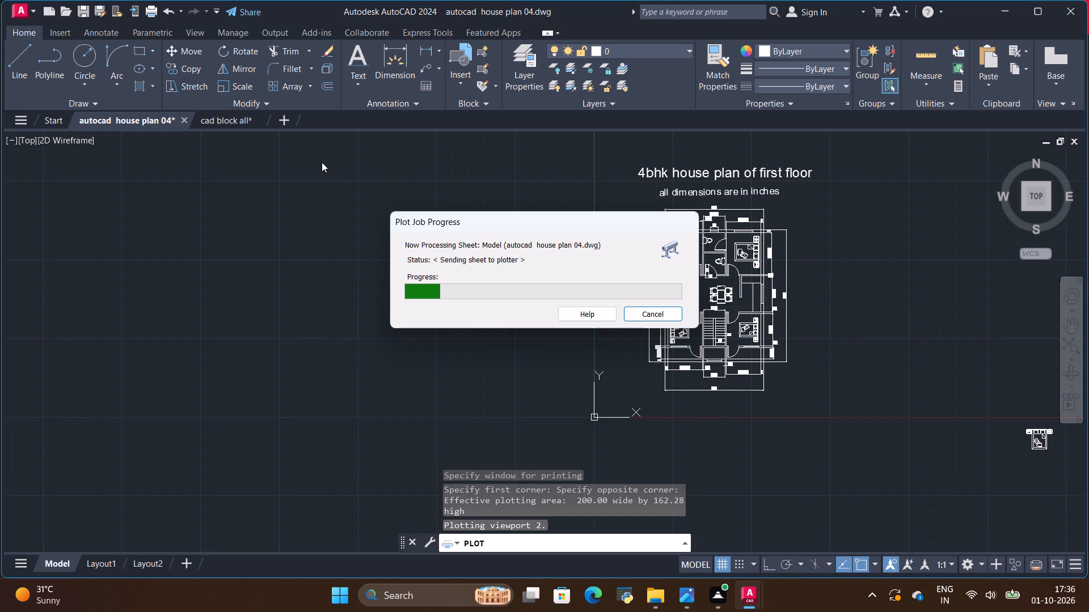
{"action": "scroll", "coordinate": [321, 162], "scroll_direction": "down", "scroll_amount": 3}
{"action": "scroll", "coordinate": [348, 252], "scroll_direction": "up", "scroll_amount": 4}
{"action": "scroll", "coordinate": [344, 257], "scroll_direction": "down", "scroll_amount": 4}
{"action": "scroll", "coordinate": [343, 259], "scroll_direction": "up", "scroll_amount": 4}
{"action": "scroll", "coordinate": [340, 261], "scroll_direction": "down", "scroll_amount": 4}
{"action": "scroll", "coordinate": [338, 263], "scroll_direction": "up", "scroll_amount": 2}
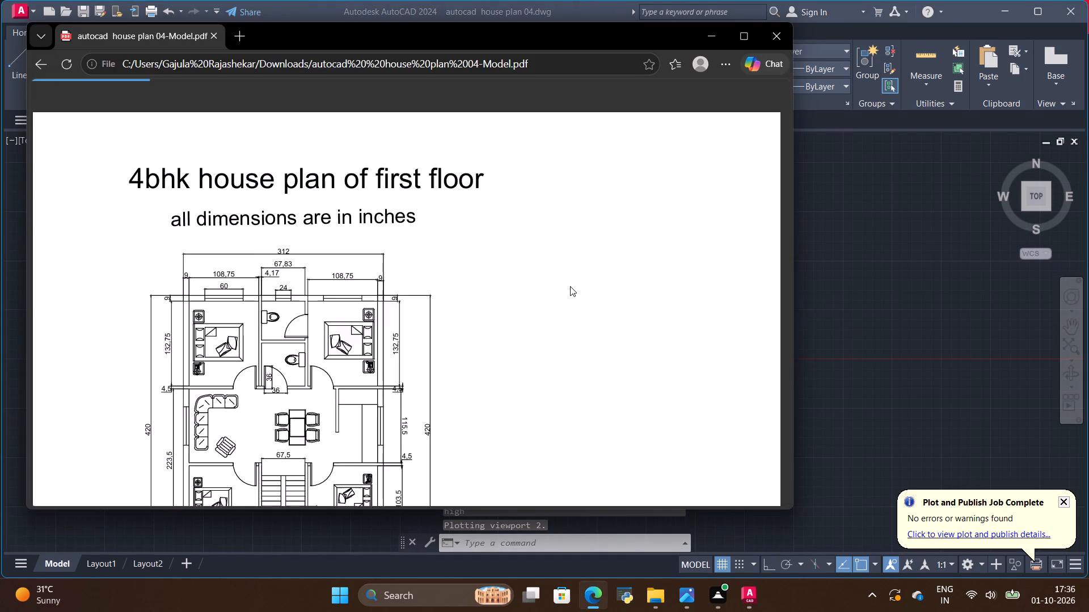
Examine the plotted PDF in Microsoft Edge, enlarging the page to check the title, room layout and dimensions.
{"action": "scroll", "coordinate": [490, 304], "scroll_direction": "down", "scroll_amount": 3}
{"action": "scroll", "coordinate": [320, 275], "scroll_direction": "up", "scroll_amount": 3}
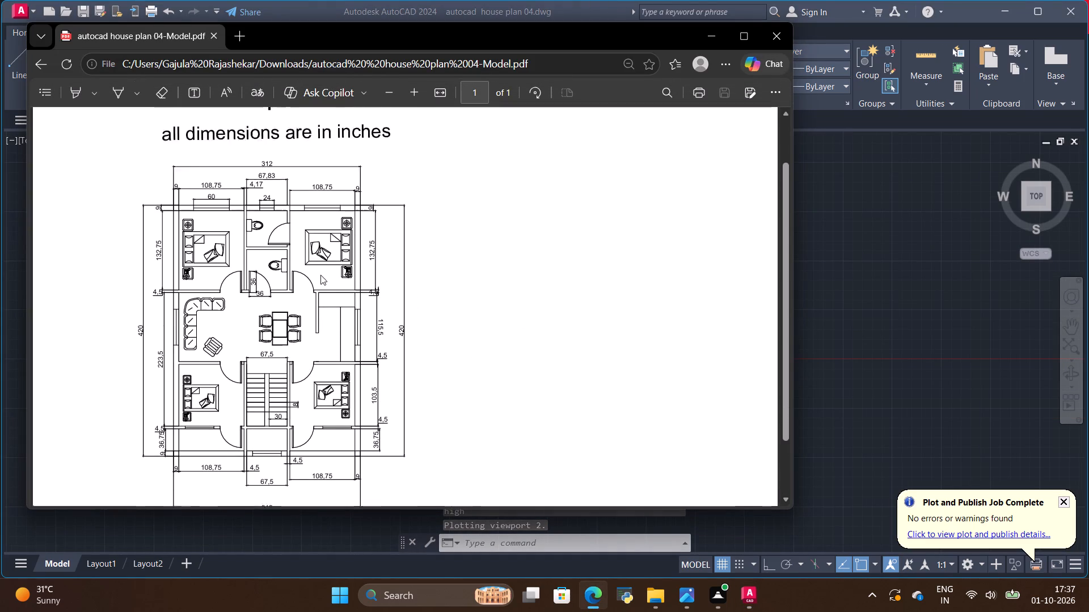
{"action": "scroll", "coordinate": [328, 322], "scroll_direction": "up", "scroll_amount": 2}
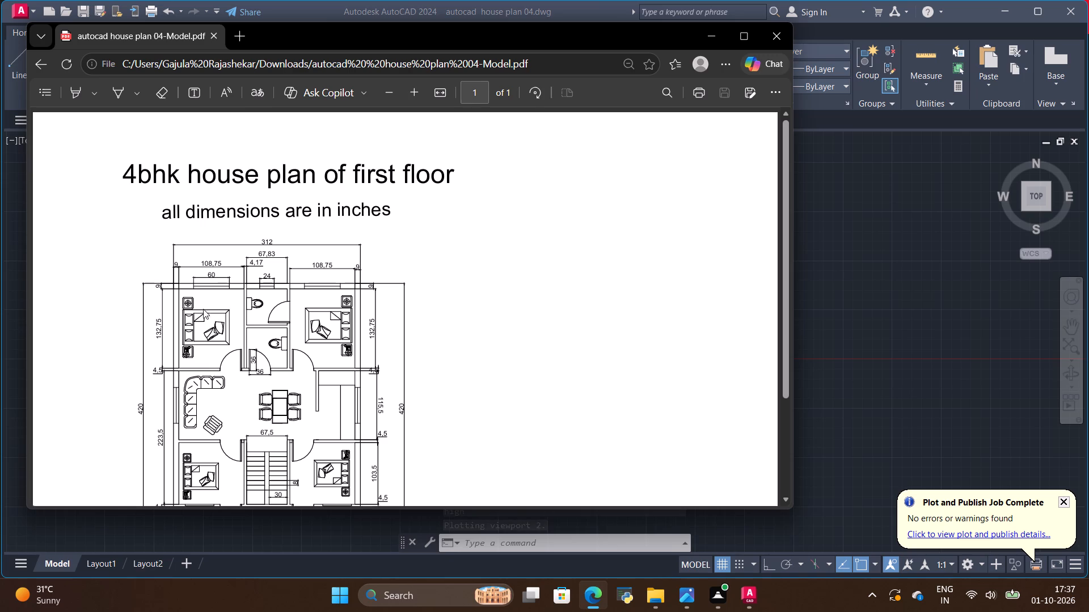
{"action": "scroll", "coordinate": [203, 309], "scroll_direction": "up", "scroll_amount": 1}
{"action": "left_click", "coordinate": [412, 90]}
{"action": "double_click", "coordinate": [412, 90]}
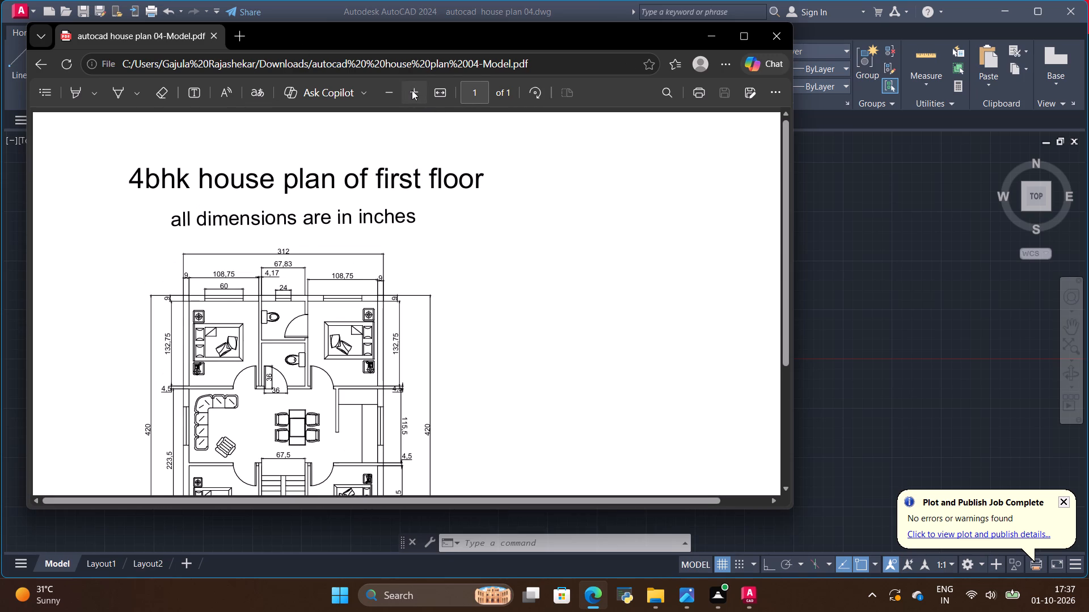
{"action": "left_click", "coordinate": [412, 90]}
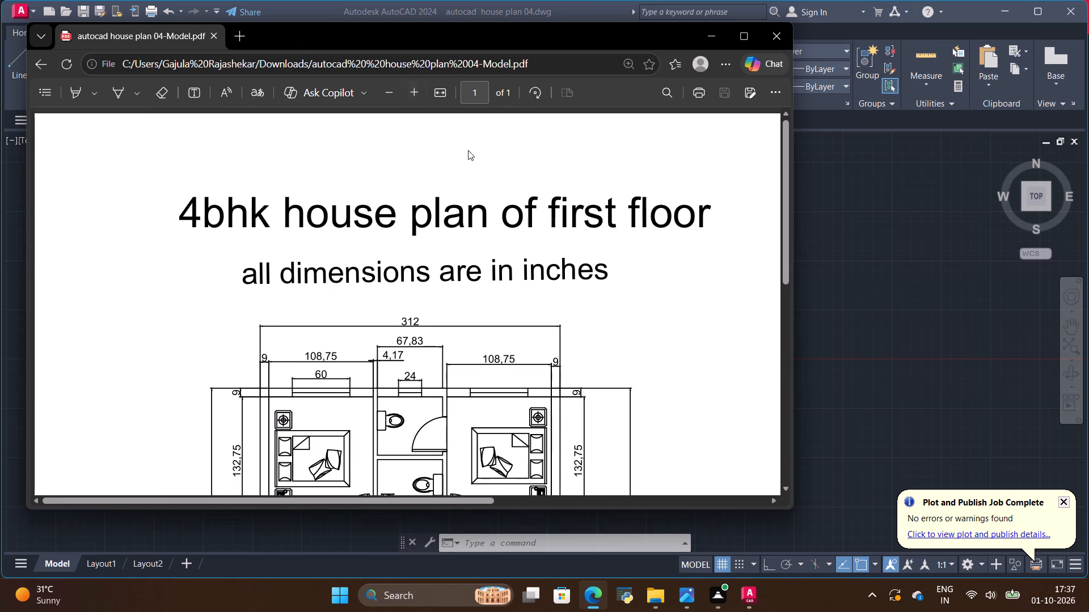
{"action": "scroll", "coordinate": [486, 195], "scroll_direction": "down", "scroll_amount": 3}
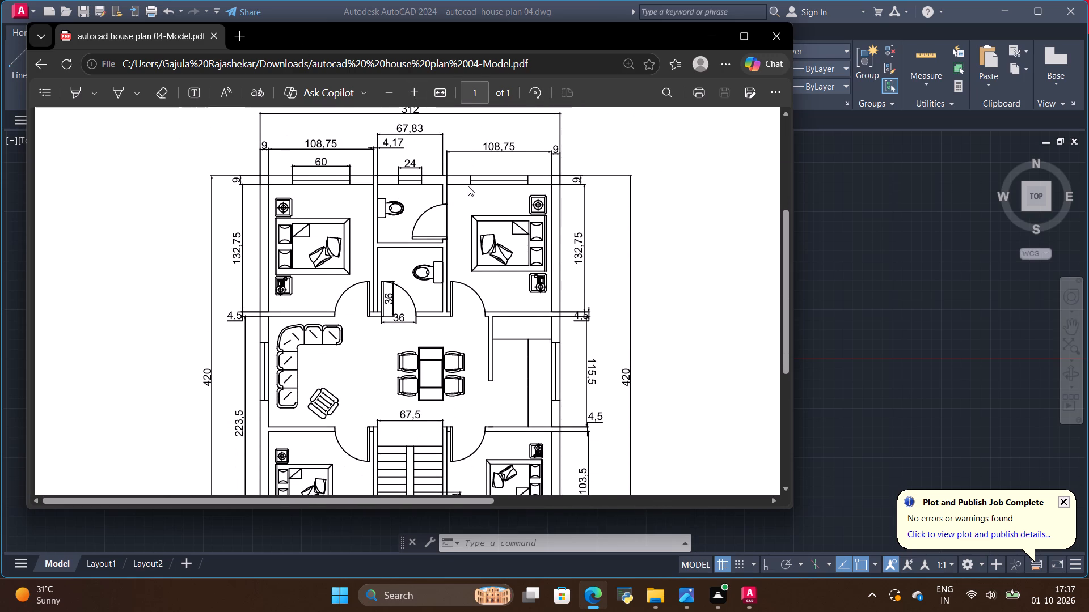
Examine the plotted PDF over its full height, checking the title, units note, rooms, staircase and the dimensions around the plan.
{"action": "scroll", "coordinate": [381, 159], "scroll_direction": "up", "scroll_amount": 1}
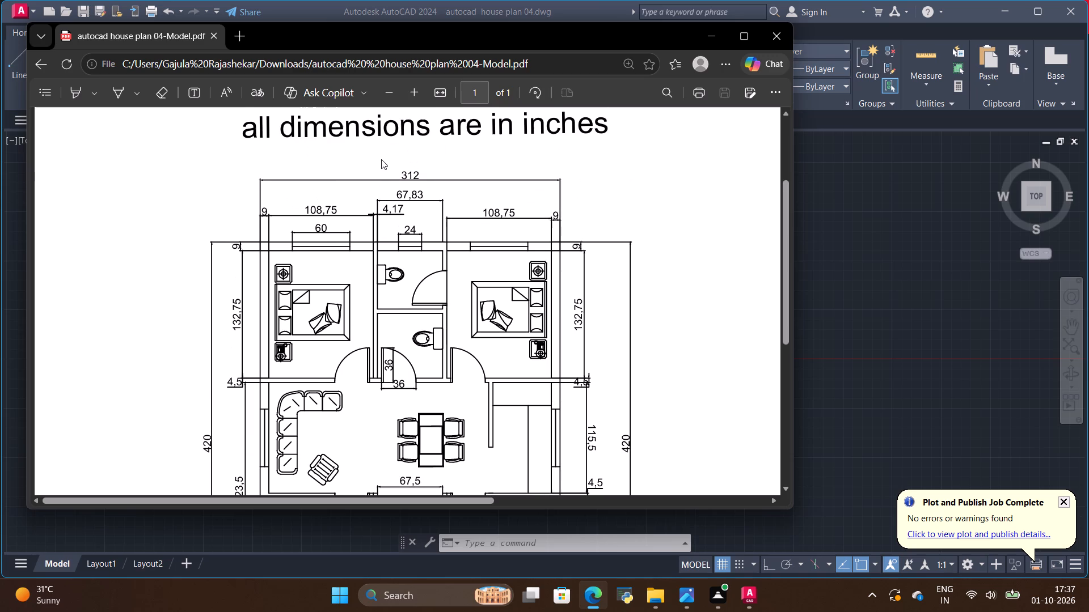
{"action": "scroll", "coordinate": [381, 159], "scroll_direction": "down", "scroll_amount": 1}
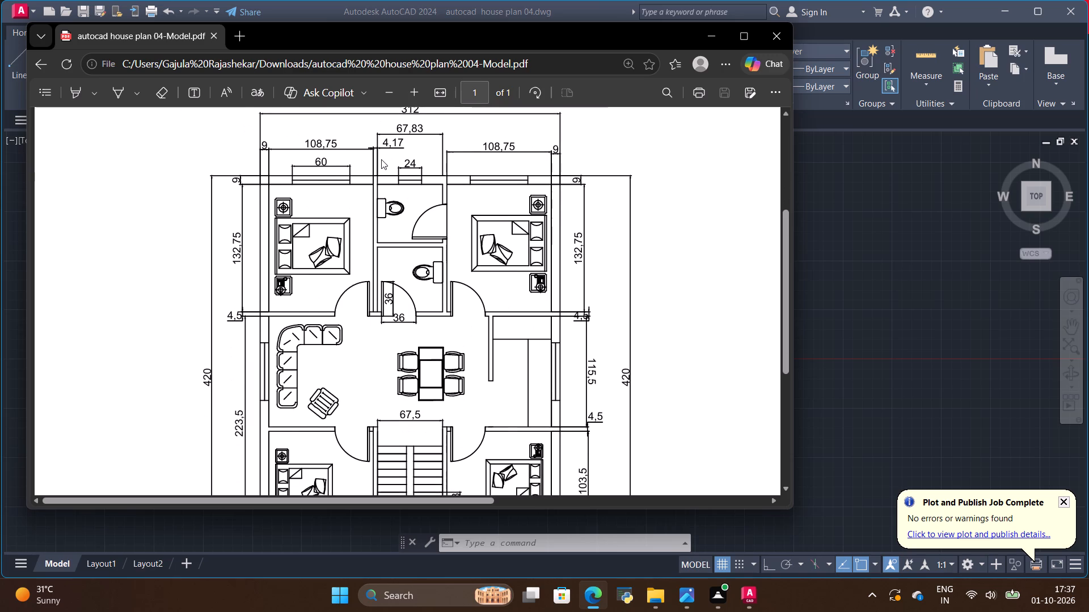
{"action": "scroll", "coordinate": [381, 159], "scroll_direction": "down", "scroll_amount": 2}
{"action": "scroll", "coordinate": [439, 234], "scroll_direction": "down", "scroll_amount": 2}
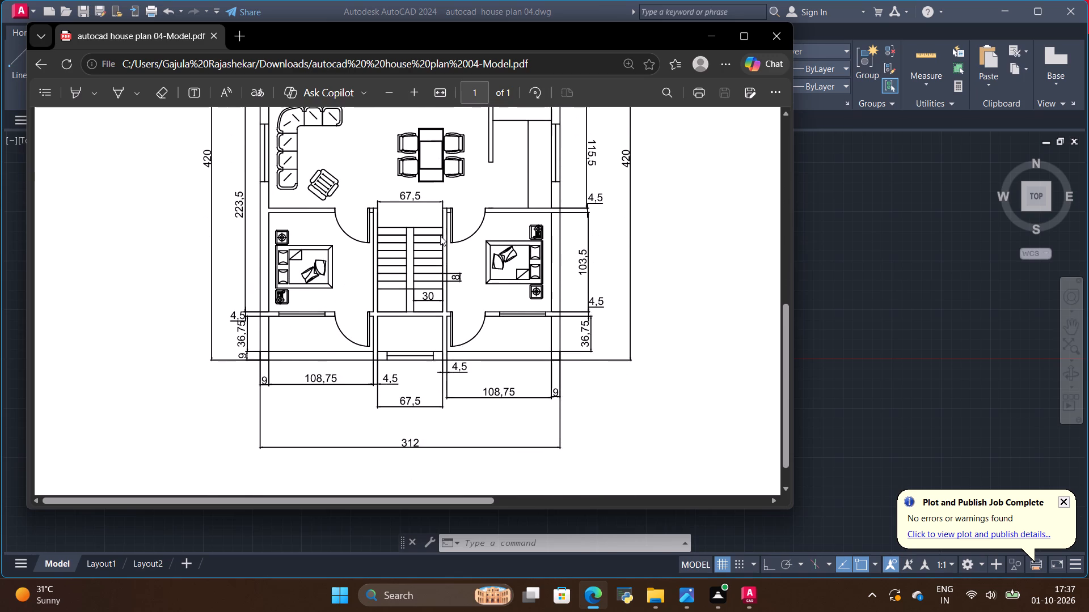
{"action": "scroll", "coordinate": [422, 281], "scroll_direction": "down", "scroll_amount": 2}
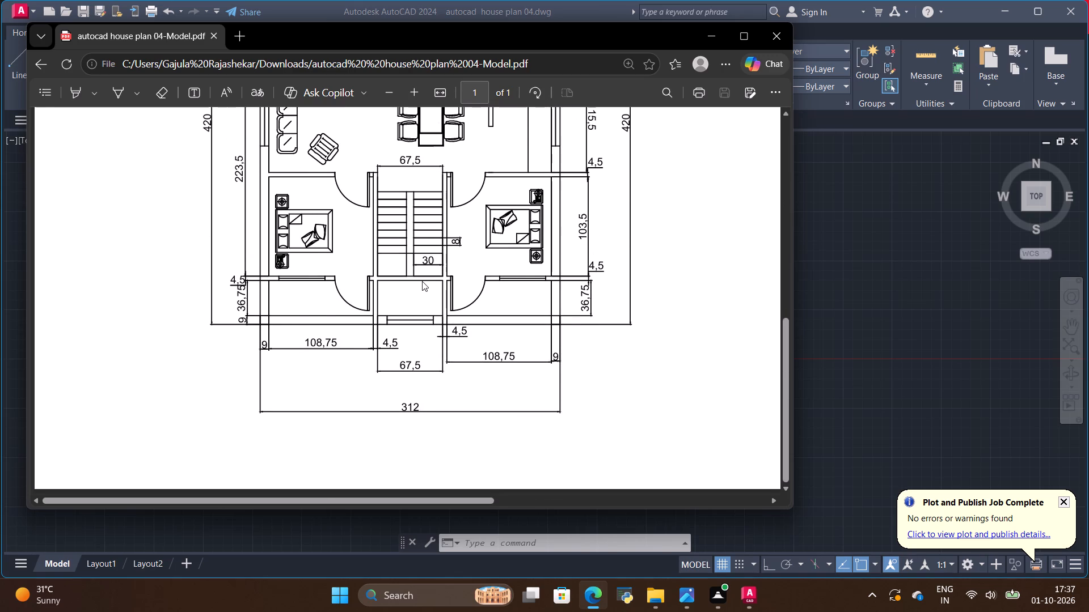
{"action": "scroll", "coordinate": [422, 281], "scroll_direction": "down", "scroll_amount": 1}
{"action": "scroll", "coordinate": [497, 258], "scroll_direction": "up", "scroll_amount": 5}
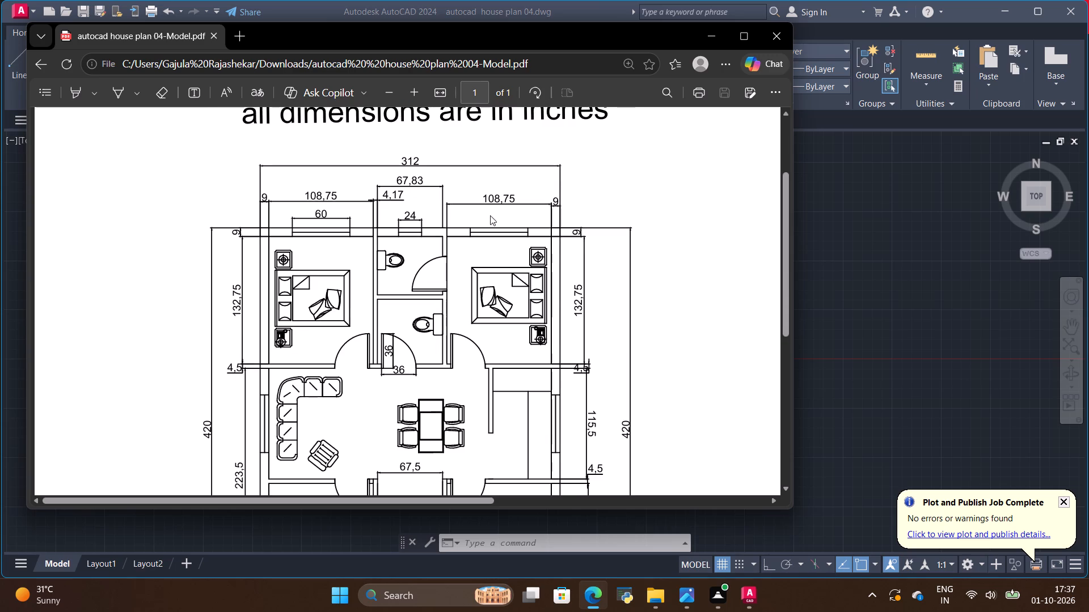
{"action": "scroll", "coordinate": [490, 196], "scroll_direction": "up", "scroll_amount": 3}
Close the plotted PDF in Microsoft Edge and return to the house plan drawing in AutoCAD.
{"action": "left_click", "coordinate": [778, 37]}
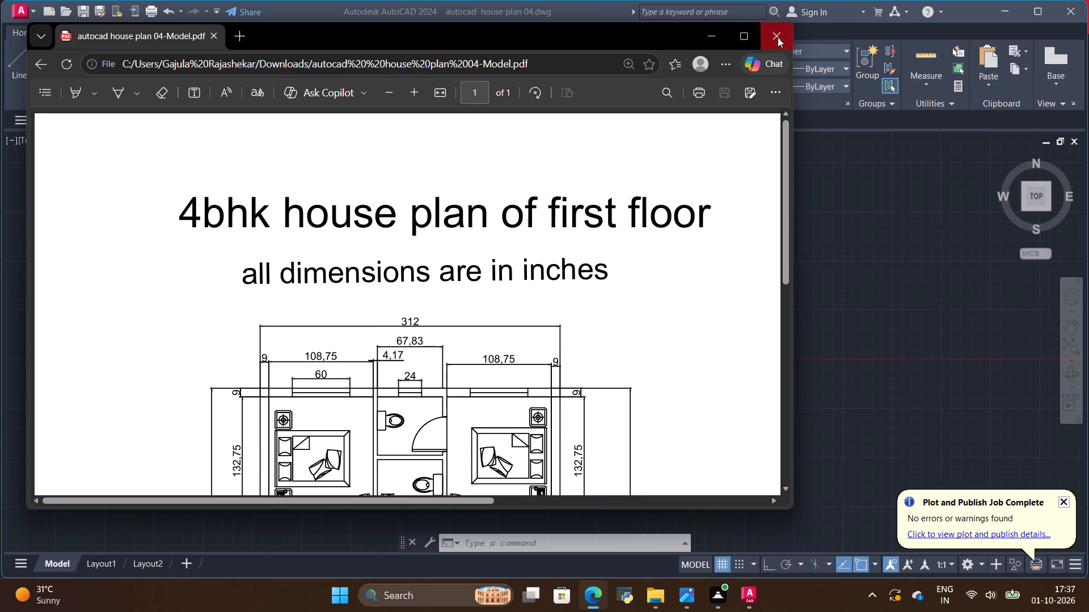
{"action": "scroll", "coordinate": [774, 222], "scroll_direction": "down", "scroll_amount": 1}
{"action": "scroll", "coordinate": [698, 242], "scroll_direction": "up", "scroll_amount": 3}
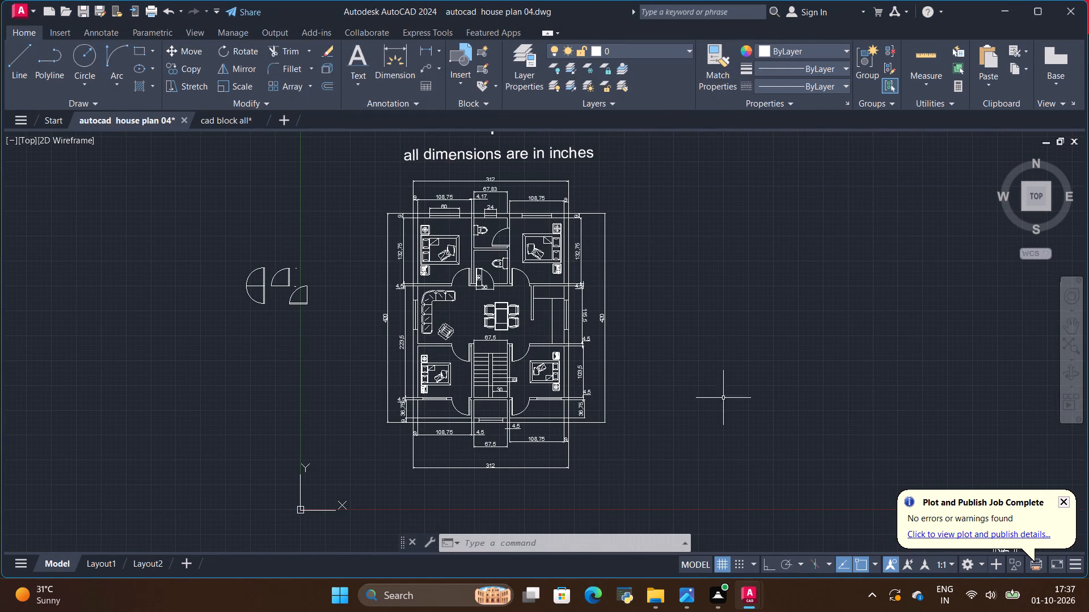